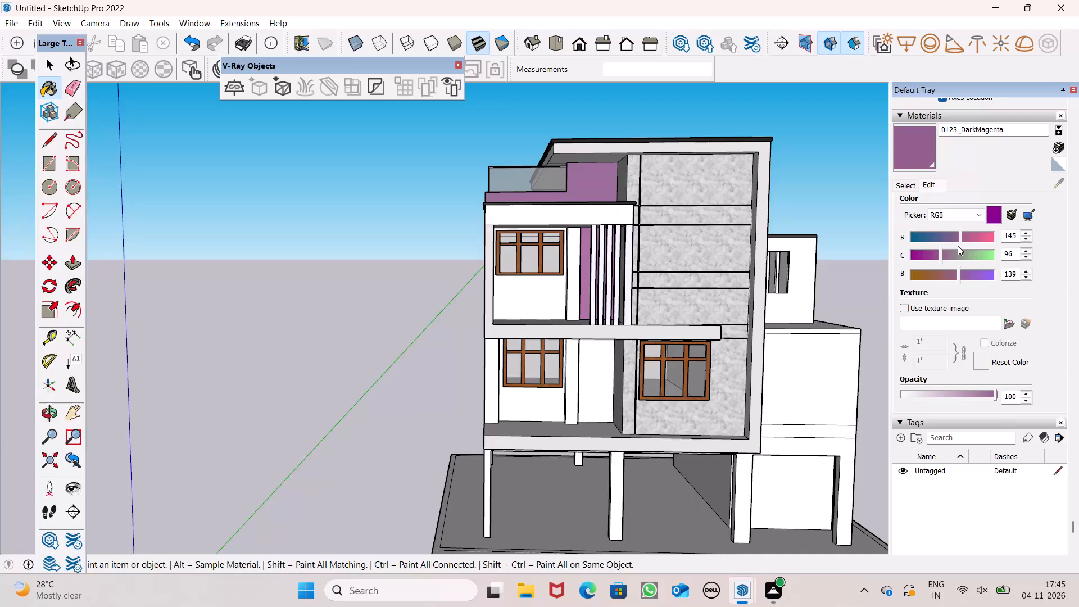
# Mute the 0123_DarkMagenta colour further by setting its green value to 113.
pyautogui.click(948, 252)
# Paint the roof terrace's back wall, side parapet and outer side wall with 0123_DarkMagenta.
pyautogui.scroll(-1, 762, 250)
pyautogui.click(615, 180)
pyautogui.moveTo(641, 214); pyautogui.dragTo(665, 234, button='middle')
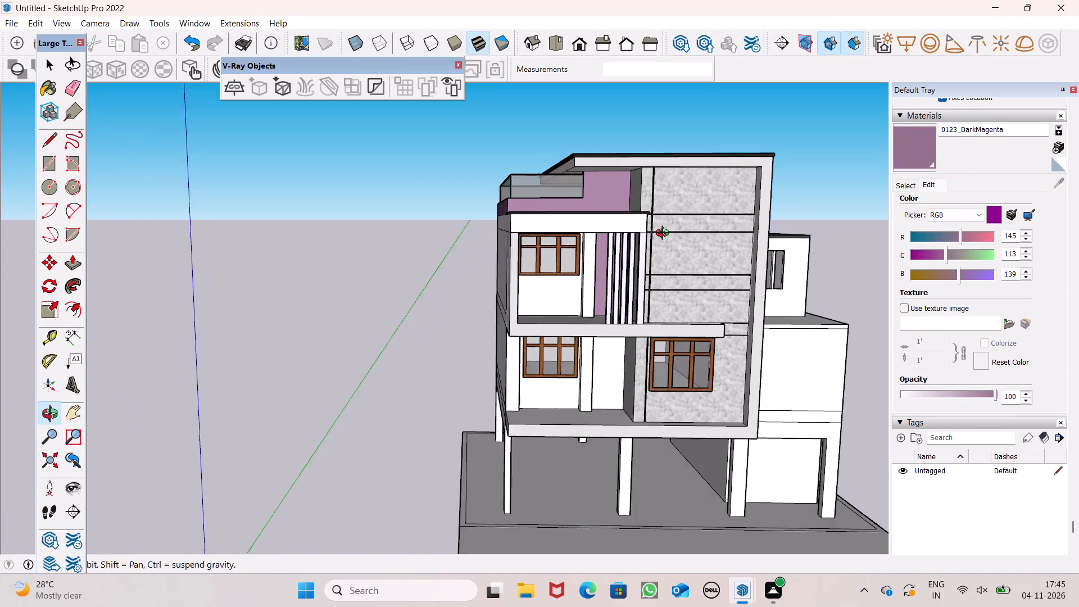
pyautogui.moveTo(665, 234); pyautogui.dragTo(814, 237, button='middle')
pyautogui.scroll(6, 452, 196)
pyautogui.click(518, 210)
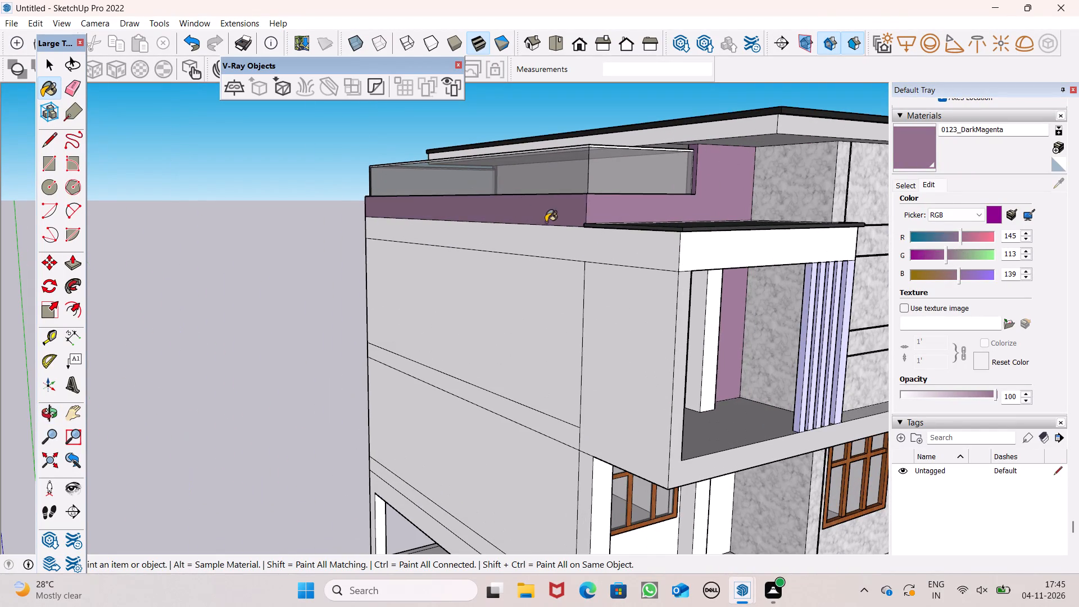
pyautogui.moveTo(581, 228); pyautogui.dragTo(965, 220, button='middle')
pyautogui.scroll(1, 402, 221)
pyautogui.moveTo(401, 223); pyautogui.dragTo(738, 235, button='middle')
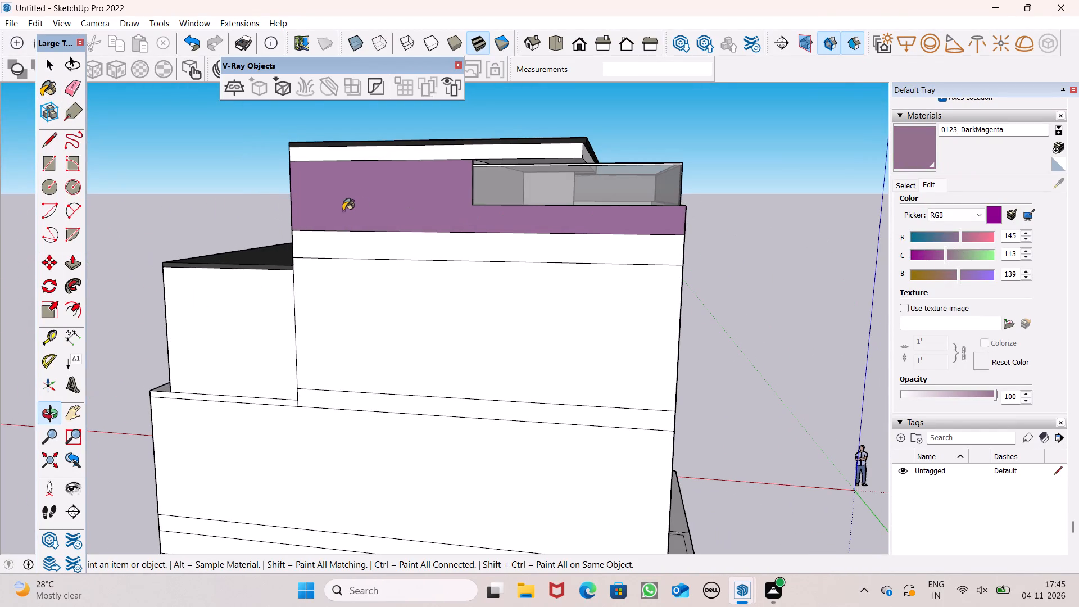
pyautogui.click(352, 196)
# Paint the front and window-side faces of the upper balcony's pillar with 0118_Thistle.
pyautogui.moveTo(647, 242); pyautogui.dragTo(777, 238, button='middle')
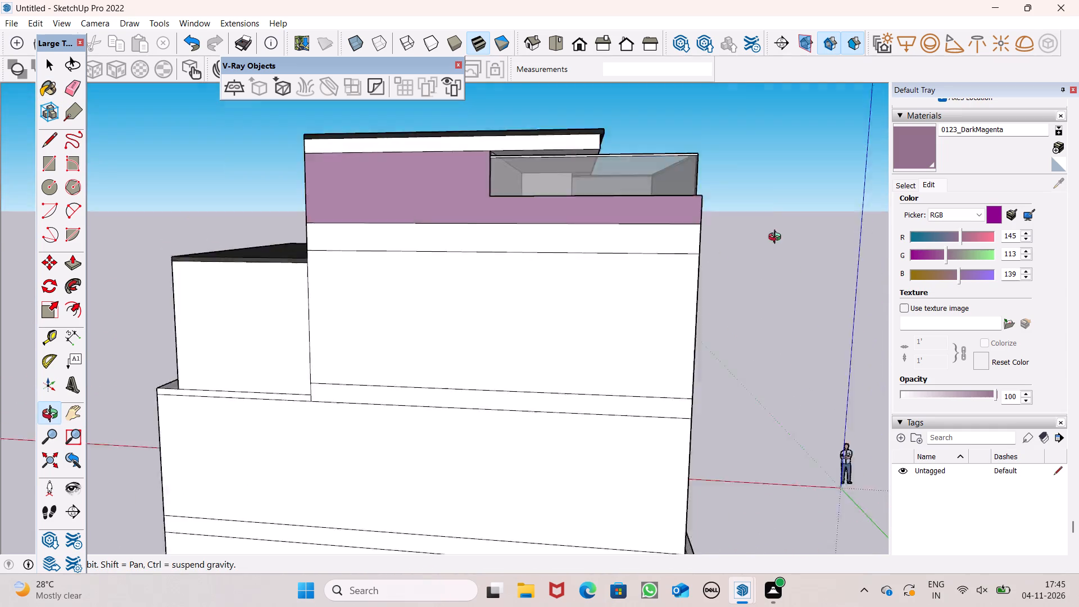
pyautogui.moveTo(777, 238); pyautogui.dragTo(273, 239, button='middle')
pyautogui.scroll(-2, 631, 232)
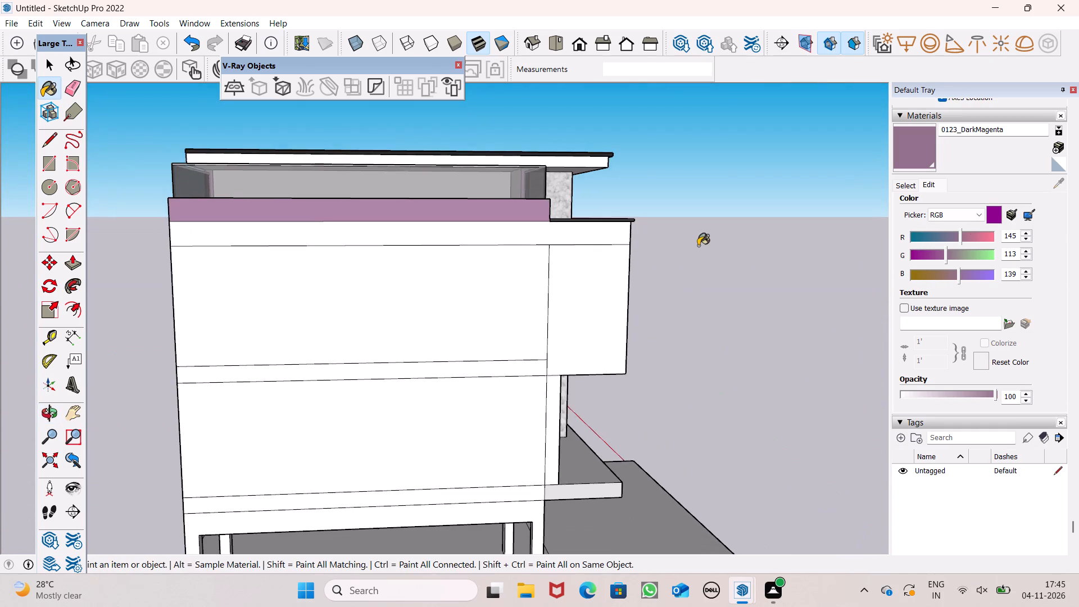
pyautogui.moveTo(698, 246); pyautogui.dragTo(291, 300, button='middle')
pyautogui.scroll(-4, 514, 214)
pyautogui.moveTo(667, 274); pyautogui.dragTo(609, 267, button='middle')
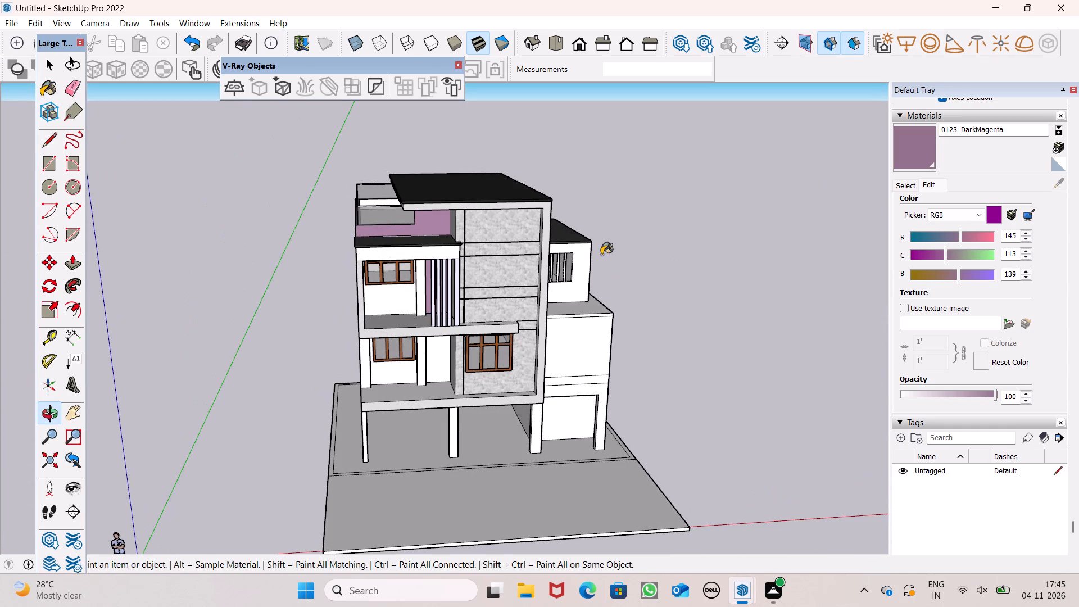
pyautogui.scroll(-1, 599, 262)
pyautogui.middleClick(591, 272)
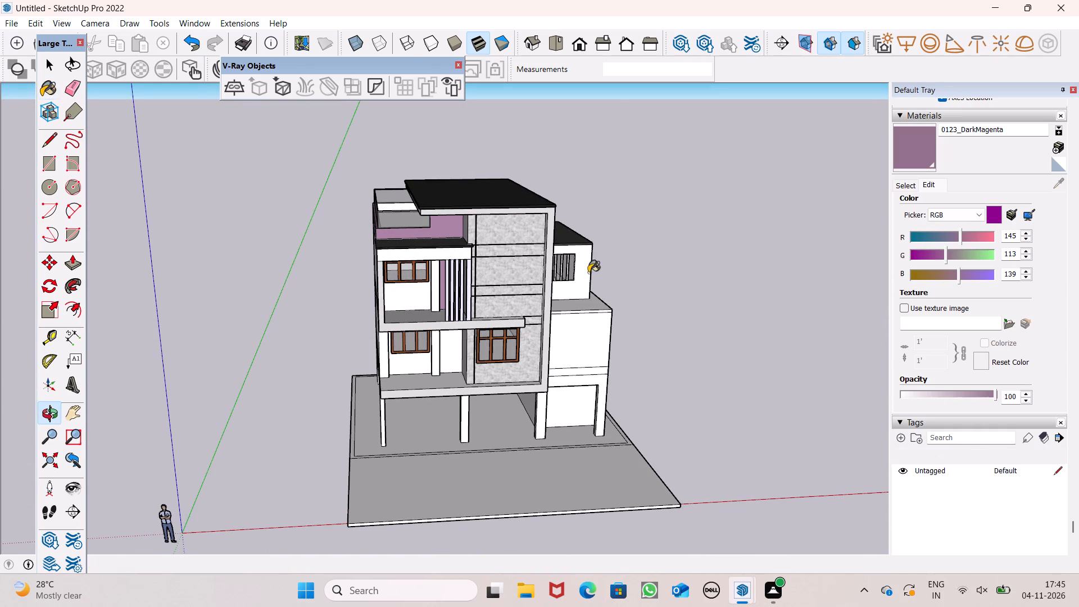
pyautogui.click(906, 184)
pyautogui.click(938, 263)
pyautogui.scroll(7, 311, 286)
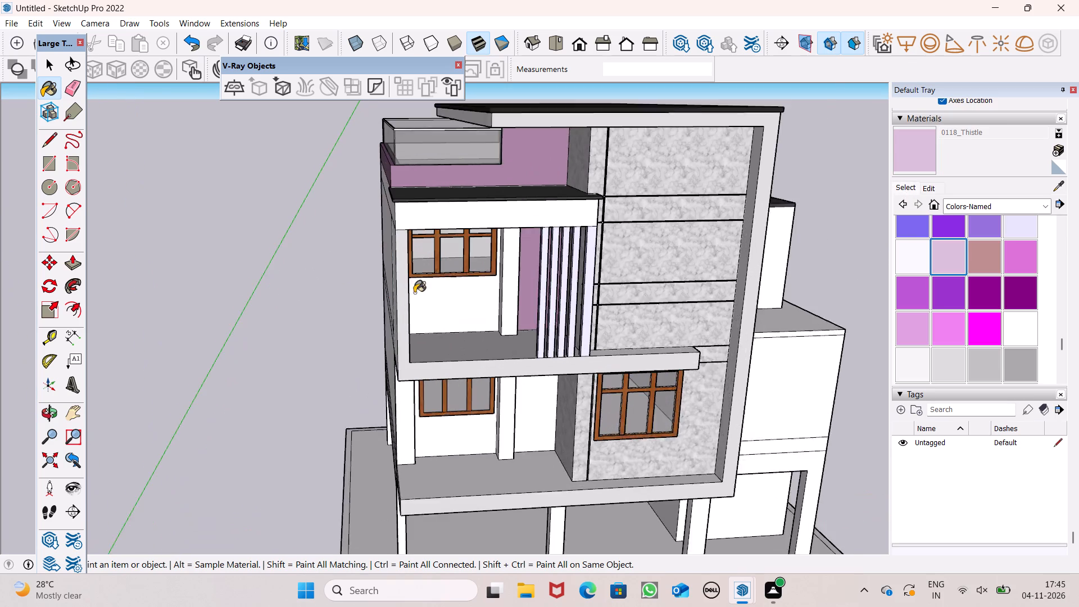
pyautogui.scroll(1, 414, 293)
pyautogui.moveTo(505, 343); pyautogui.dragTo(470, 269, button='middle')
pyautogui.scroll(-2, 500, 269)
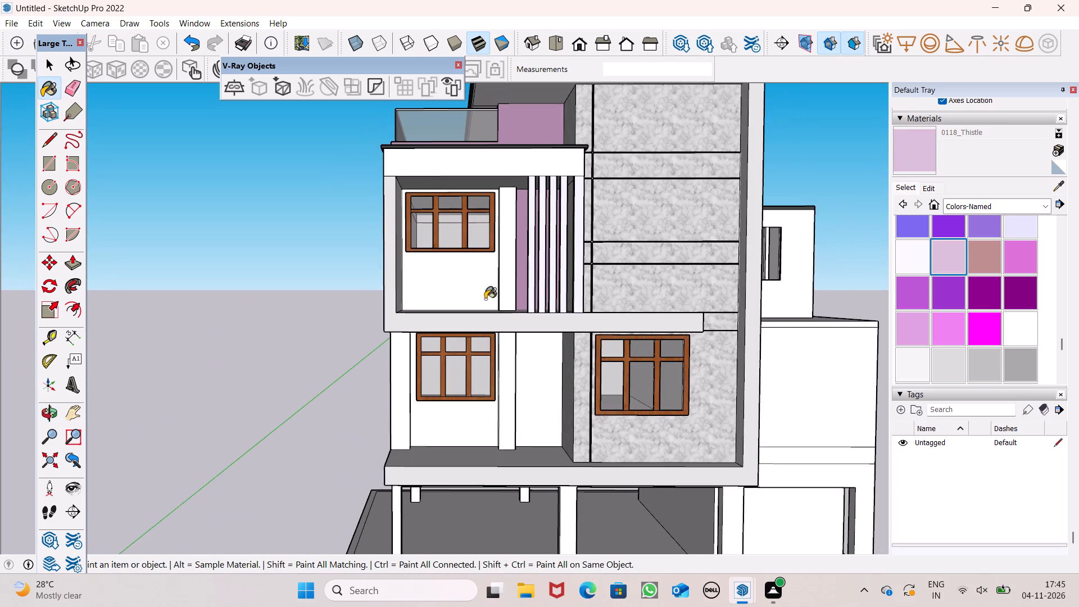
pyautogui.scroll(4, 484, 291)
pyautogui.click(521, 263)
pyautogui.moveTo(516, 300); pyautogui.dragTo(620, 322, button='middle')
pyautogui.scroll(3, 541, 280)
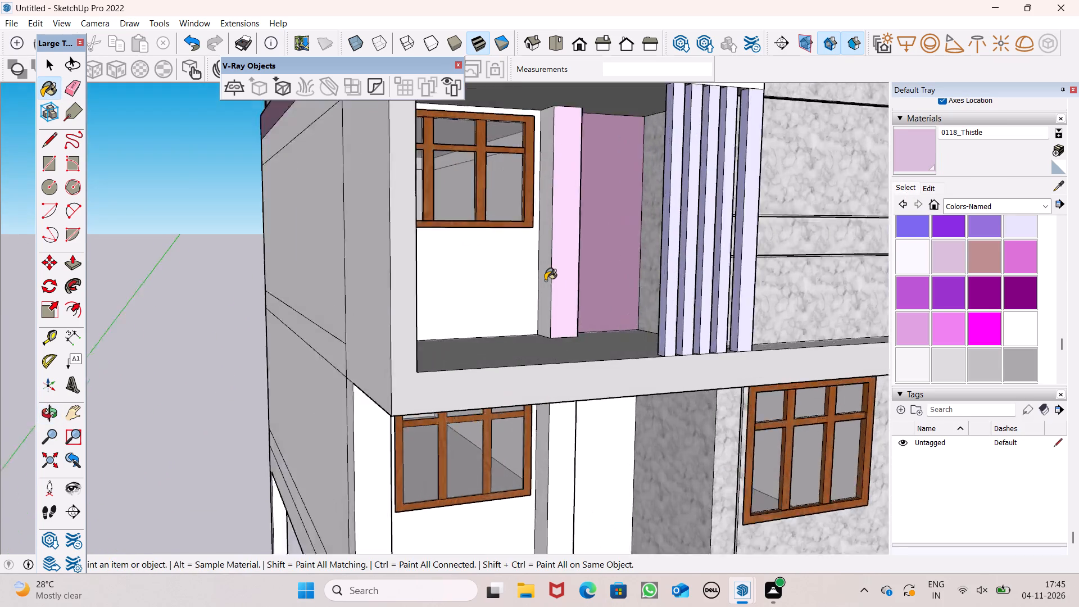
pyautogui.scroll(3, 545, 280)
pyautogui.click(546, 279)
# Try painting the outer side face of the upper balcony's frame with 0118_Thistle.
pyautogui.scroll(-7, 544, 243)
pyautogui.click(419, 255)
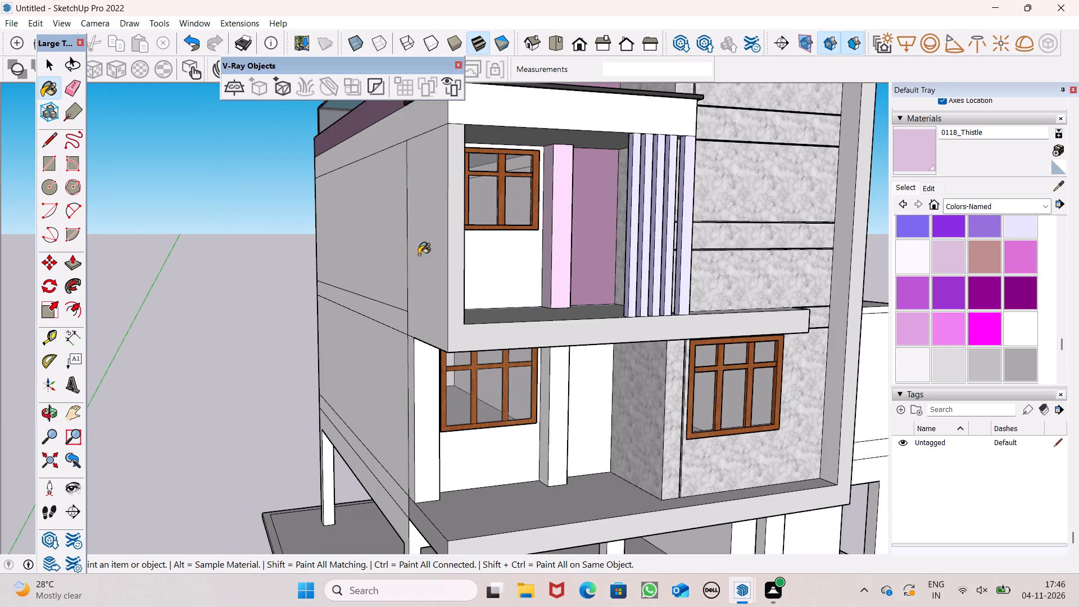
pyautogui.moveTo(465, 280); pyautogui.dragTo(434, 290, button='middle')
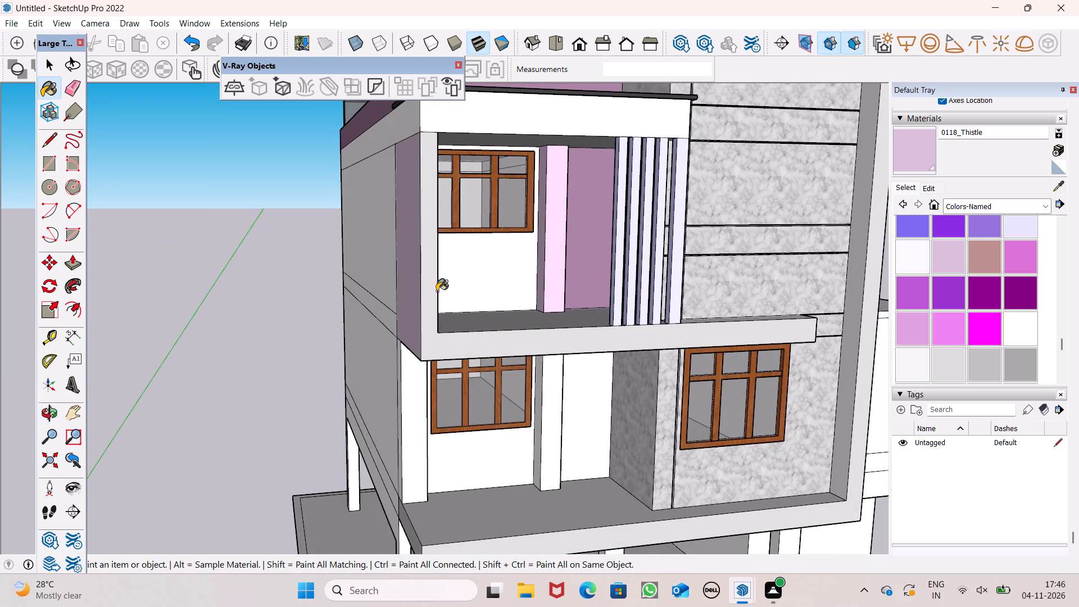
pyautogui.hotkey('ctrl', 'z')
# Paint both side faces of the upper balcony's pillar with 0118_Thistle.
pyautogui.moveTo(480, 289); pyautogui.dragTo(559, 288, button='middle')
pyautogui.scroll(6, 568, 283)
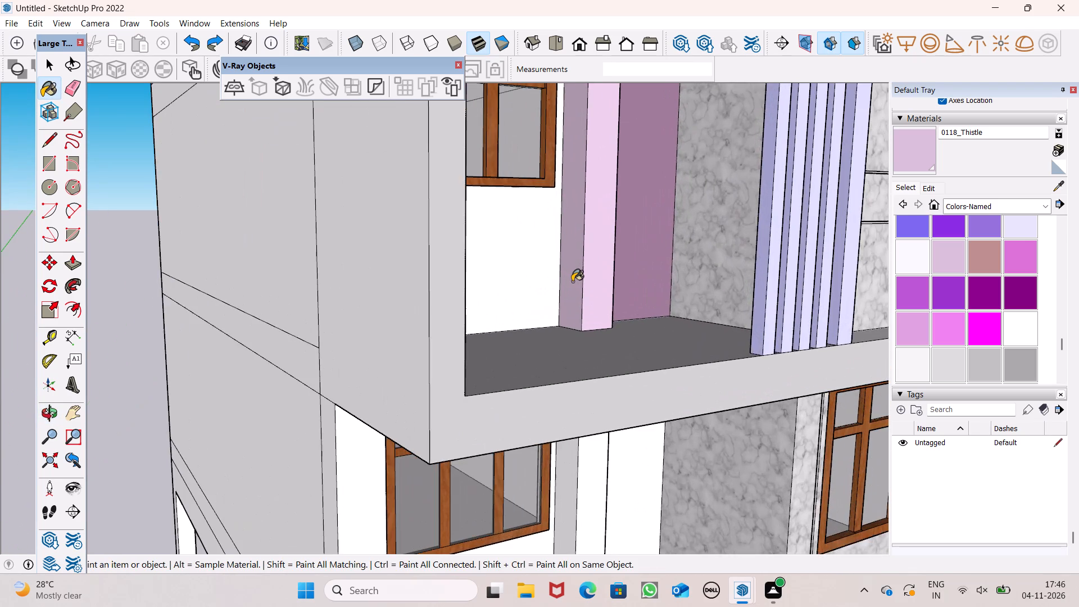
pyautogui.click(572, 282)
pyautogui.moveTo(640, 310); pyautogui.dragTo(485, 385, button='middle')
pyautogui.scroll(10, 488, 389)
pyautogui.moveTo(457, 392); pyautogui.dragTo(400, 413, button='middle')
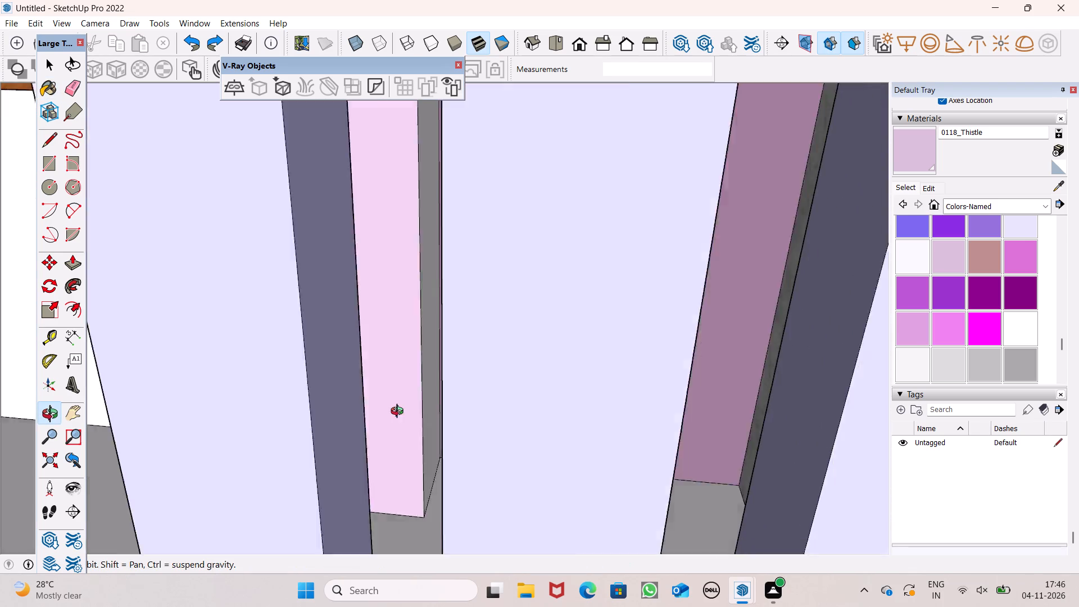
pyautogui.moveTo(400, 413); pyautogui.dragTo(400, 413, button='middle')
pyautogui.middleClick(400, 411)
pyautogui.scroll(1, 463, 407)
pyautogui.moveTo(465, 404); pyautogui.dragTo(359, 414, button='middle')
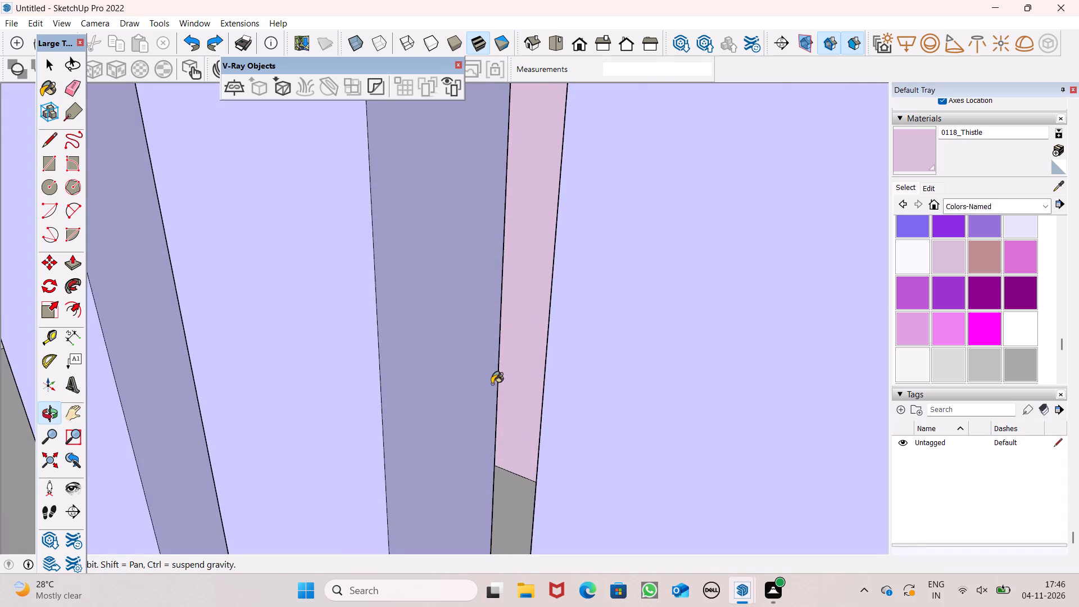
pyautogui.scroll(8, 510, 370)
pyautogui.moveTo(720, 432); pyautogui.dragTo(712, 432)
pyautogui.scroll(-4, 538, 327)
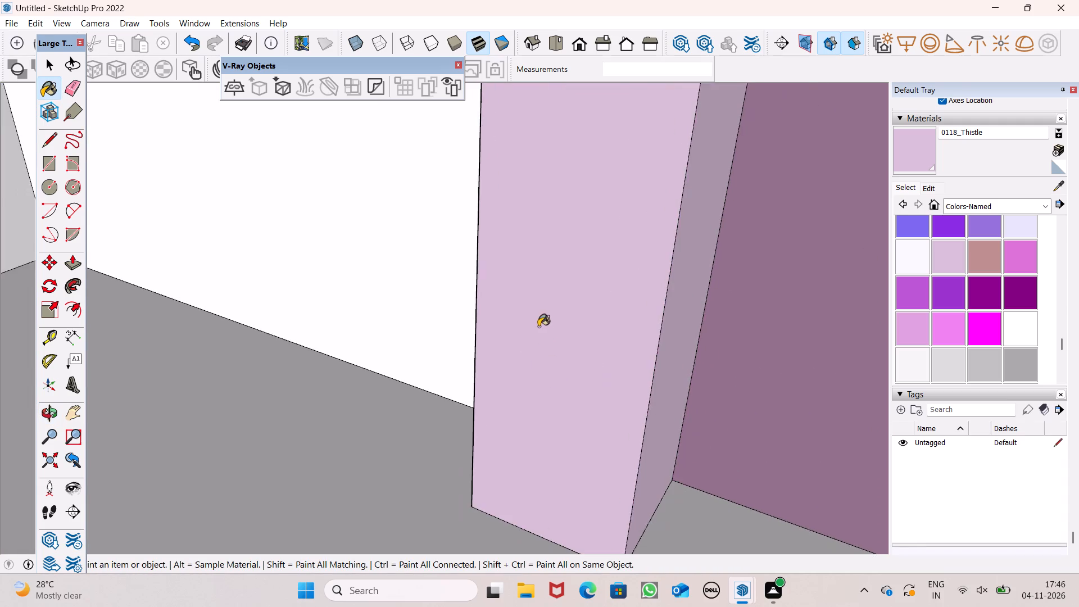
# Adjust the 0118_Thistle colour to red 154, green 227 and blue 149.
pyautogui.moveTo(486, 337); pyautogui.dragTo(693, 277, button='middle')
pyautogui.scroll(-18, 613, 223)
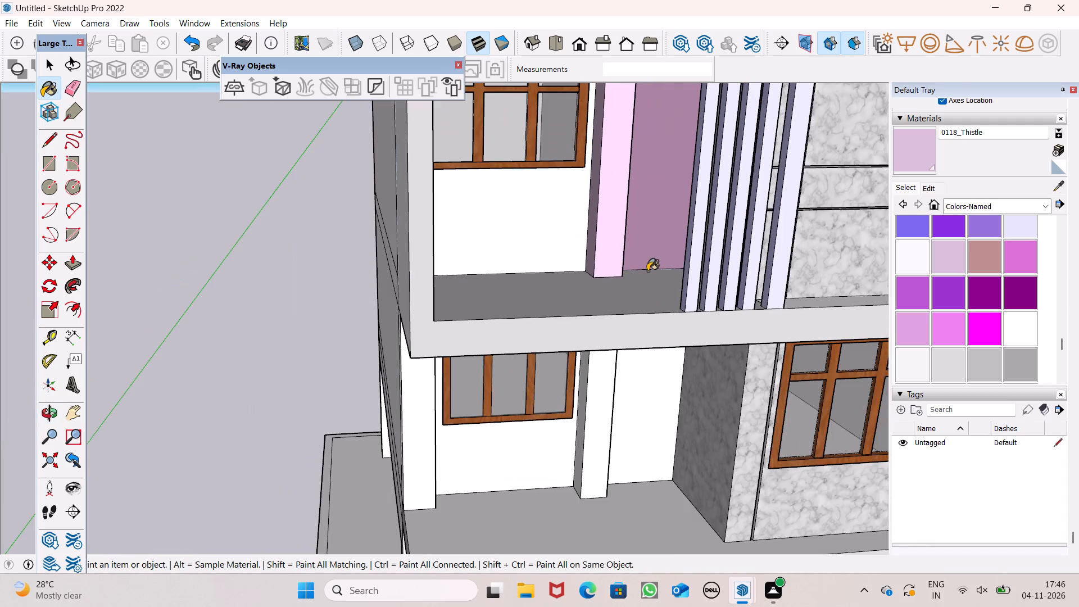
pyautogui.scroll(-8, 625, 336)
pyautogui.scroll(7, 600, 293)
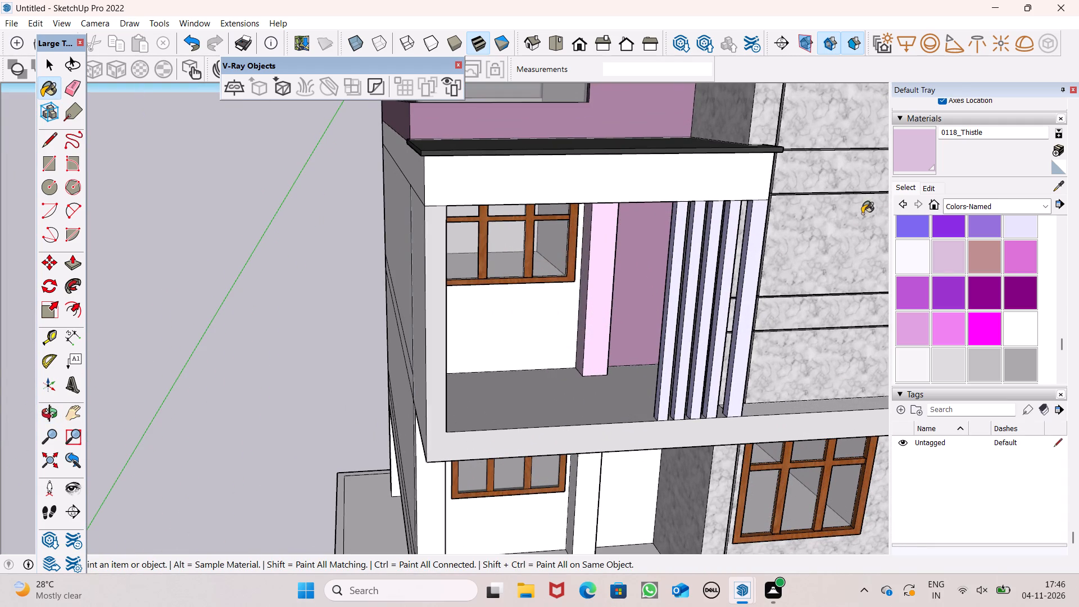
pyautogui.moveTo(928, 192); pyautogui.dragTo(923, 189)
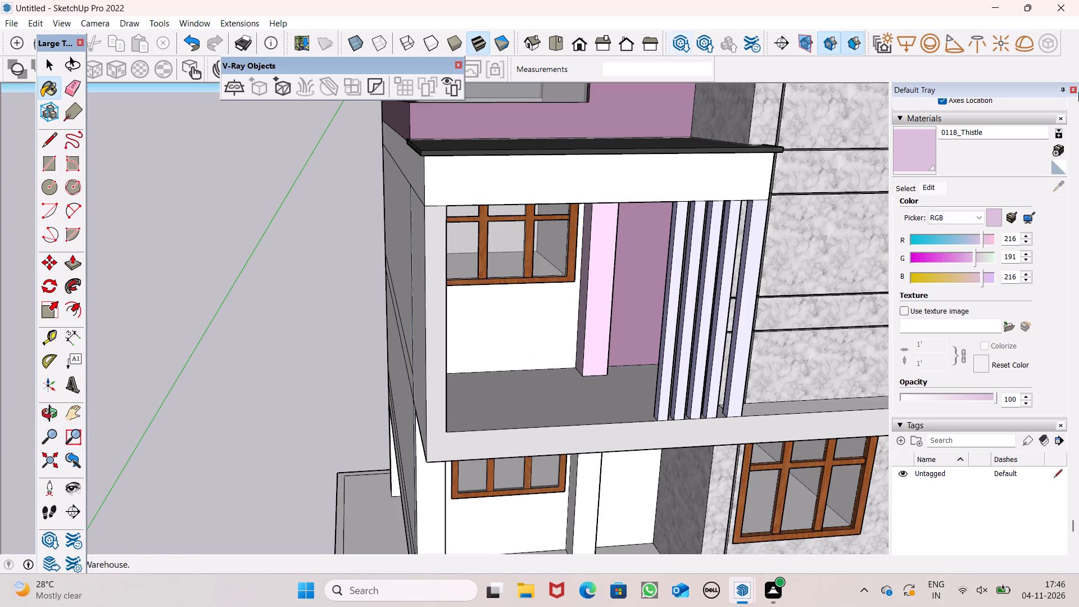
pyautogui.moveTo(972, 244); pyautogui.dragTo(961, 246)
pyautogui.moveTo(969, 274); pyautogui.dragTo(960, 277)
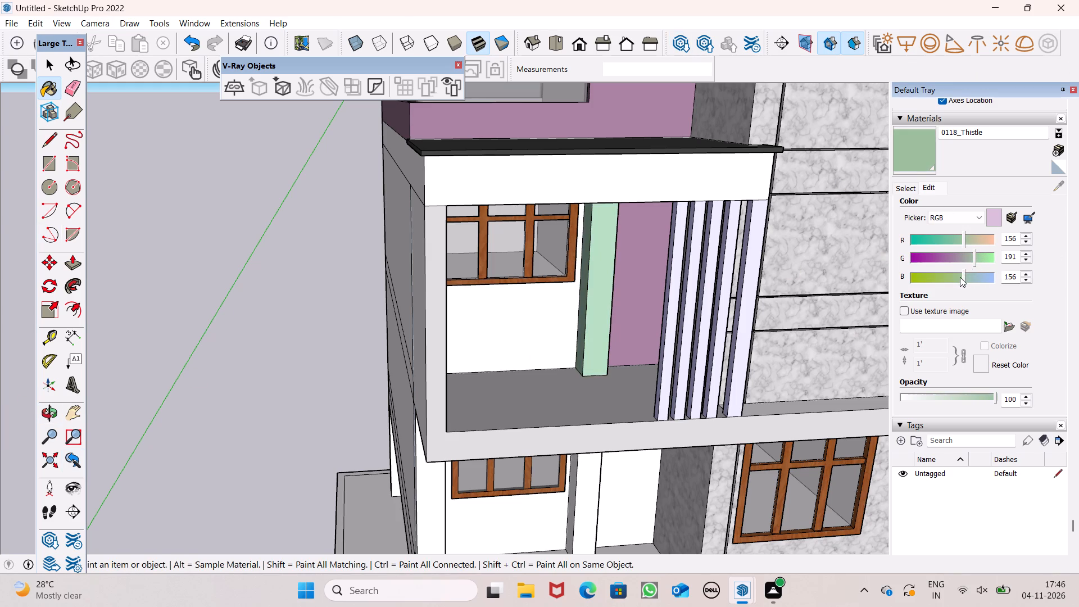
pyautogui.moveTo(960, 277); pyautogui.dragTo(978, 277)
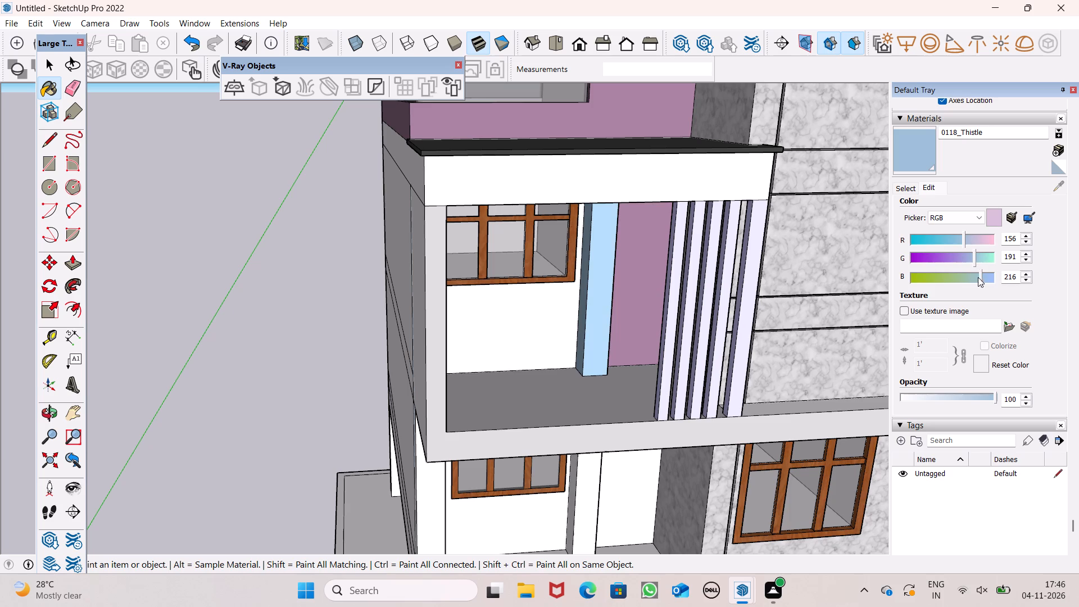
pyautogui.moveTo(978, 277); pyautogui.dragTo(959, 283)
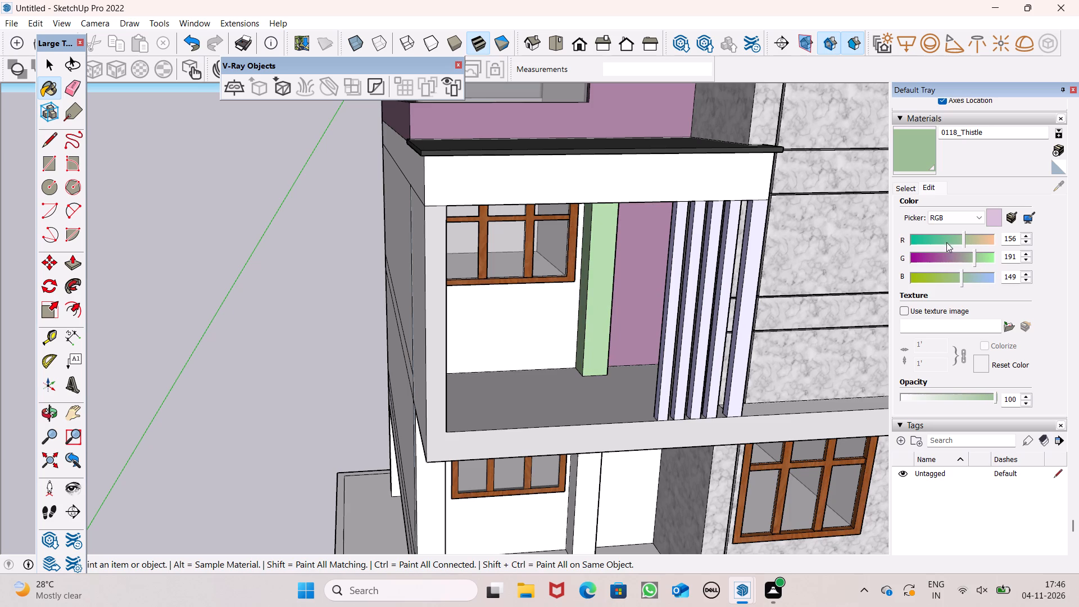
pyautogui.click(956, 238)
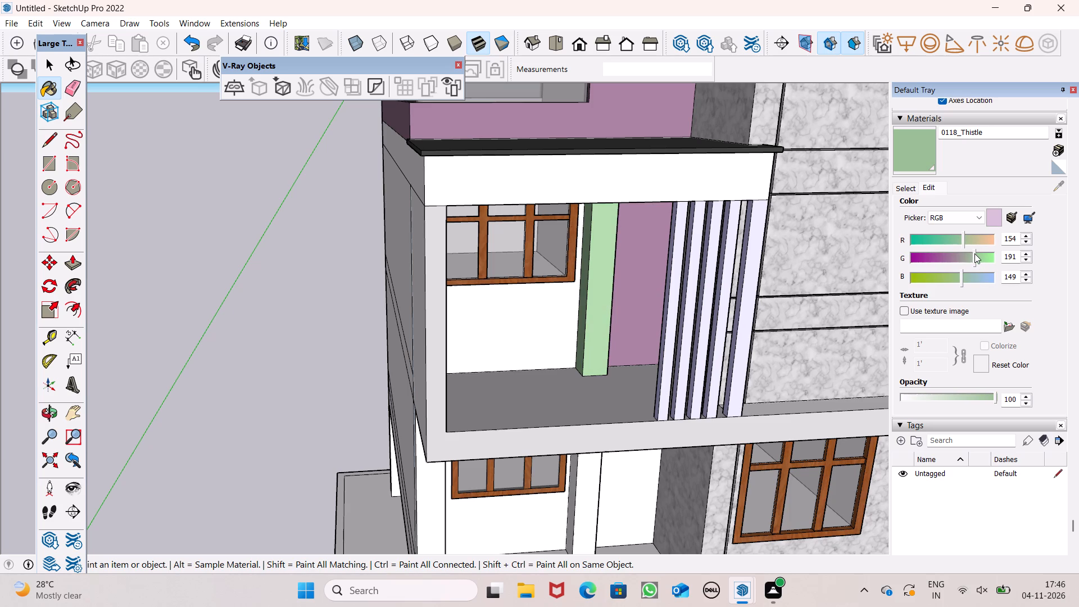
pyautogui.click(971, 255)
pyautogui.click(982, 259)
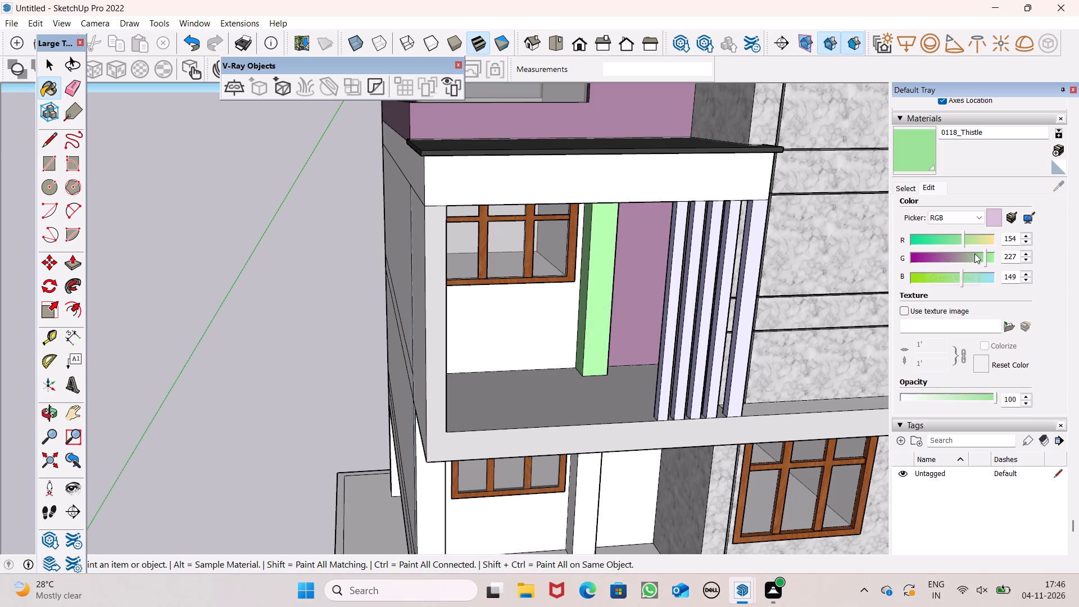
# Paint the front and window-side faces of the upper balcony's pillar with 0132_LightGray.
pyautogui.click(905, 191)
pyautogui.scroll(-3, 936, 297)
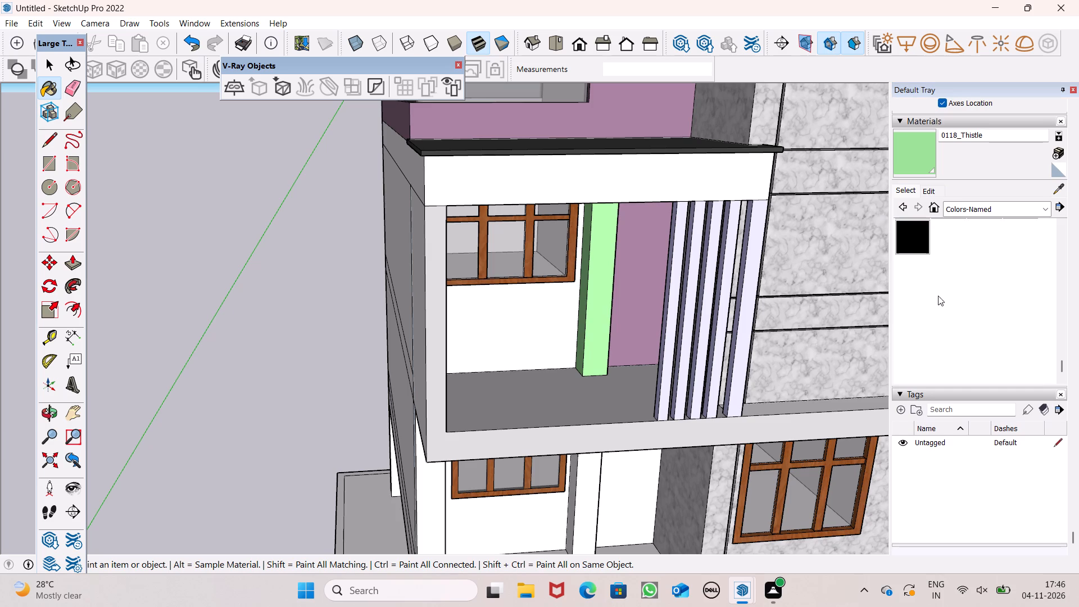
pyautogui.scroll(1, 943, 284)
pyautogui.click(1017, 237)
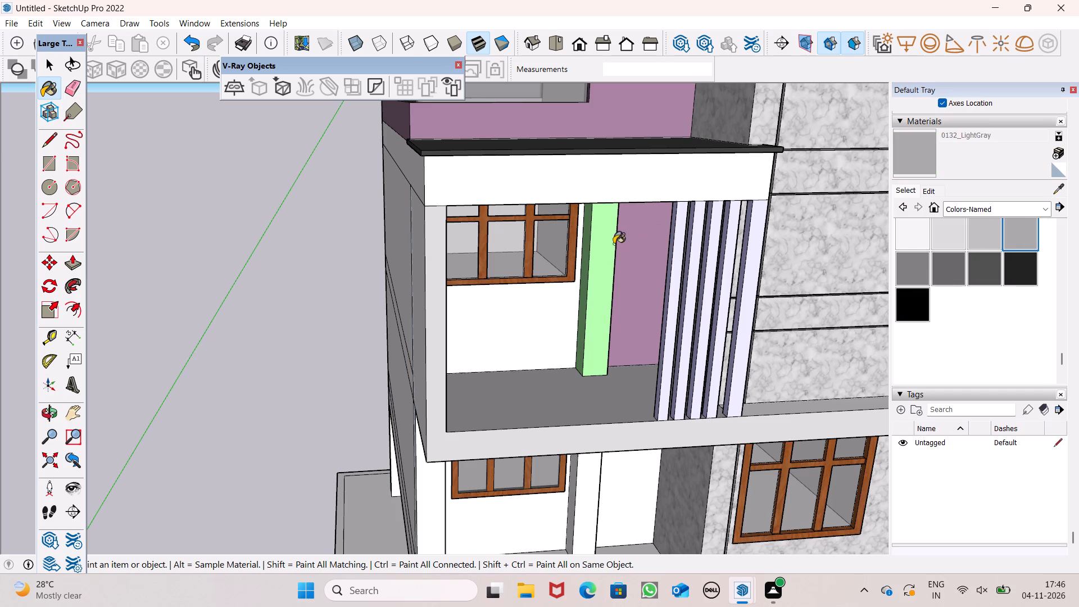
pyautogui.click(614, 244)
pyautogui.moveTo(602, 292); pyautogui.dragTo(665, 302, button='middle')
pyautogui.scroll(6, 647, 298)
pyautogui.click(588, 320)
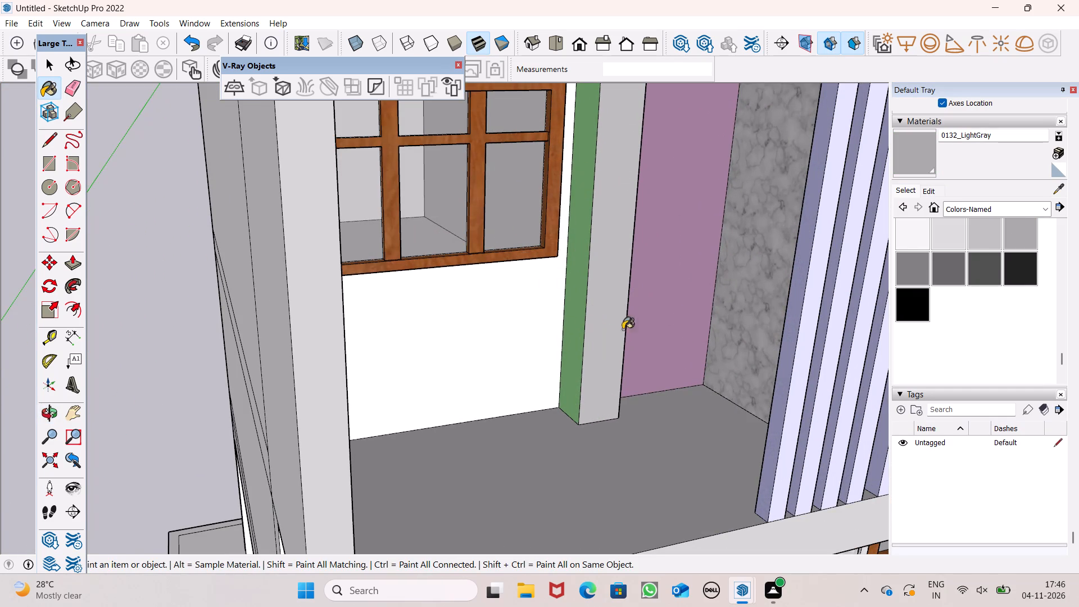
pyautogui.click(575, 332)
# Paint the upper balcony pillar's remaining side face, towards the purple wall, with 0132_LightGray.
pyautogui.moveTo(613, 361); pyautogui.dragTo(406, 365, button='middle')
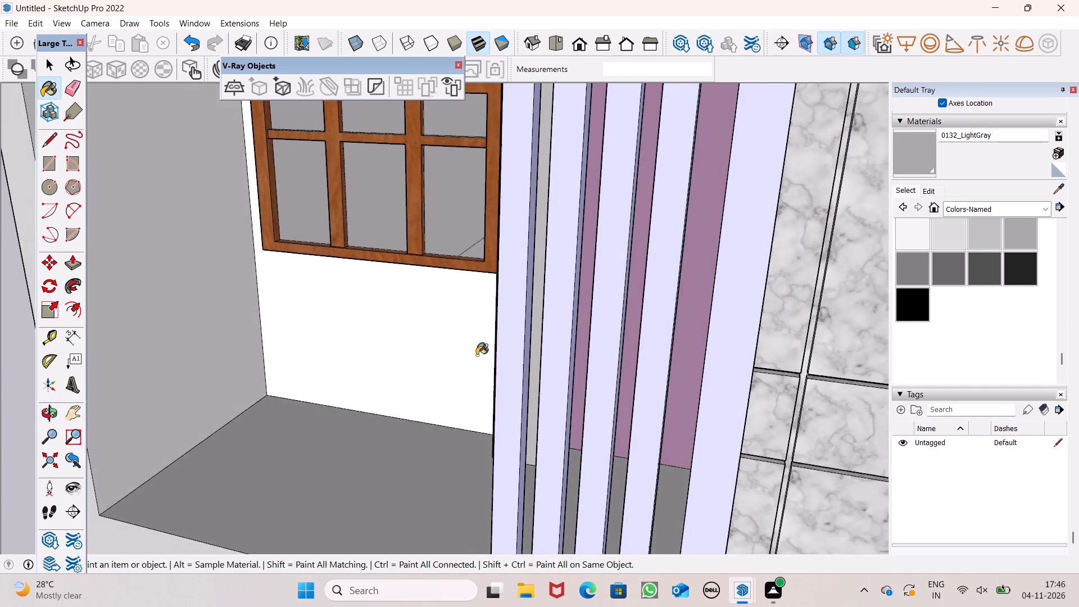
pyautogui.scroll(9, 520, 350)
pyautogui.scroll(7, 588, 348)
pyautogui.scroll(6, 536, 350)
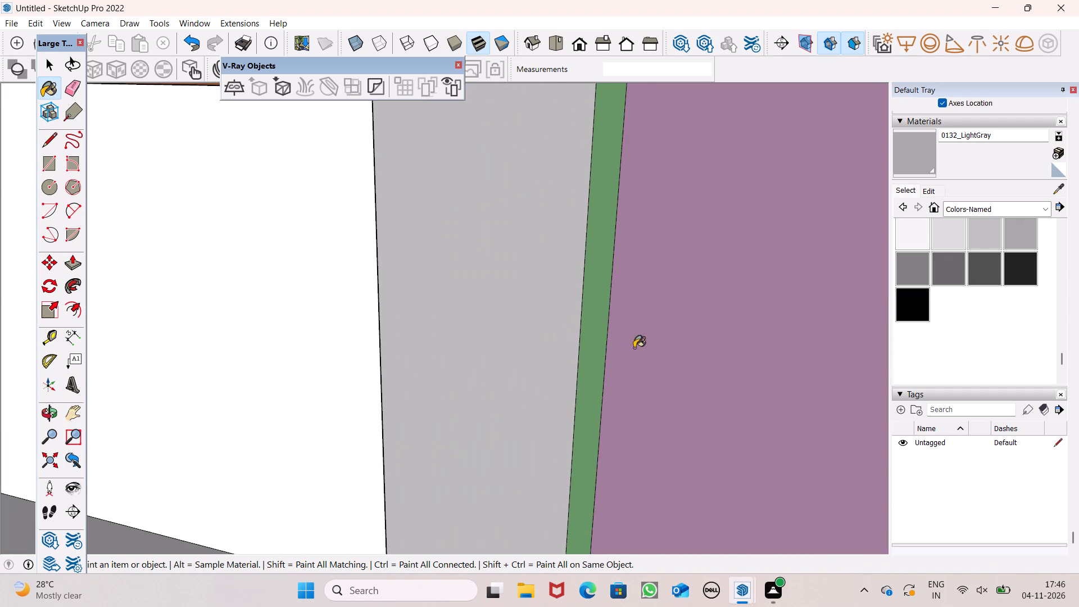
pyautogui.click(592, 338)
pyautogui.moveTo(534, 325); pyautogui.dragTo(645, 324, button='middle')
pyautogui.scroll(-6, 607, 310)
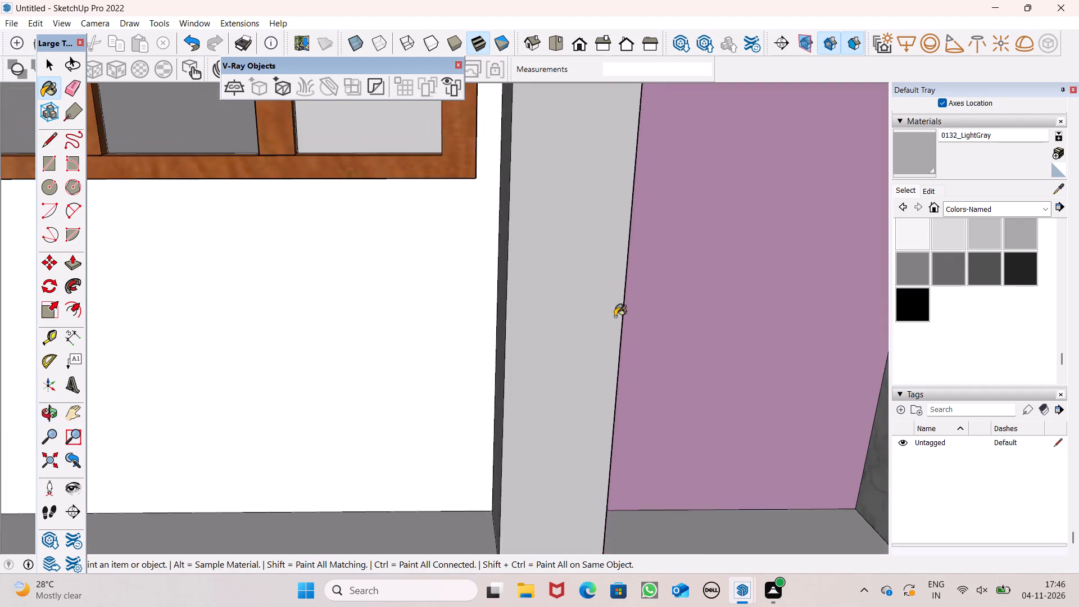
pyautogui.moveTo(670, 330); pyautogui.dragTo(639, 397, button='middle')
pyautogui.scroll(2, 618, 400)
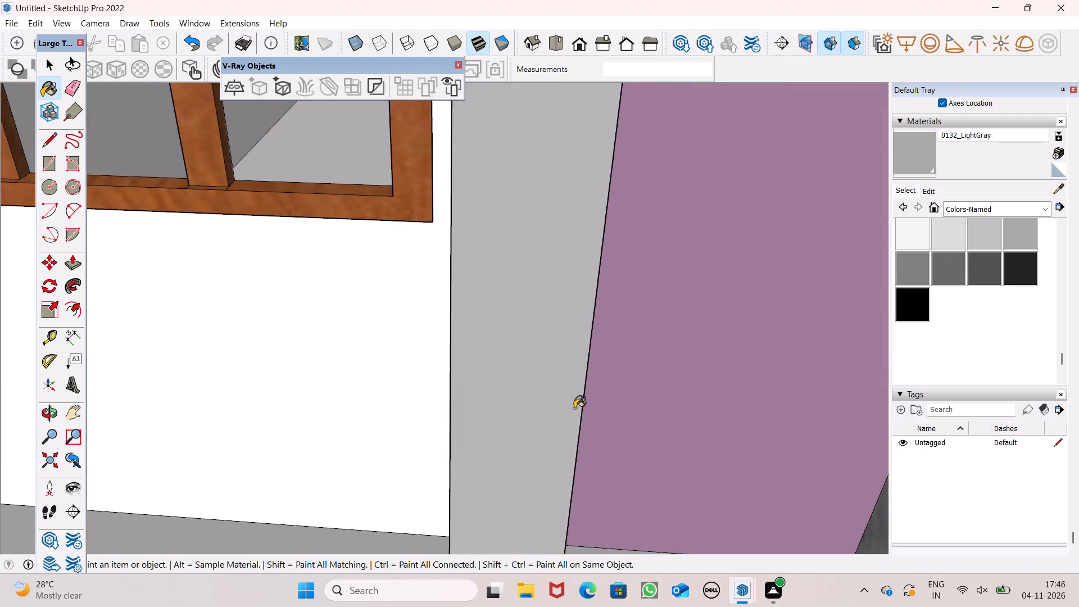
pyautogui.scroll(7, 574, 408)
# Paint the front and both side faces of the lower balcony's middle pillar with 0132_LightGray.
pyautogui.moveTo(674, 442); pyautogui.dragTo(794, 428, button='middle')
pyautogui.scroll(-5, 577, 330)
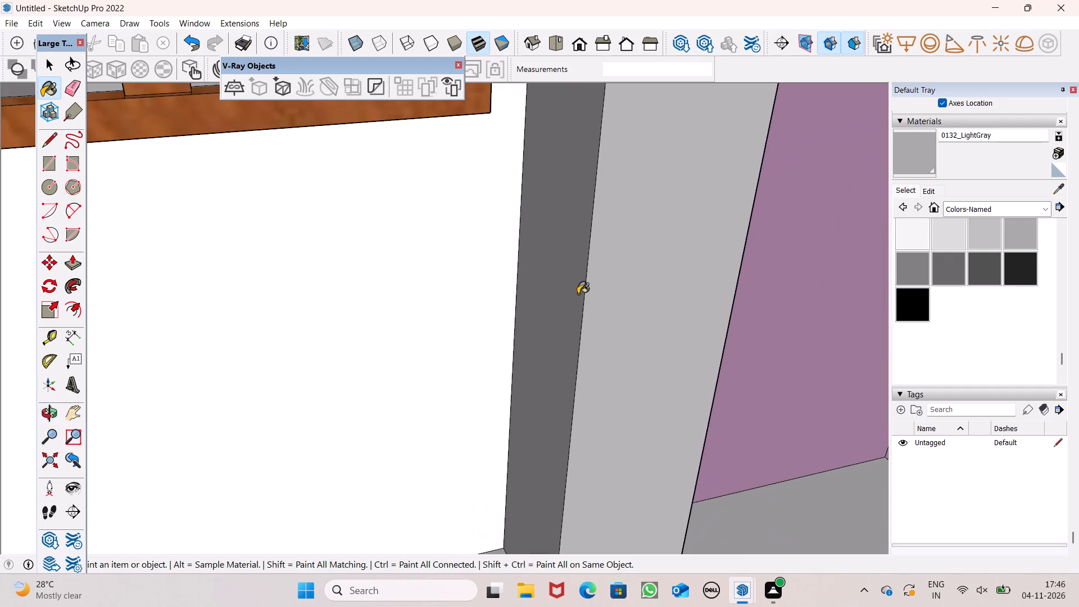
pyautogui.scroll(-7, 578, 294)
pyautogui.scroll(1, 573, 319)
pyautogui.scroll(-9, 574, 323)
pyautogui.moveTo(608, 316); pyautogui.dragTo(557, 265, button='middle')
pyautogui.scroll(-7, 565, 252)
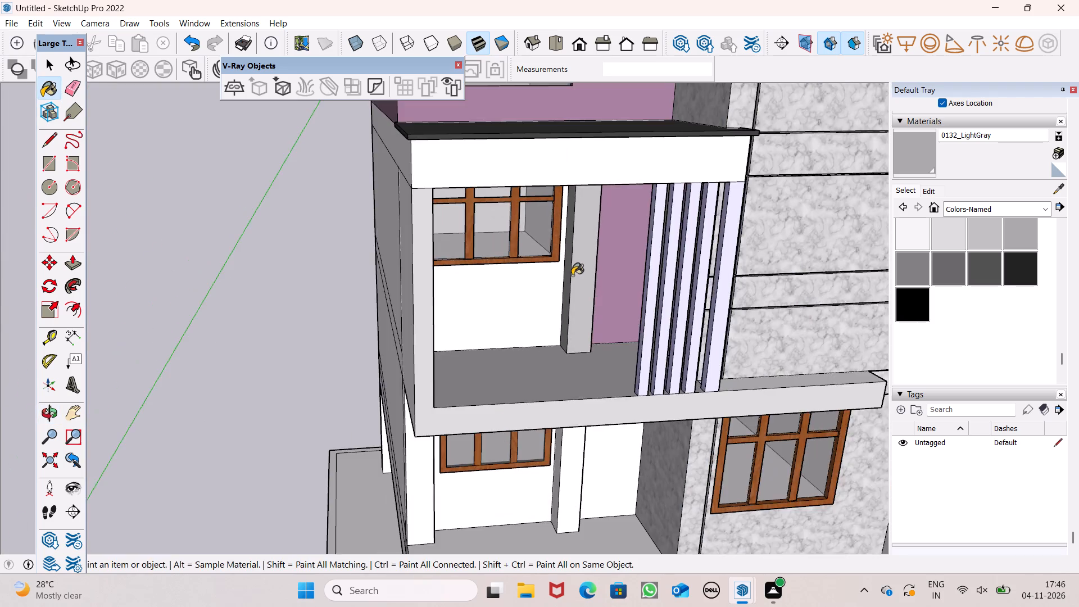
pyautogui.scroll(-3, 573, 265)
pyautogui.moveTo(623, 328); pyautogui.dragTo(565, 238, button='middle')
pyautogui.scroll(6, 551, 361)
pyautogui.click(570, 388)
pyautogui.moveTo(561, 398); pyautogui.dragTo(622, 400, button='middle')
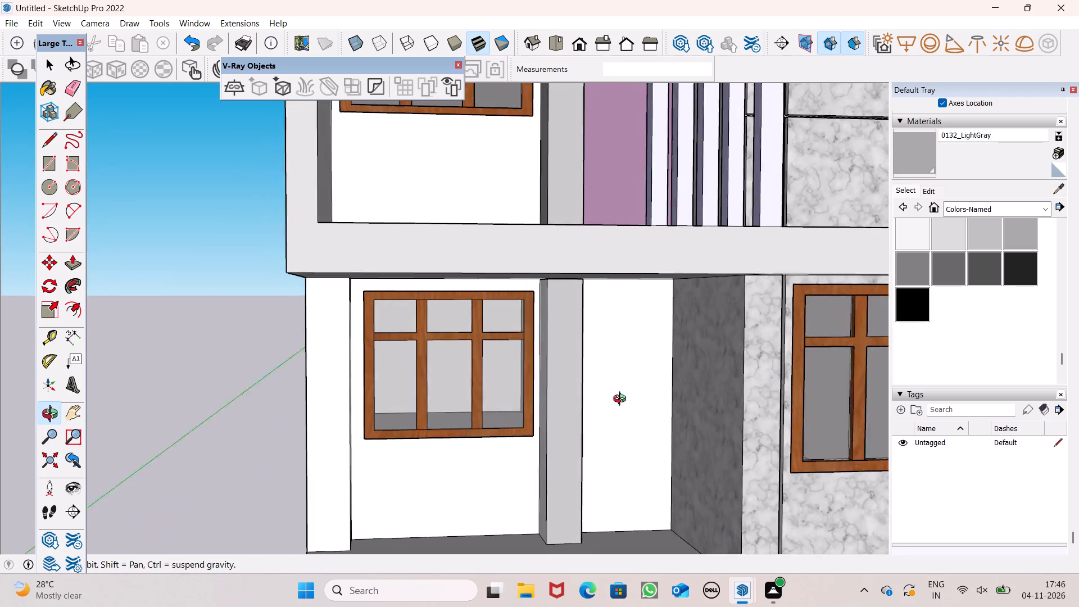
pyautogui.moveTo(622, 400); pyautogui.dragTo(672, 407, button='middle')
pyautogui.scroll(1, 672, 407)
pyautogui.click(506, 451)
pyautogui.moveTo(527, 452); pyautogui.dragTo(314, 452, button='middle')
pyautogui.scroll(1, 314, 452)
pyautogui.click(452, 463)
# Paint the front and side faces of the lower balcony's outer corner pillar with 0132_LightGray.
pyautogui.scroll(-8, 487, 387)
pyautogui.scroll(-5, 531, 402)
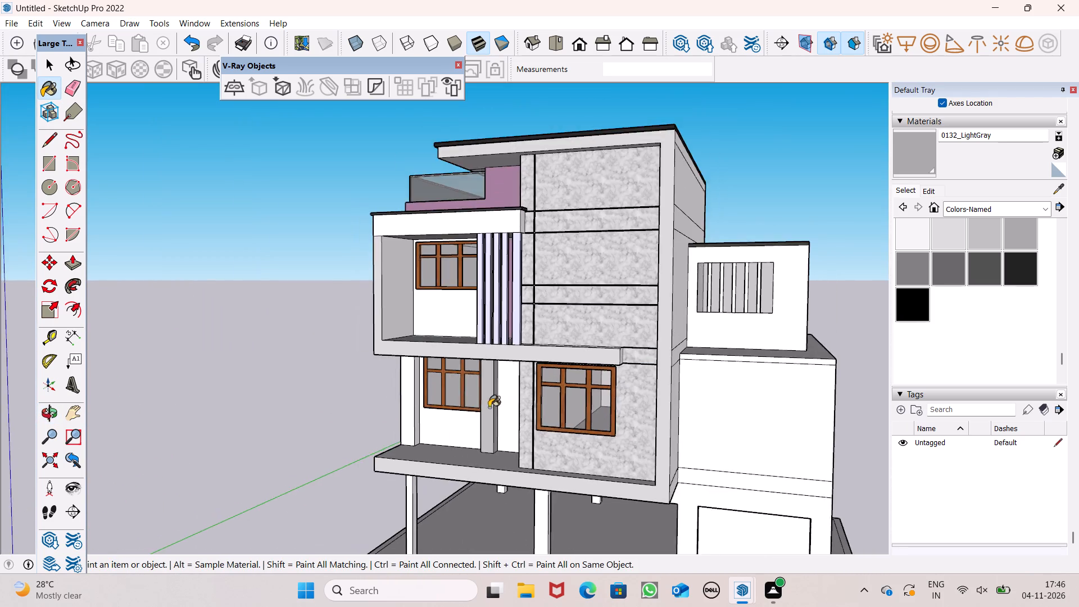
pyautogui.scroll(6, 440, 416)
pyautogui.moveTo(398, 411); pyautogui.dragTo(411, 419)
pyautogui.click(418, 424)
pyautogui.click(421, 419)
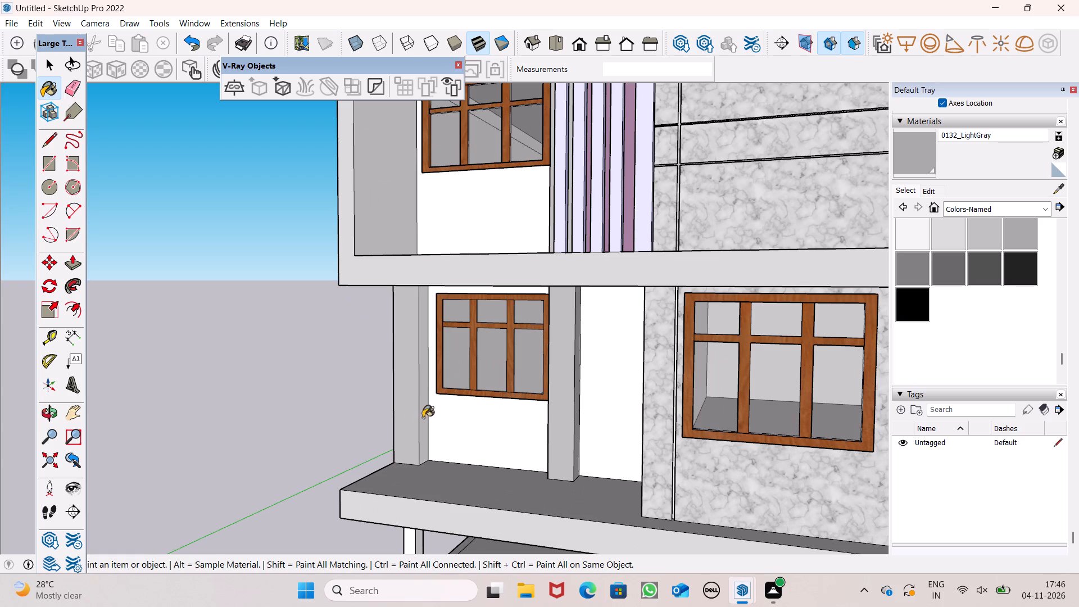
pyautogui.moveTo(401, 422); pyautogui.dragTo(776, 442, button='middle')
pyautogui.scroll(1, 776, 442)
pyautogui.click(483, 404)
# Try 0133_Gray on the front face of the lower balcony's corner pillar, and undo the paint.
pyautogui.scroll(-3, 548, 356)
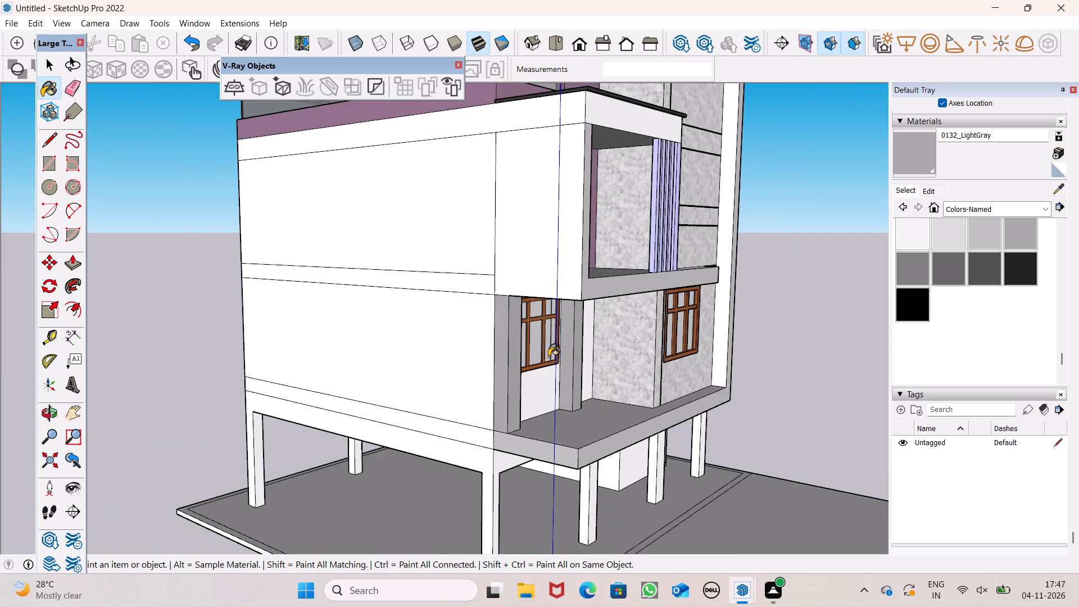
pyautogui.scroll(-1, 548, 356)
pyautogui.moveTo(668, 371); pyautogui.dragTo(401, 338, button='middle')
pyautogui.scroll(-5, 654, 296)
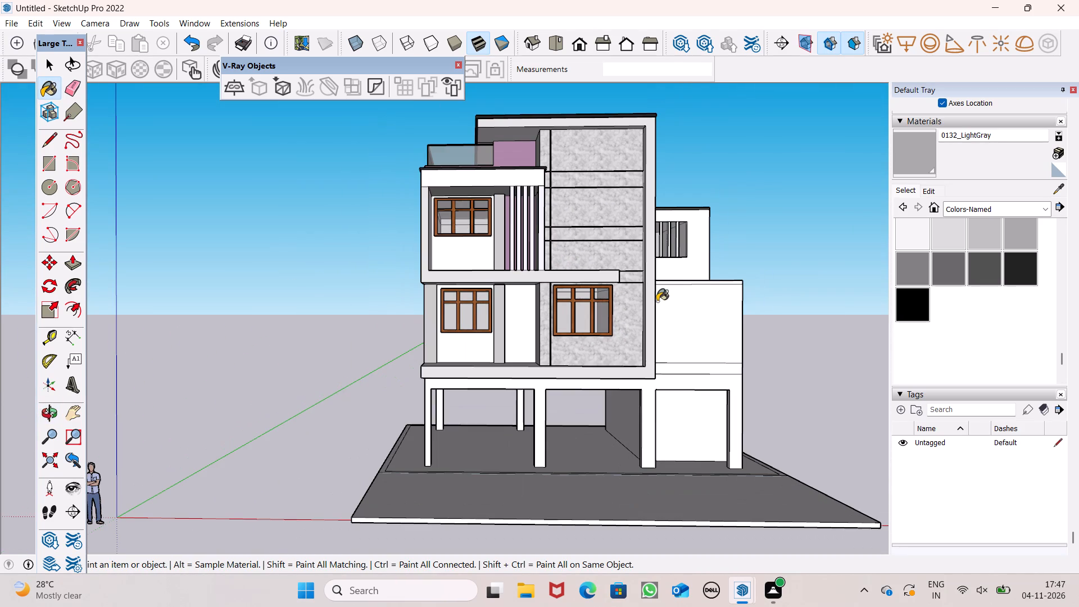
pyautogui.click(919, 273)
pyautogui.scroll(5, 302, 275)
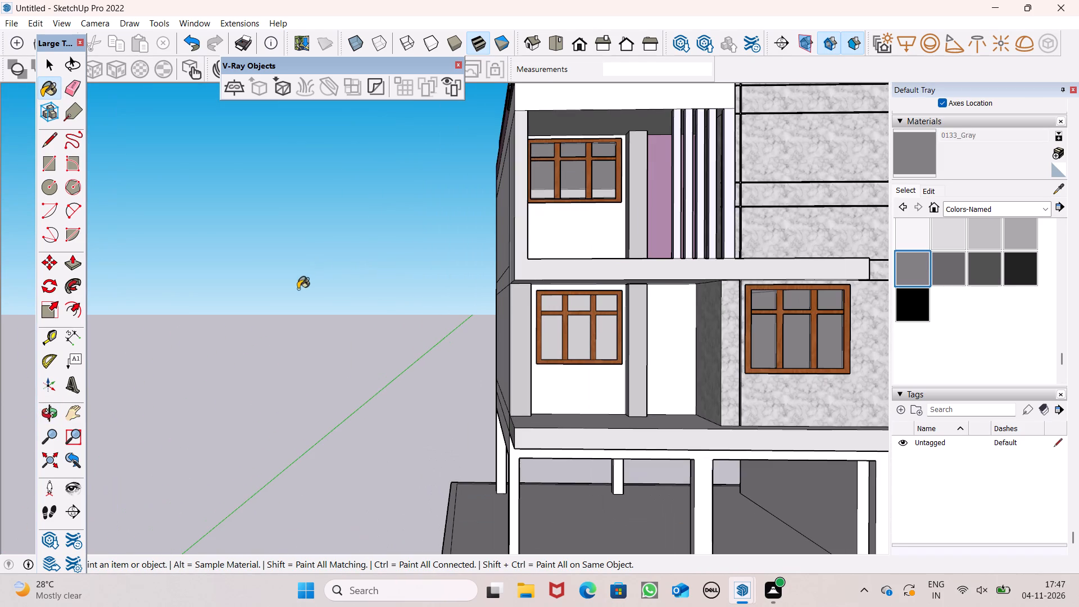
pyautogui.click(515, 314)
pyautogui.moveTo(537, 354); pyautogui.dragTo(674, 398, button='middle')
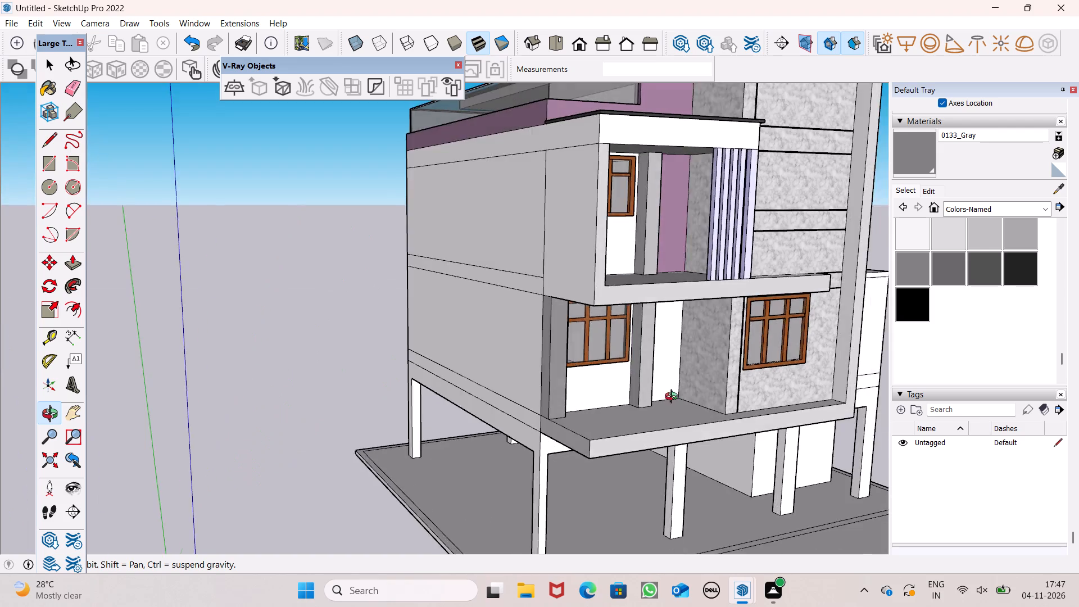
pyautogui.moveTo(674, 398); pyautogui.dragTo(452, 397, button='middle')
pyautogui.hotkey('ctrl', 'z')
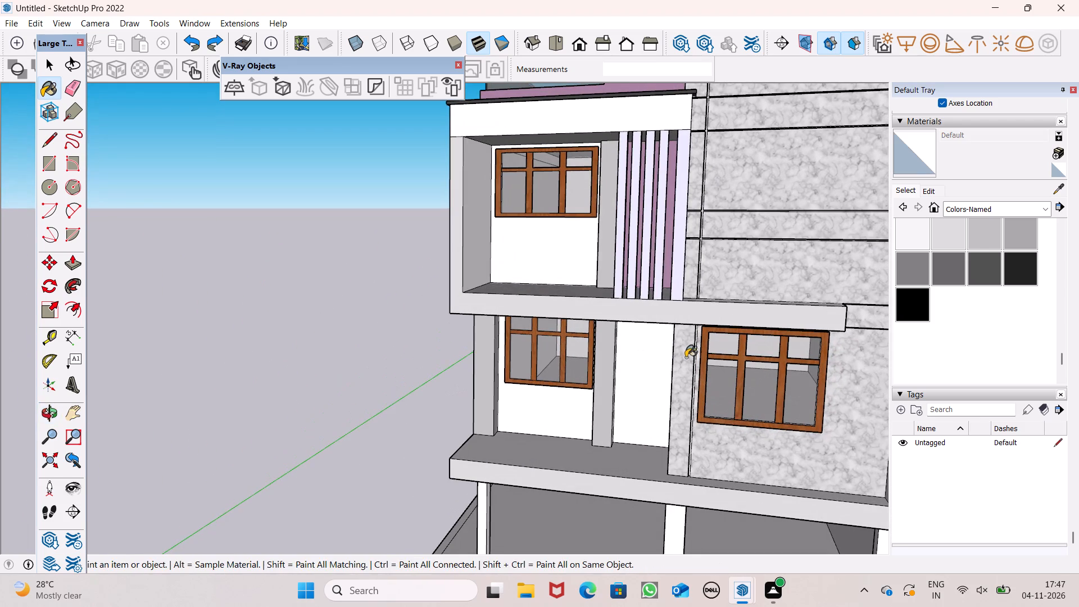
# Paint the front and both side faces of the lower balcony's middle pillar with 0111_SlateGray.
pyautogui.moveTo(695, 372); pyautogui.dragTo(786, 346, button='middle')
pyautogui.scroll(1, 695, 372)
pyautogui.scroll(2, 970, 279)
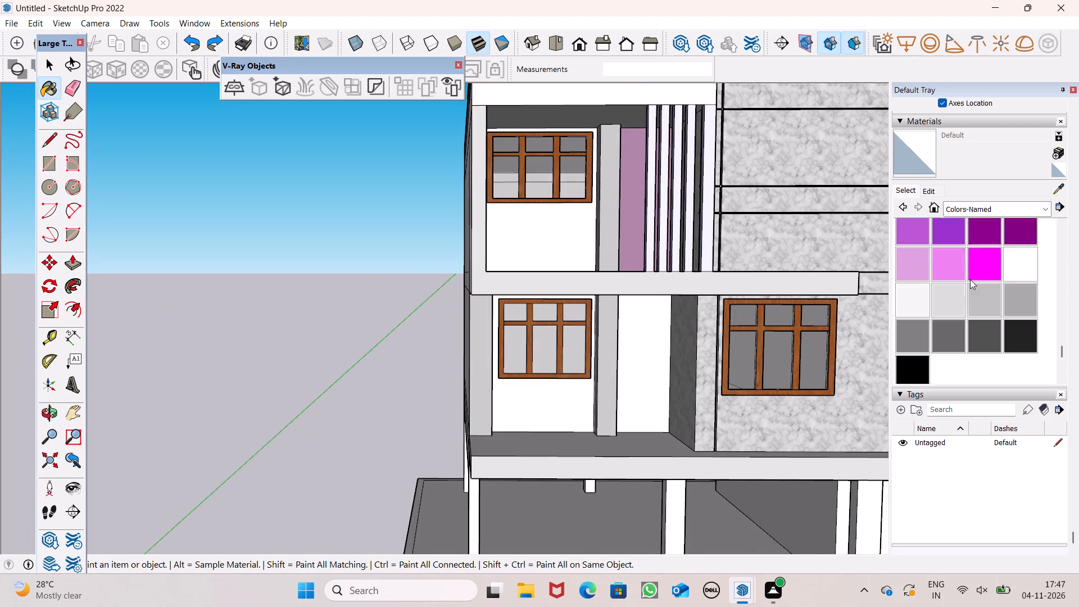
pyautogui.scroll(1, 970, 279)
pyautogui.click(972, 247)
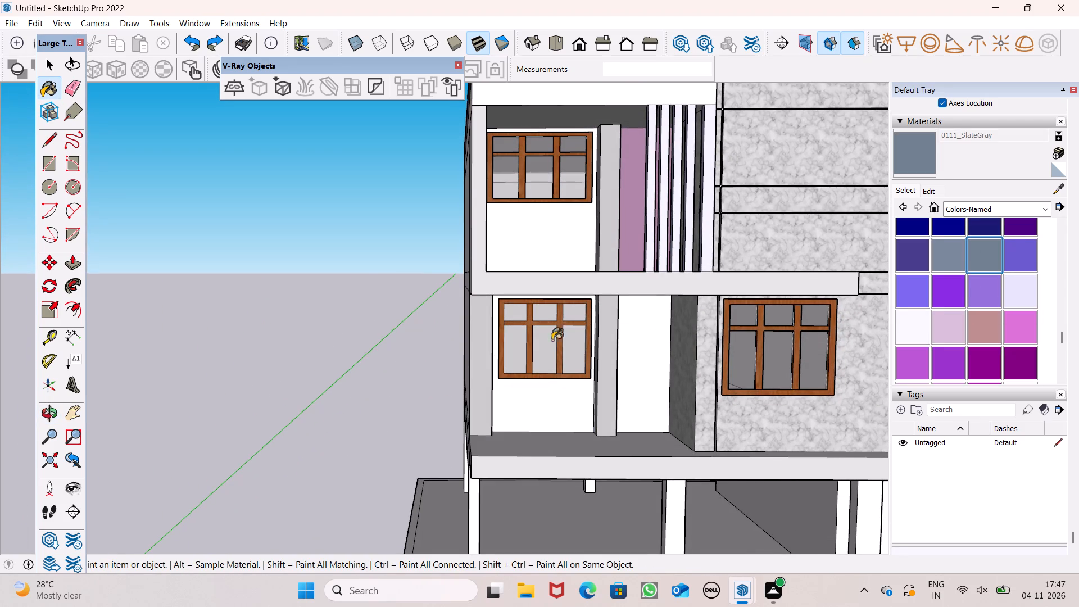
pyautogui.scroll(4, 520, 350)
pyautogui.click(645, 375)
pyautogui.moveTo(656, 414); pyautogui.dragTo(770, 464, button='middle')
pyautogui.scroll(4, 694, 427)
pyautogui.click(694, 426)
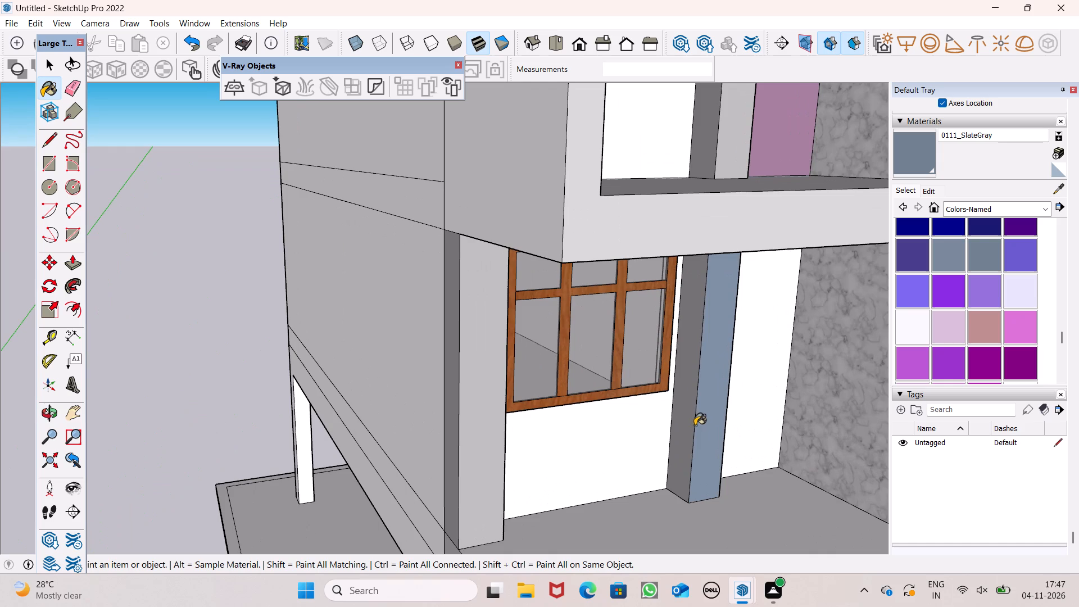
pyautogui.click(688, 414)
pyautogui.moveTo(713, 429); pyautogui.dragTo(408, 440, button='middle')
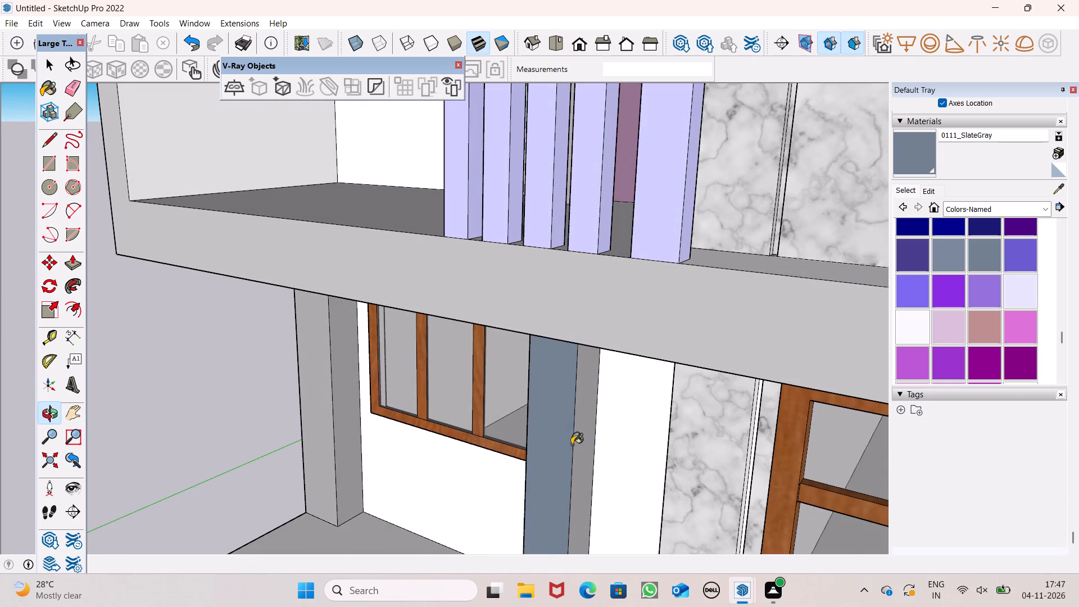
pyautogui.click(572, 444)
pyautogui.moveTo(582, 432); pyautogui.dragTo(584, 437)
# Paint the front and side faces of the lower balcony's outer corner pillar with 0111_SlateGray.
pyautogui.scroll(-13, 592, 427)
pyautogui.scroll(5, 432, 393)
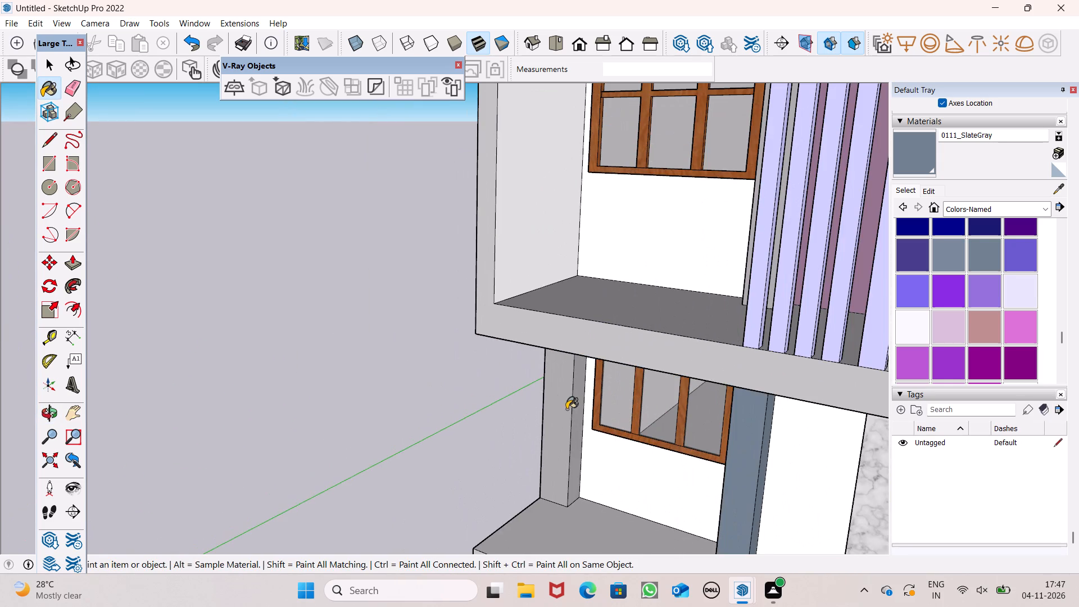
pyautogui.click(566, 408)
pyautogui.click(574, 408)
pyautogui.moveTo(557, 409); pyautogui.dragTo(751, 419, button='middle')
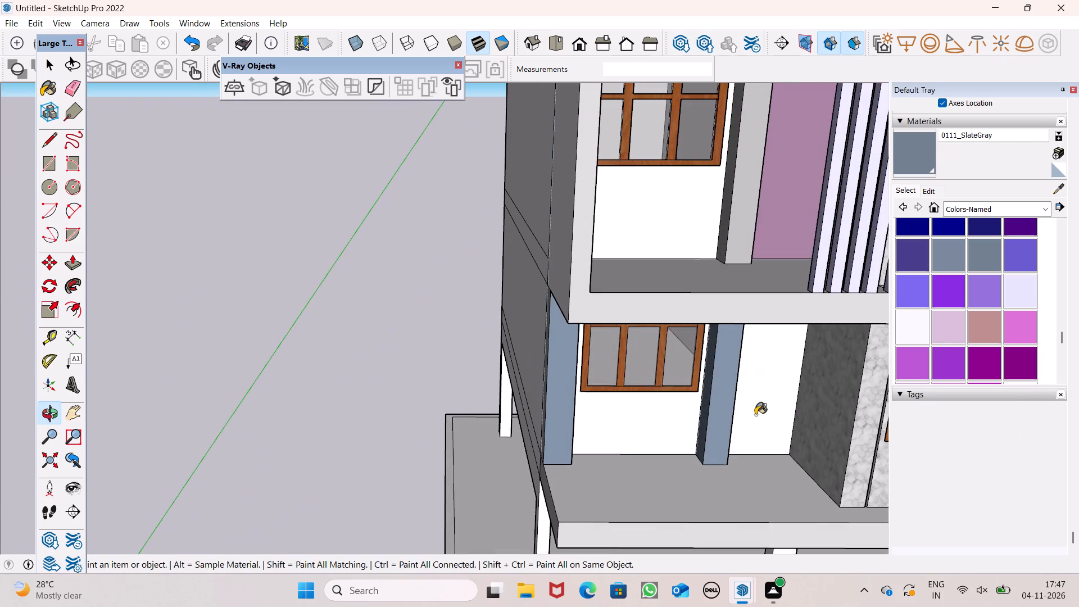
pyautogui.moveTo(686, 416); pyautogui.dragTo(763, 406, button='middle')
pyautogui.scroll(1, 763, 406)
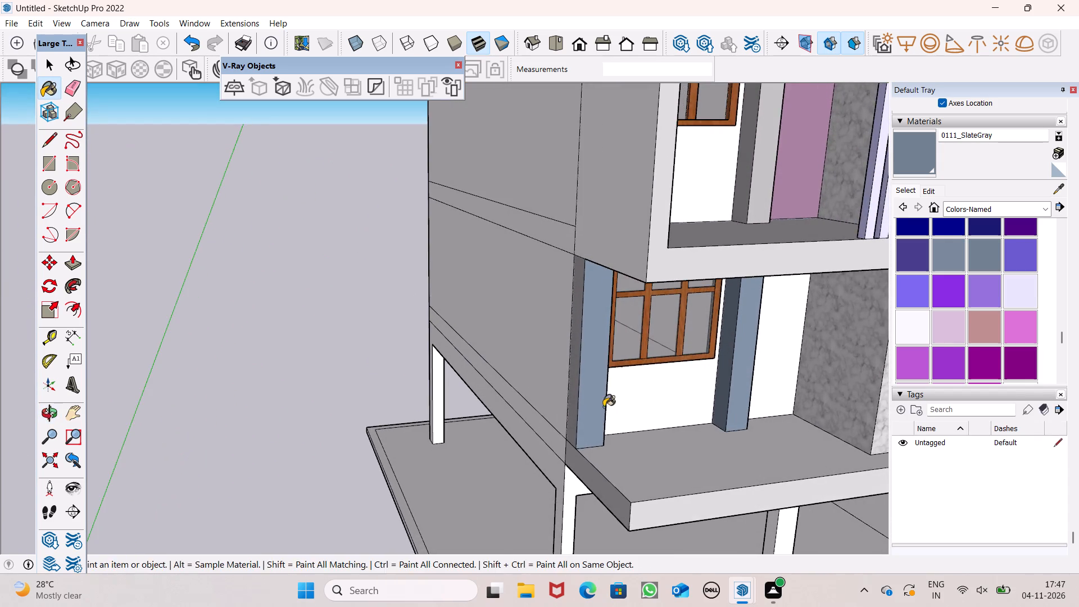
pyautogui.moveTo(571, 419); pyautogui.dragTo(705, 422, button='middle')
pyautogui.click(676, 386)
# Paint the front and window-side faces of the upper balcony's pillar with 0111_SlateGray.
pyautogui.scroll(-6, 660, 364)
pyautogui.moveTo(699, 388); pyautogui.dragTo(514, 398, button='middle')
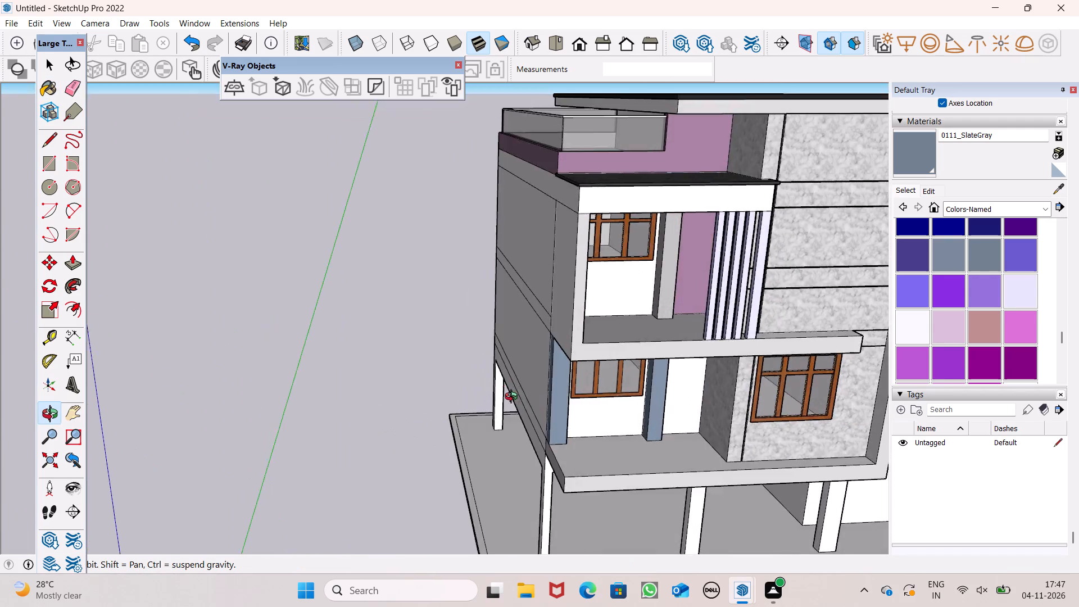
pyautogui.moveTo(514, 398); pyautogui.dragTo(511, 384, button='middle')
pyautogui.scroll(1, 511, 384)
pyautogui.scroll(6, 682, 228)
pyautogui.moveTo(674, 342); pyautogui.dragTo(690, 383, button='middle')
pyautogui.scroll(5, 655, 320)
pyautogui.click(674, 326)
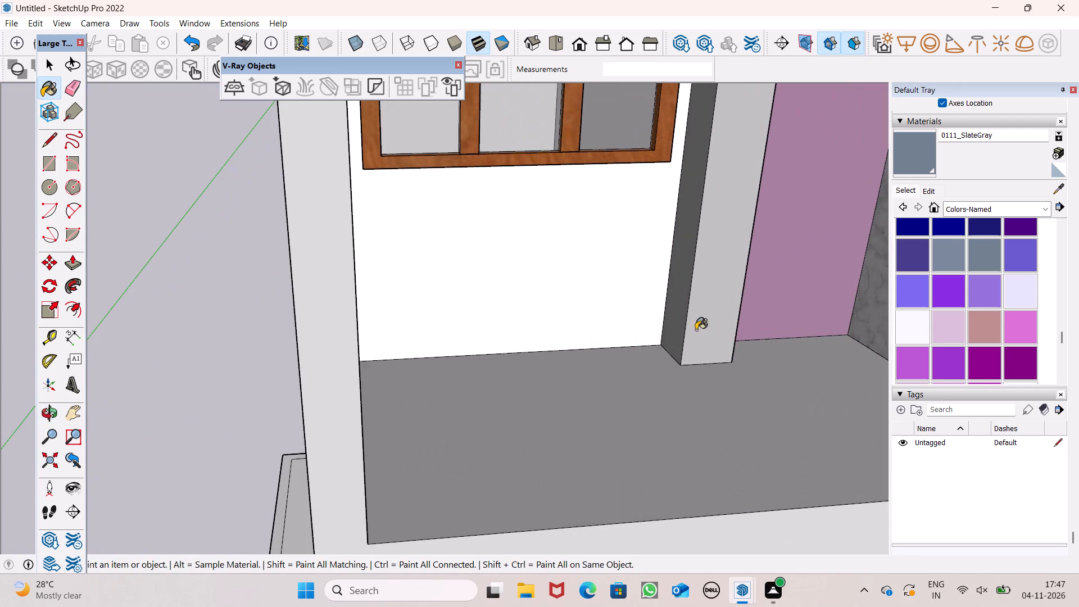
pyautogui.click(700, 327)
# Paint the upper balcony pillar's remaining side face, behind the vertical fins towards the purple wall, with 0111_SlateGray.
pyautogui.moveTo(729, 352); pyautogui.dragTo(609, 394, button='middle')
pyautogui.scroll(5, 610, 396)
pyautogui.moveTo(772, 407); pyautogui.dragTo(645, 433, button='middle')
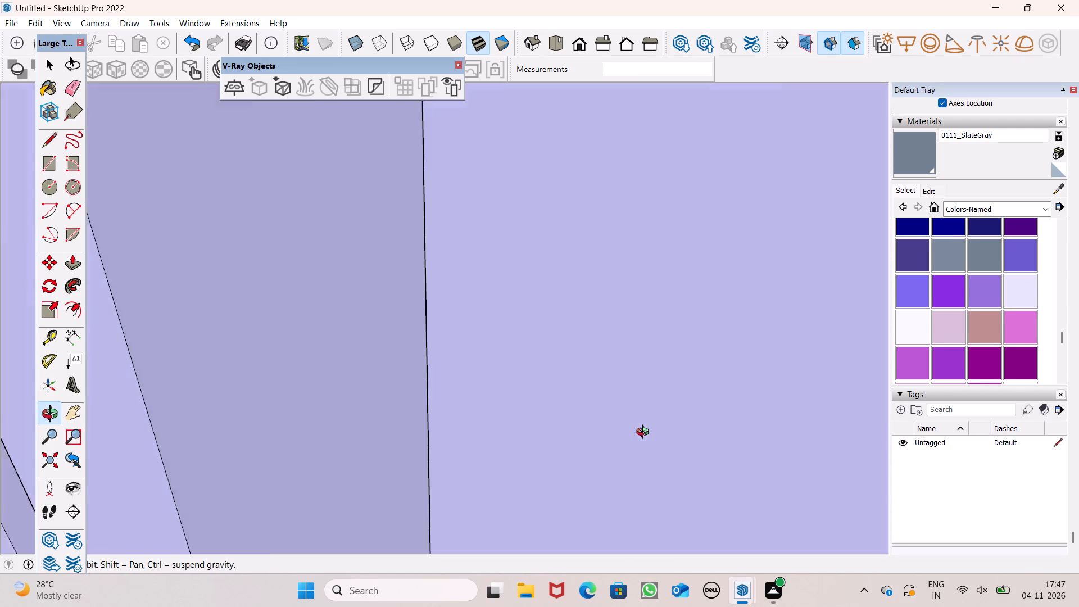
pyautogui.moveTo(645, 433); pyautogui.dragTo(639, 414, button='middle')
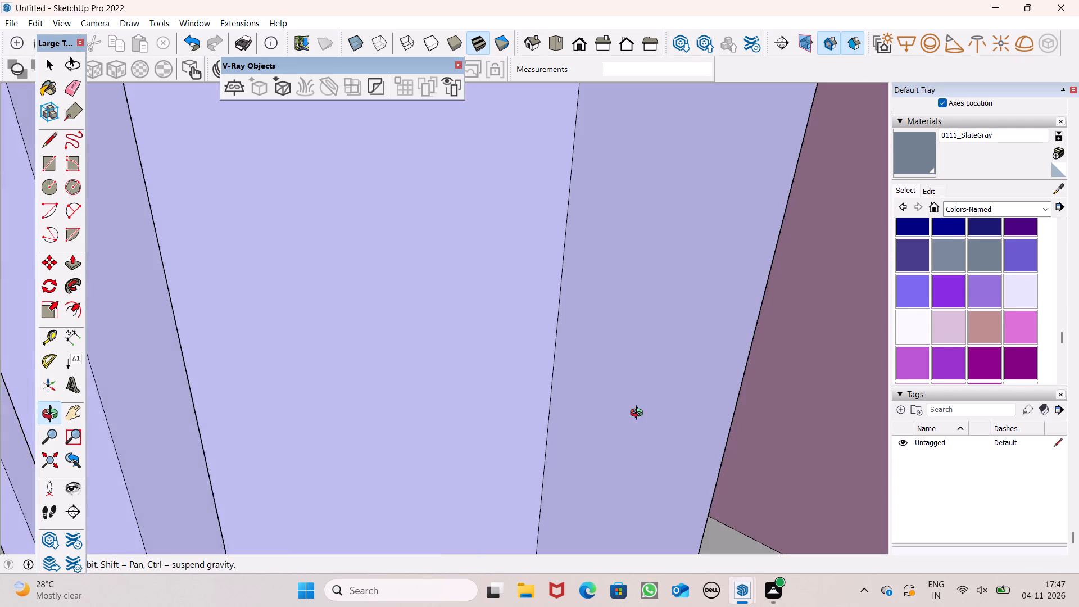
pyautogui.moveTo(639, 414); pyautogui.dragTo(615, 418, button='middle')
pyautogui.moveTo(625, 412); pyautogui.dragTo(655, 383, button='middle')
pyautogui.moveTo(657, 382); pyautogui.dragTo(691, 372, button='middle')
pyautogui.moveTo(694, 369); pyautogui.dragTo(713, 348, button='middle')
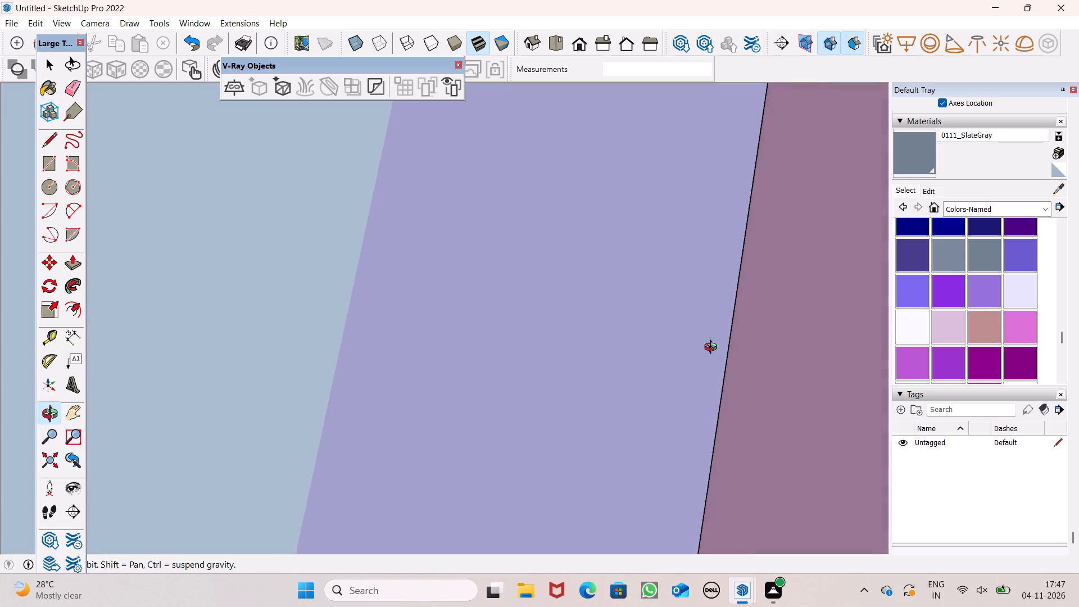
pyautogui.moveTo(713, 348); pyautogui.dragTo(749, 338, button='middle')
pyautogui.middleClick(749, 338)
pyautogui.moveTo(769, 325); pyautogui.dragTo(801, 307, button='middle')
pyautogui.scroll(1, 720, 295)
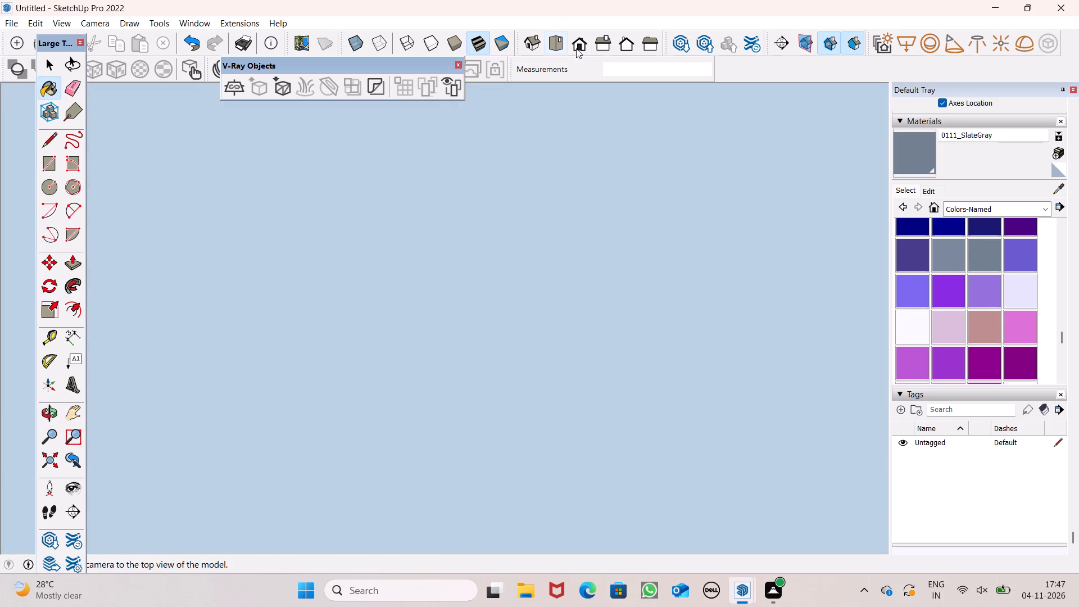
pyautogui.click(581, 42)
pyautogui.scroll(-5, 635, 212)
pyautogui.scroll(2, 643, 313)
pyautogui.scroll(-1, 648, 332)
pyautogui.scroll(1, 651, 332)
pyautogui.moveTo(677, 409); pyautogui.dragTo(647, 438, button='middle')
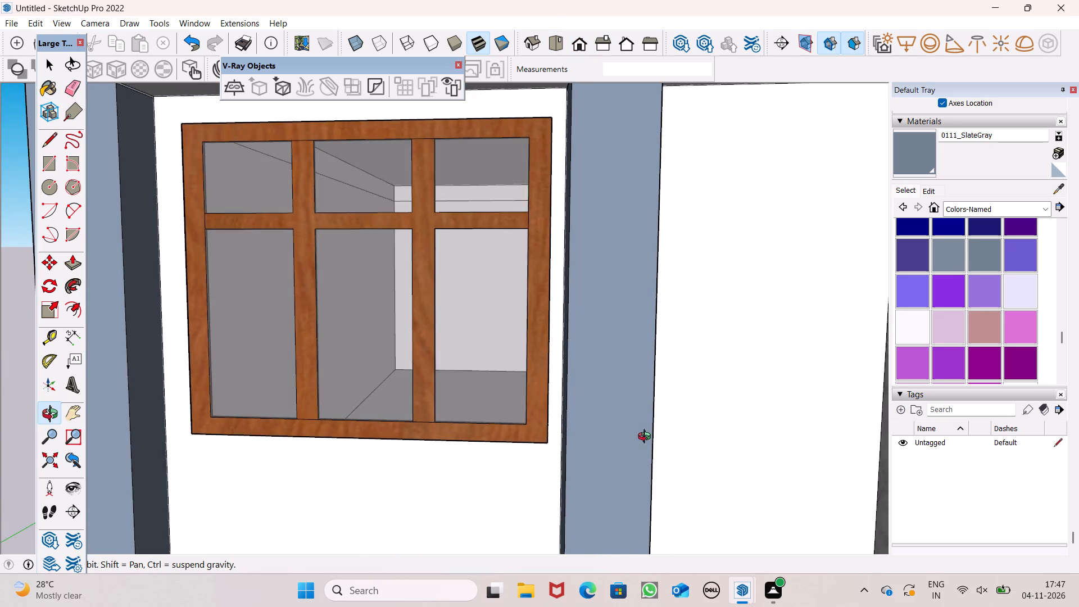
pyautogui.moveTo(647, 438); pyautogui.dragTo(646, 438, button='middle')
pyautogui.scroll(6, 650, 422)
pyautogui.moveTo(645, 428); pyautogui.dragTo(517, 472, button='middle')
pyautogui.scroll(1, 517, 472)
pyautogui.scroll(-3, 587, 387)
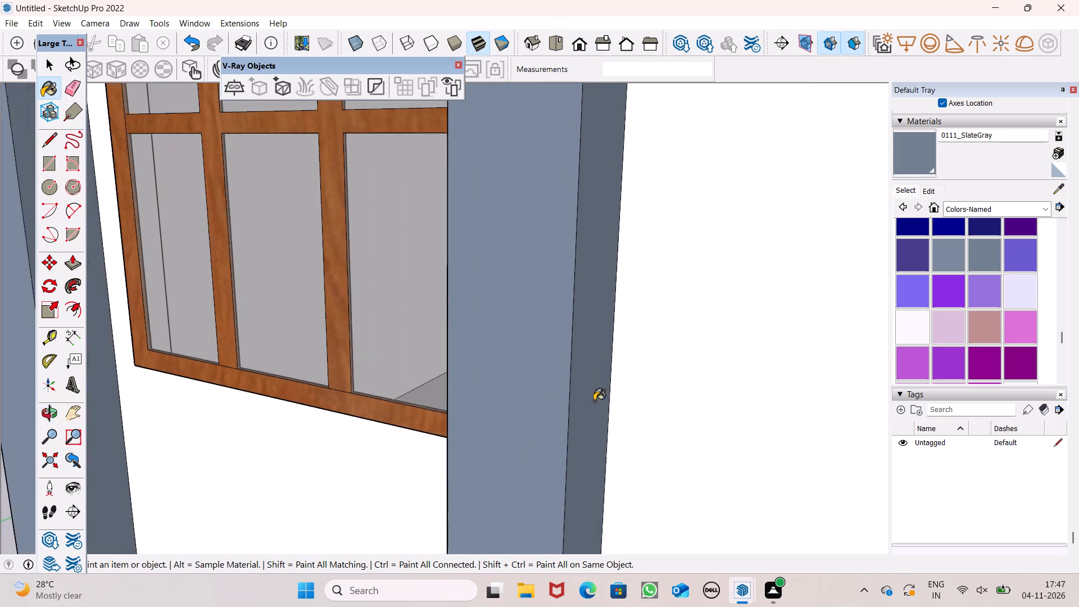
pyautogui.scroll(-2, 594, 401)
pyautogui.scroll(-8, 611, 278)
pyautogui.scroll(-6, 664, 237)
pyautogui.scroll(-5, 674, 377)
pyautogui.scroll(2, 667, 259)
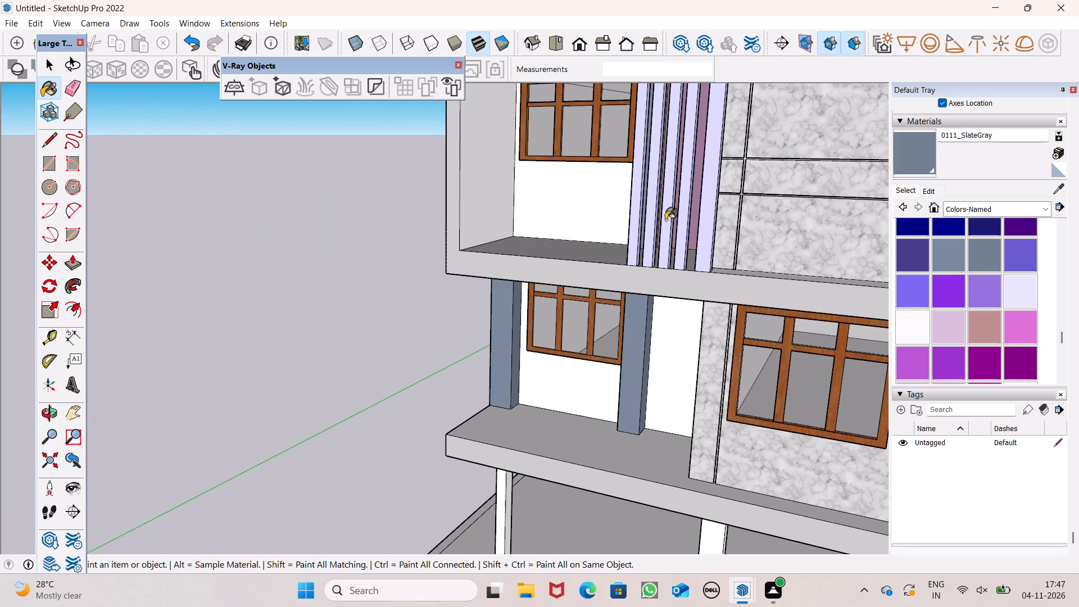
pyautogui.scroll(1, 665, 220)
pyautogui.scroll(18, 628, 190)
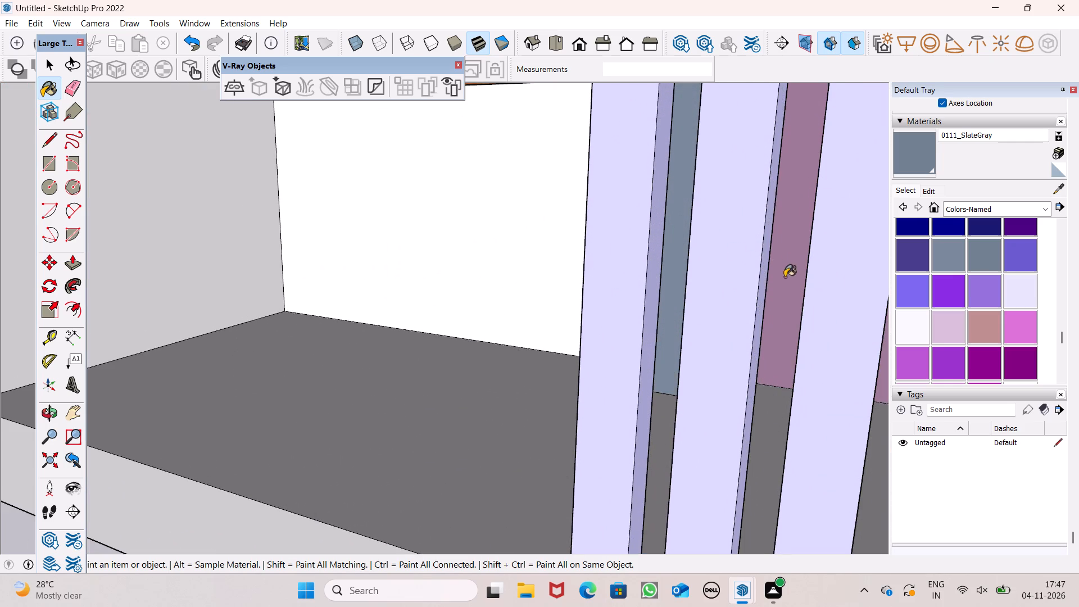
pyautogui.scroll(8, 785, 278)
pyautogui.click(573, 328)
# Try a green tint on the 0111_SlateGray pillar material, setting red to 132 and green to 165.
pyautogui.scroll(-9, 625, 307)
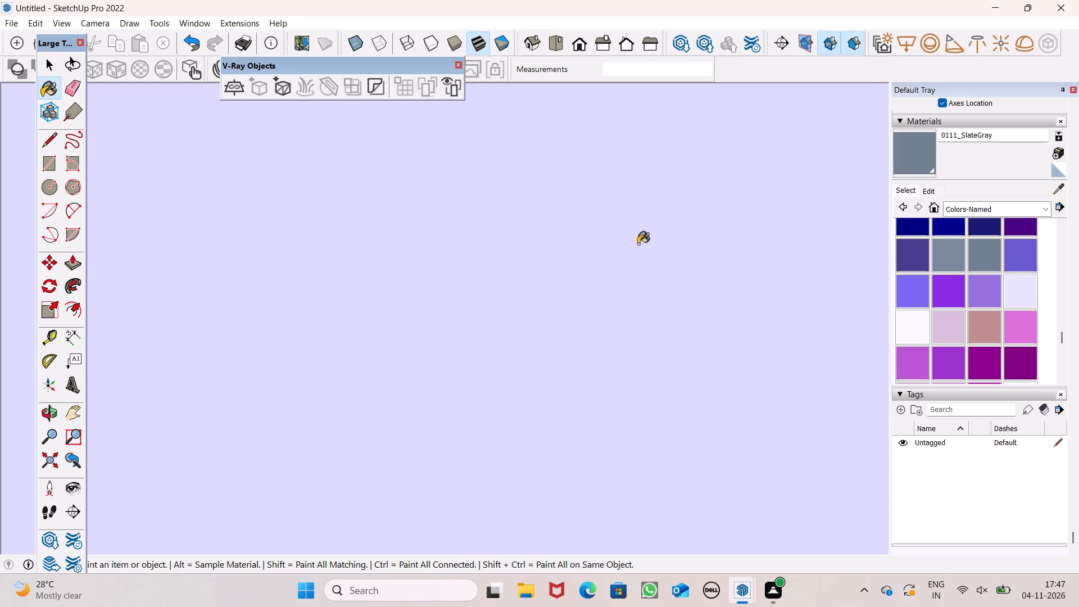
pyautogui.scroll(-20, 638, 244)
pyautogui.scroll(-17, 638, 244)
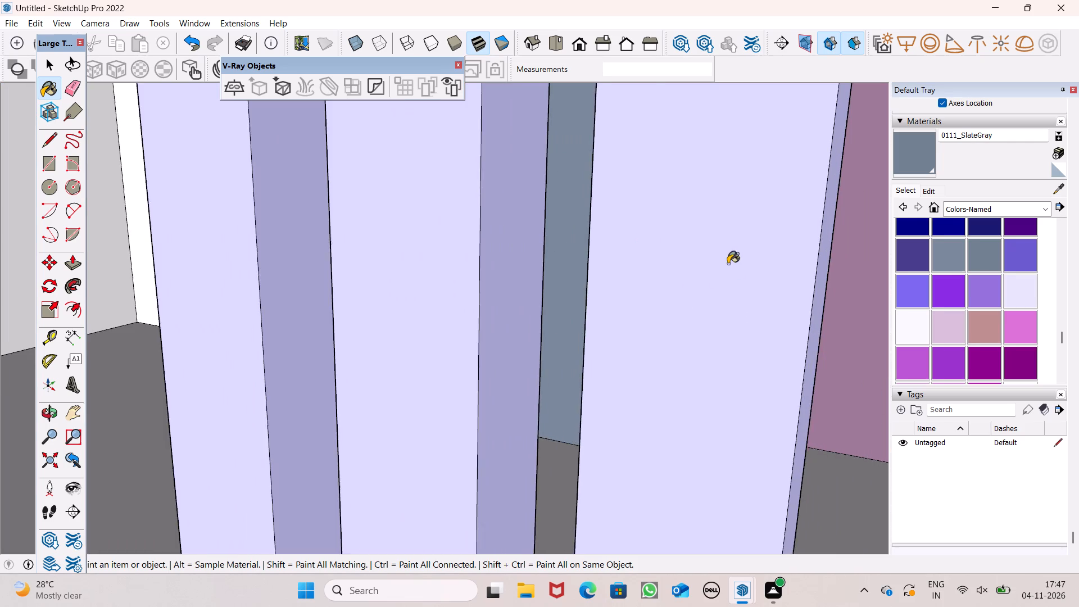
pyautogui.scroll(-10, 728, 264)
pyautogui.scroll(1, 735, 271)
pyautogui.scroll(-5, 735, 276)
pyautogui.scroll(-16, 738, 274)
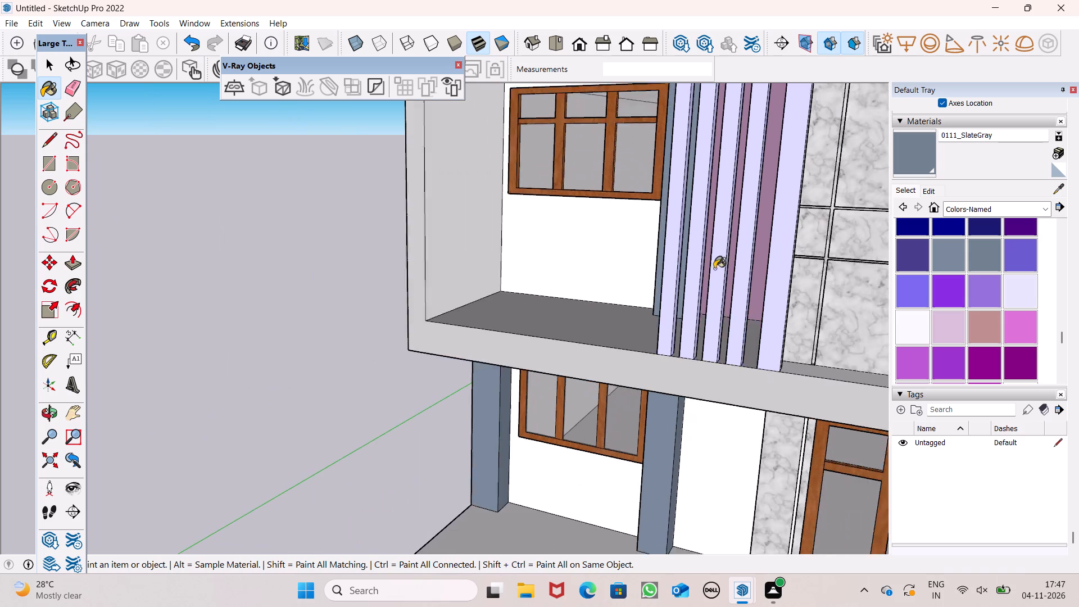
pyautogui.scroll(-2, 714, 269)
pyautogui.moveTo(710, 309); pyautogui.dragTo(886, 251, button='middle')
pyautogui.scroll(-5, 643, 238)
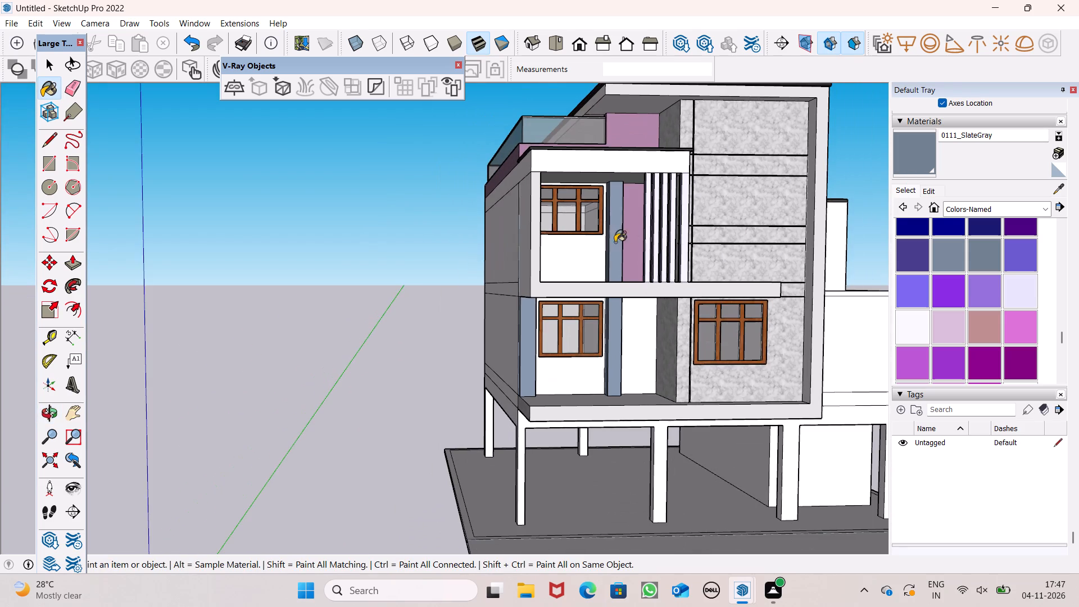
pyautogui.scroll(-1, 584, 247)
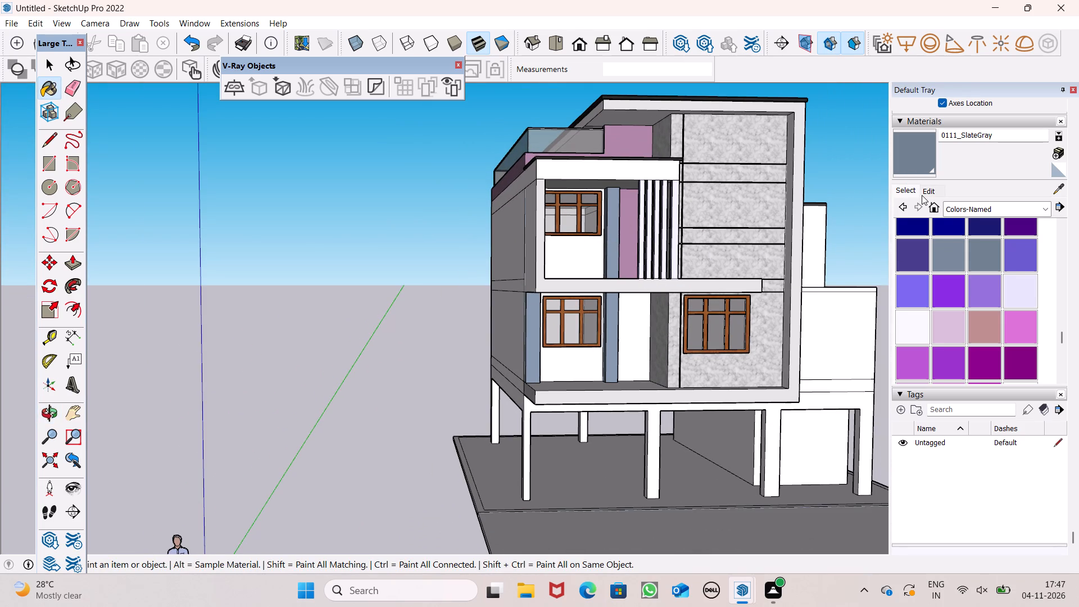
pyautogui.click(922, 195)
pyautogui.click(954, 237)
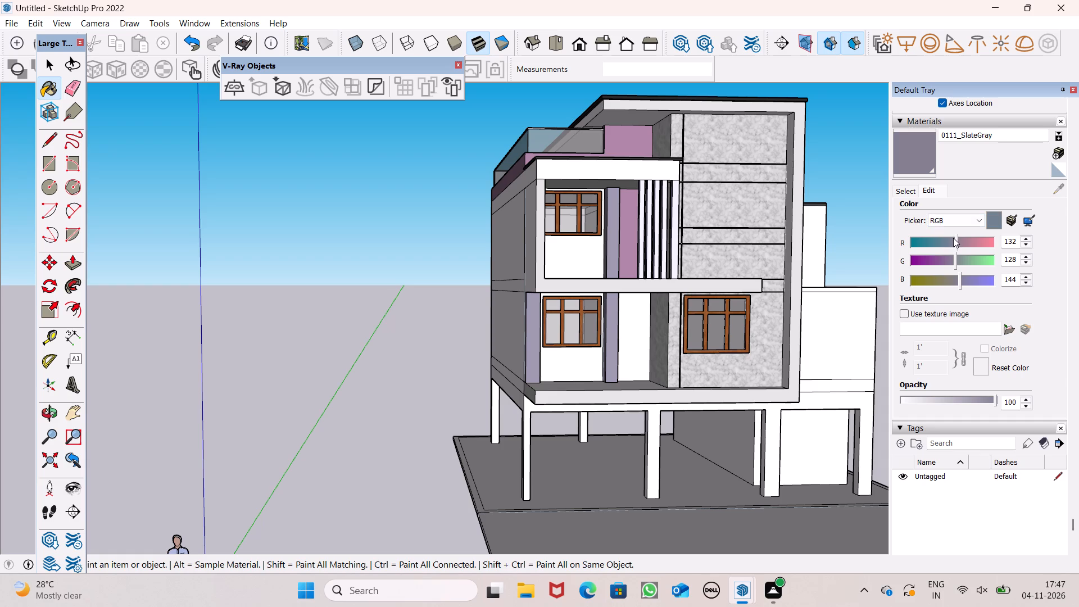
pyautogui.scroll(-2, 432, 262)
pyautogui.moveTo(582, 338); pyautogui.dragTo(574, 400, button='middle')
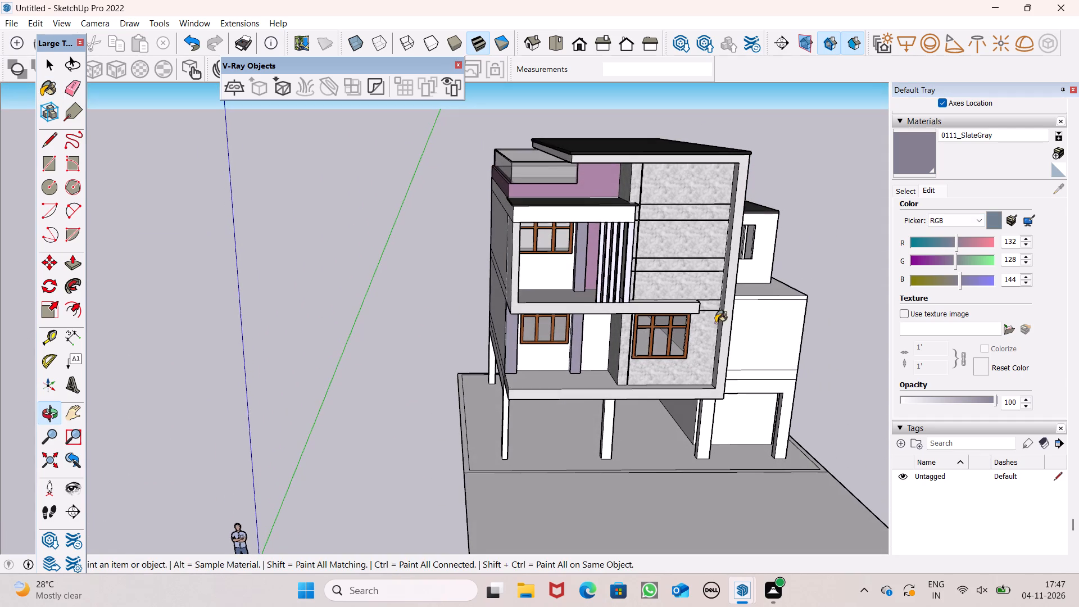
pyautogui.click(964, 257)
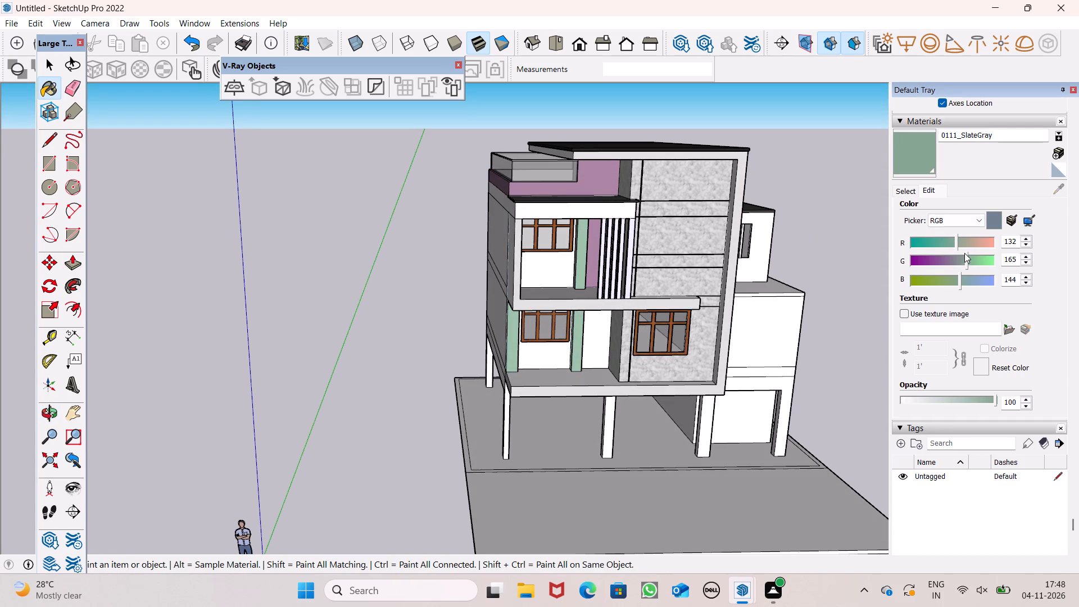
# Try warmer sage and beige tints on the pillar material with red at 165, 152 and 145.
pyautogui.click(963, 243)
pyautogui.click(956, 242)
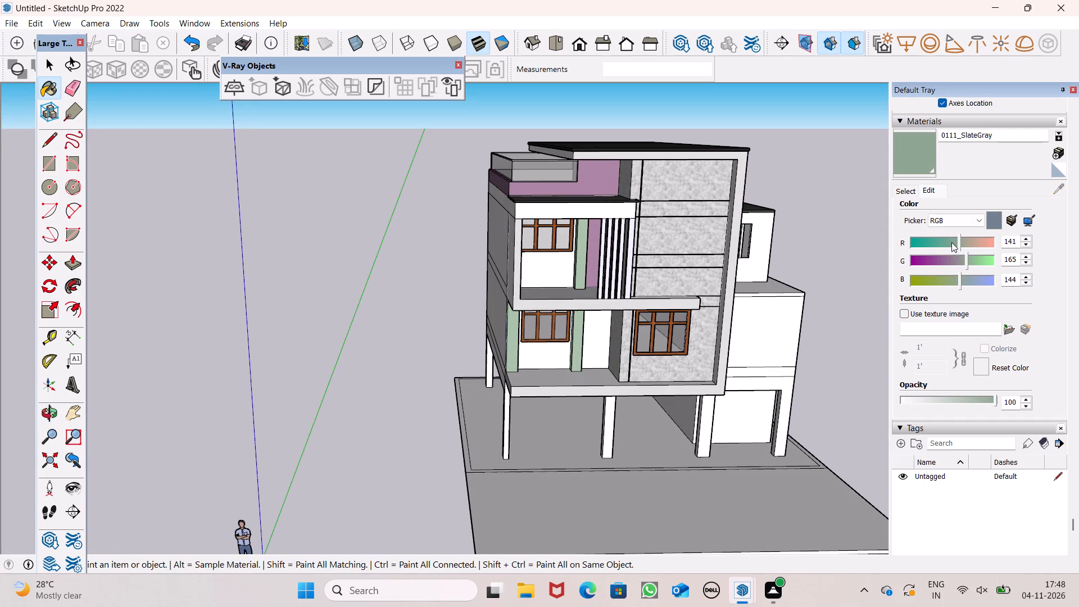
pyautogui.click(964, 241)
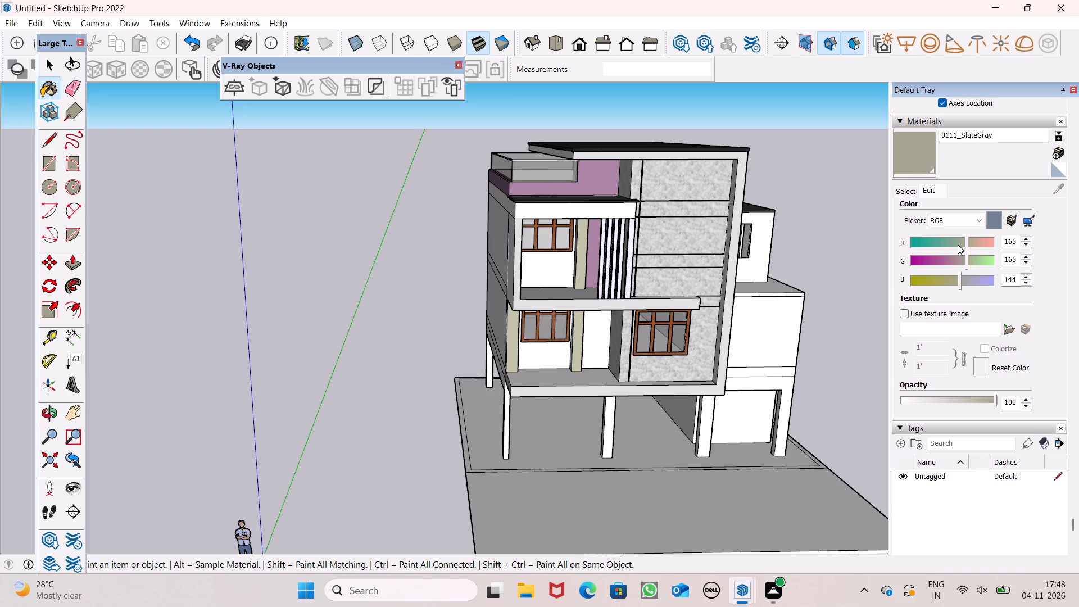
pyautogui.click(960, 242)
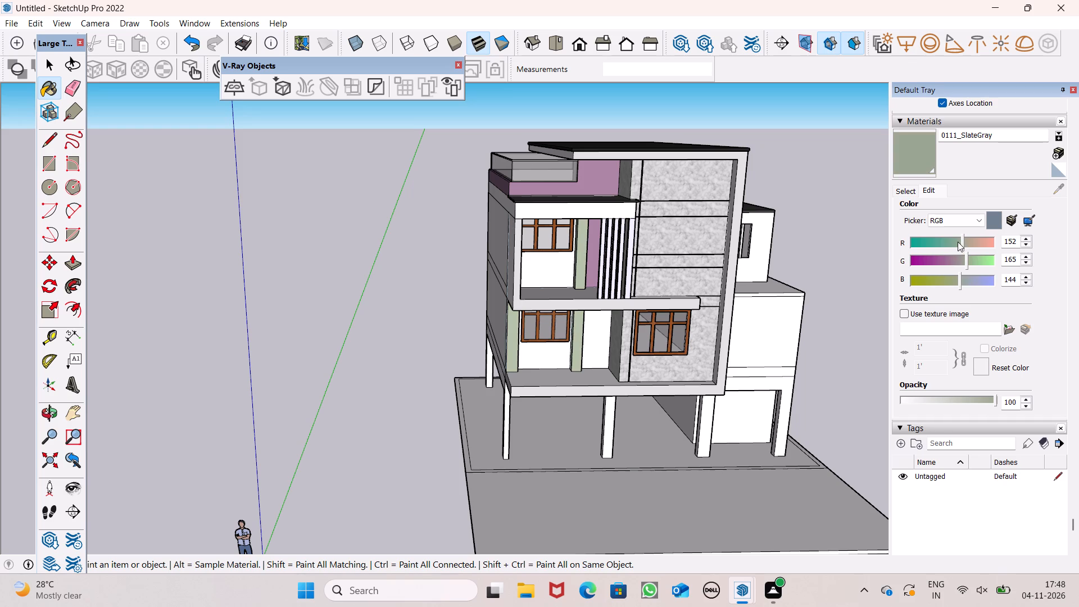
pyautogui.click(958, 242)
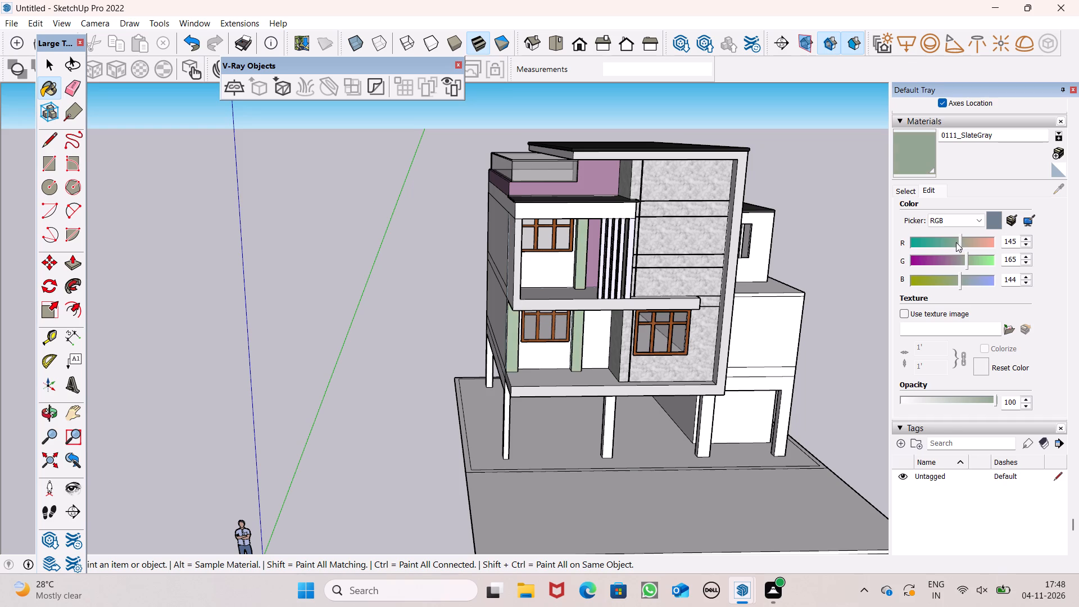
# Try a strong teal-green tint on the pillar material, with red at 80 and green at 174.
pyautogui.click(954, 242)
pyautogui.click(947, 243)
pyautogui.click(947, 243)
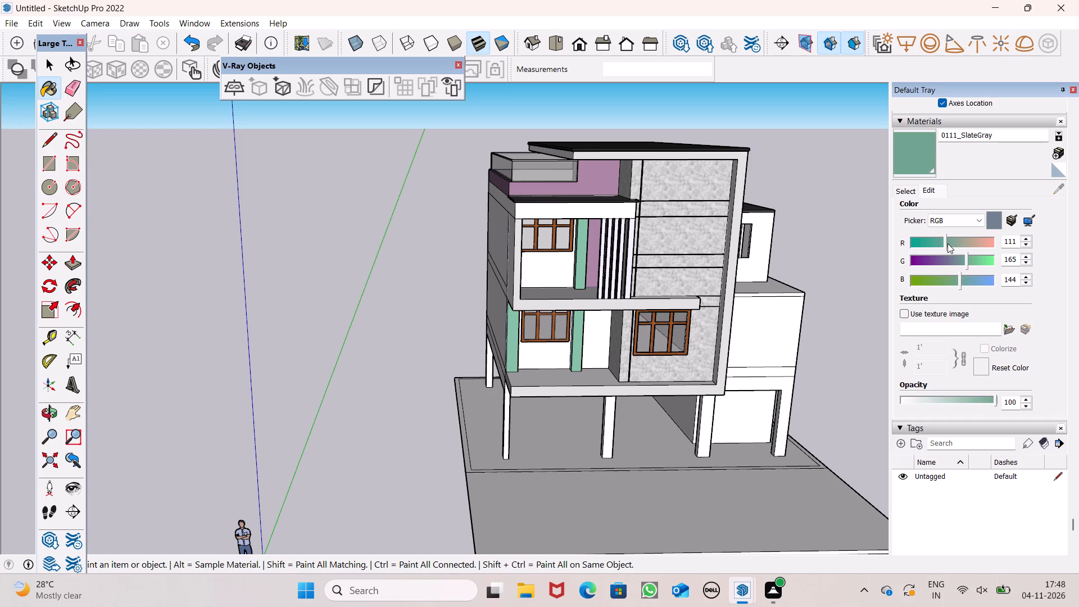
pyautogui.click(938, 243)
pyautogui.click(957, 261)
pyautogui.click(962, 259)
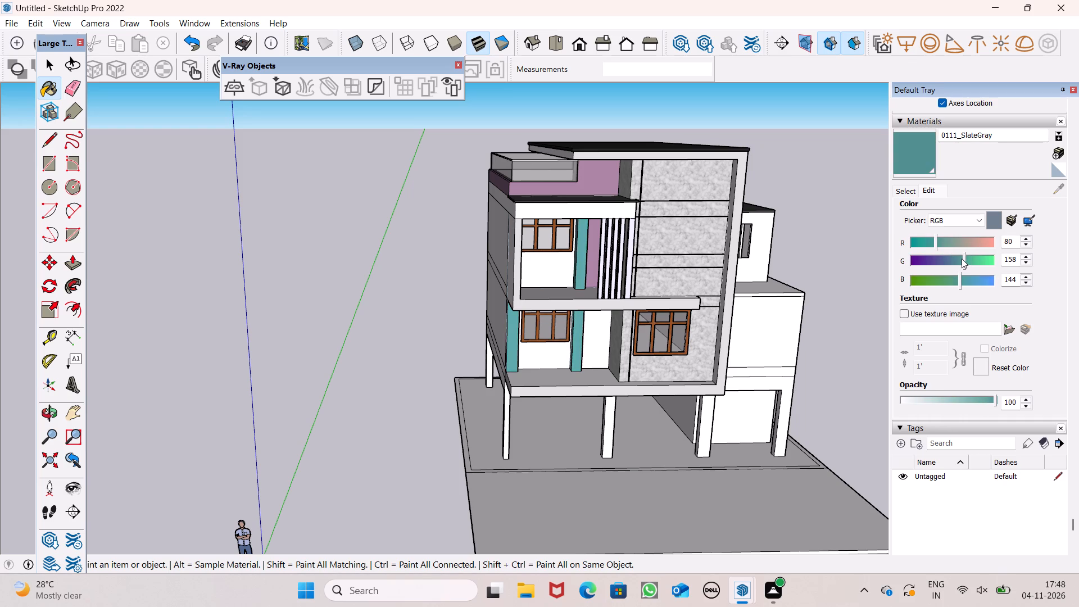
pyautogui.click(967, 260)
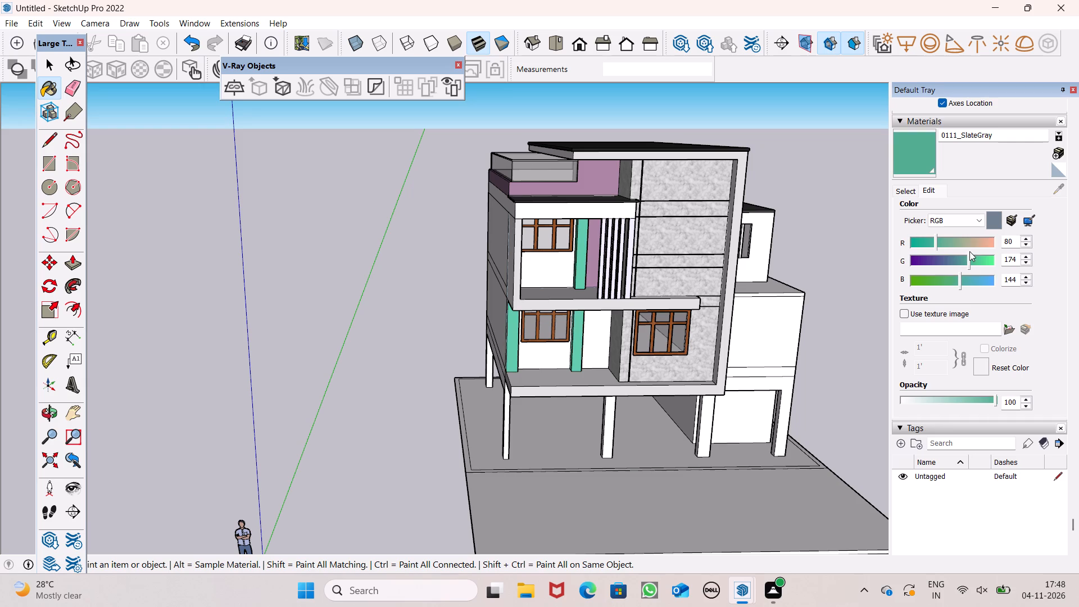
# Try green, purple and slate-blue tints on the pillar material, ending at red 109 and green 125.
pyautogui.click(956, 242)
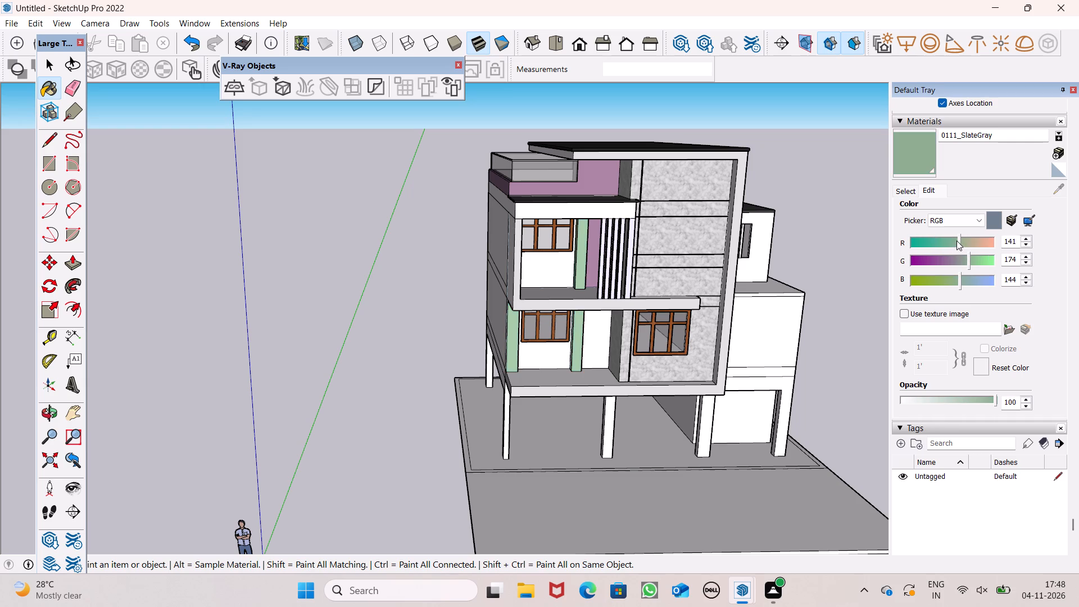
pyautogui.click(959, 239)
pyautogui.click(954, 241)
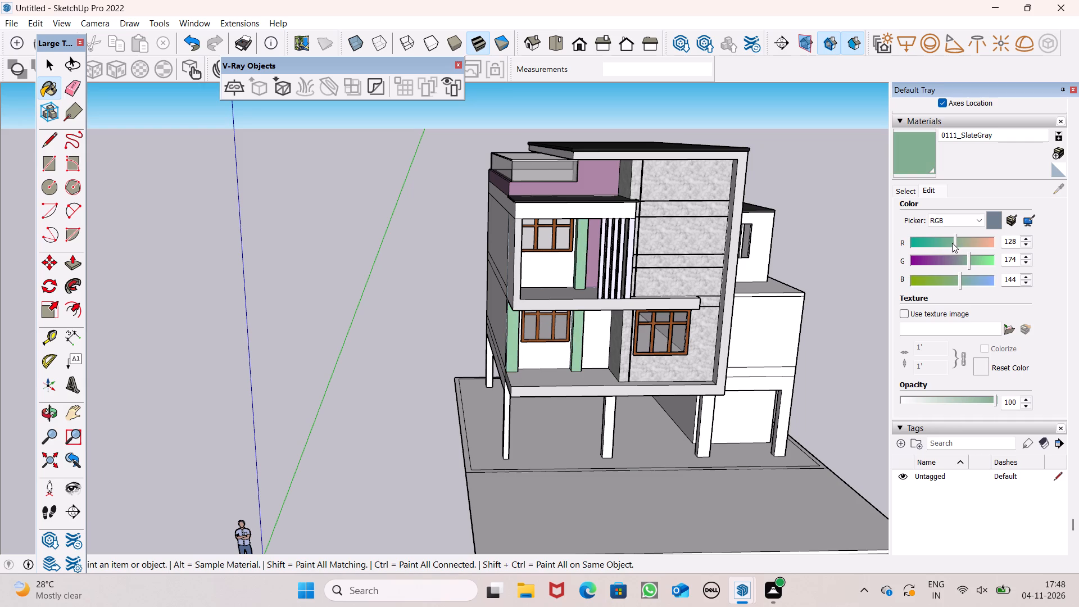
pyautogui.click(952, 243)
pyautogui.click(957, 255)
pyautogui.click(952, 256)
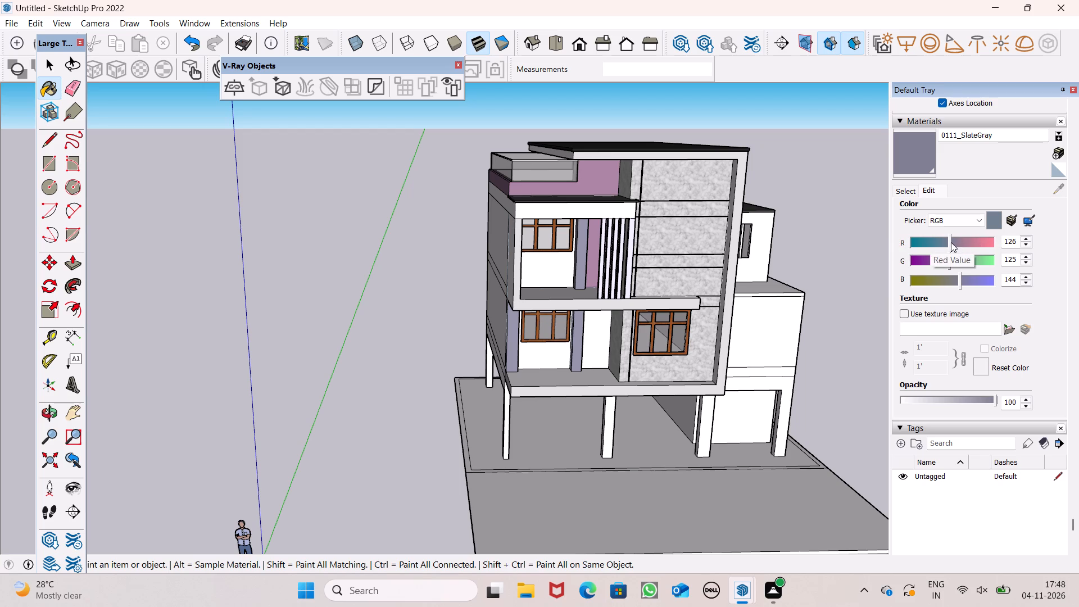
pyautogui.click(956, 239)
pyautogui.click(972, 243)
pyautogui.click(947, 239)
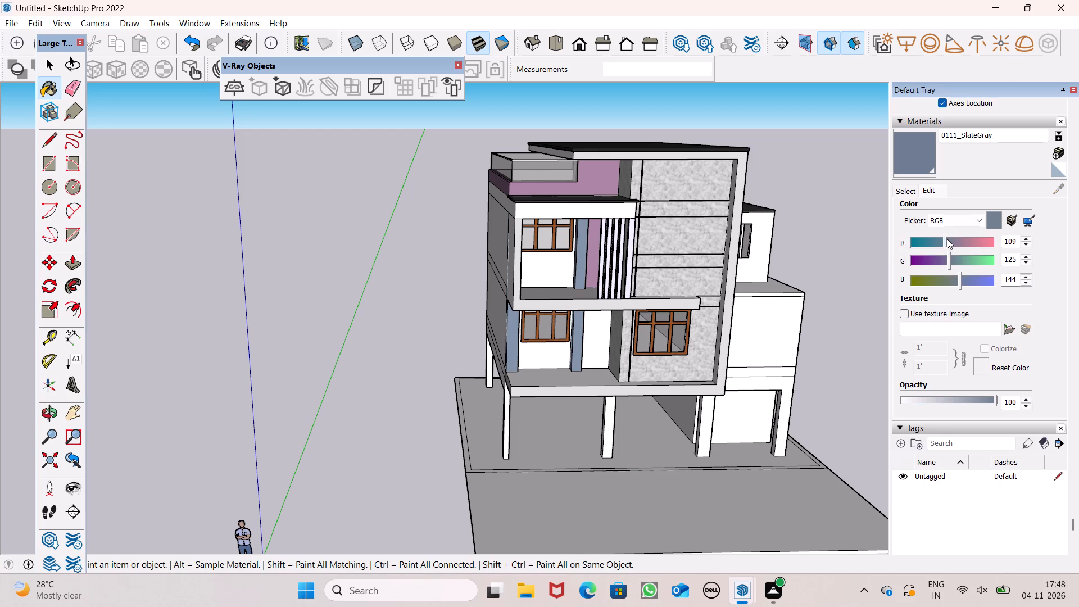
# Retint the 0111_SlateGray pillar material with red set to 120 and green to 130.
pyautogui.moveTo(883, 346); pyautogui.dragTo(882, 349, button='middle')
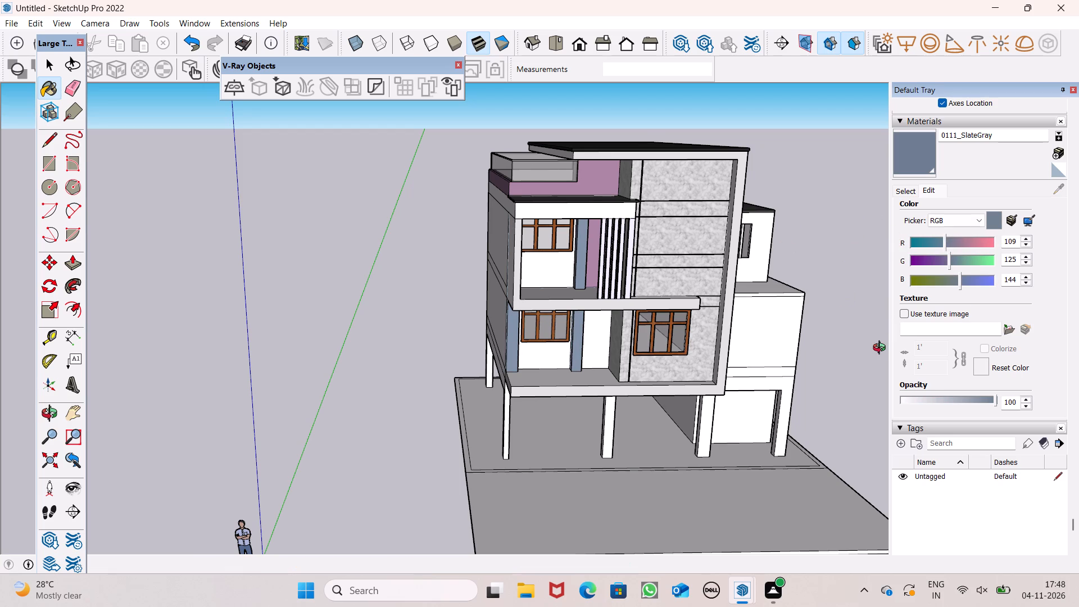
pyautogui.moveTo(882, 349); pyautogui.dragTo(876, 354, button='middle')
pyautogui.scroll(1, 941, 270)
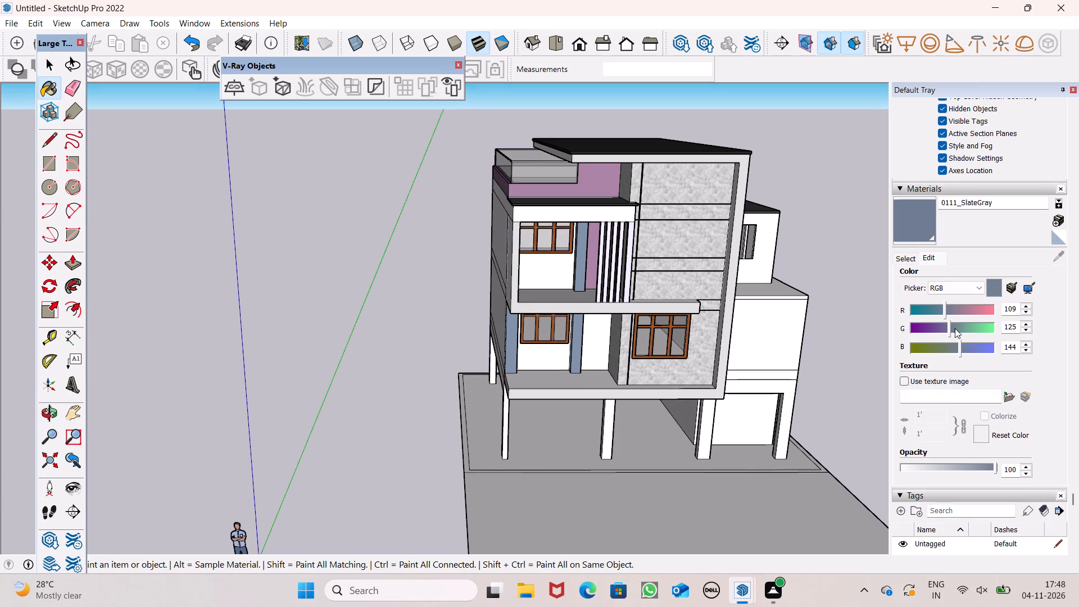
pyautogui.click(953, 327)
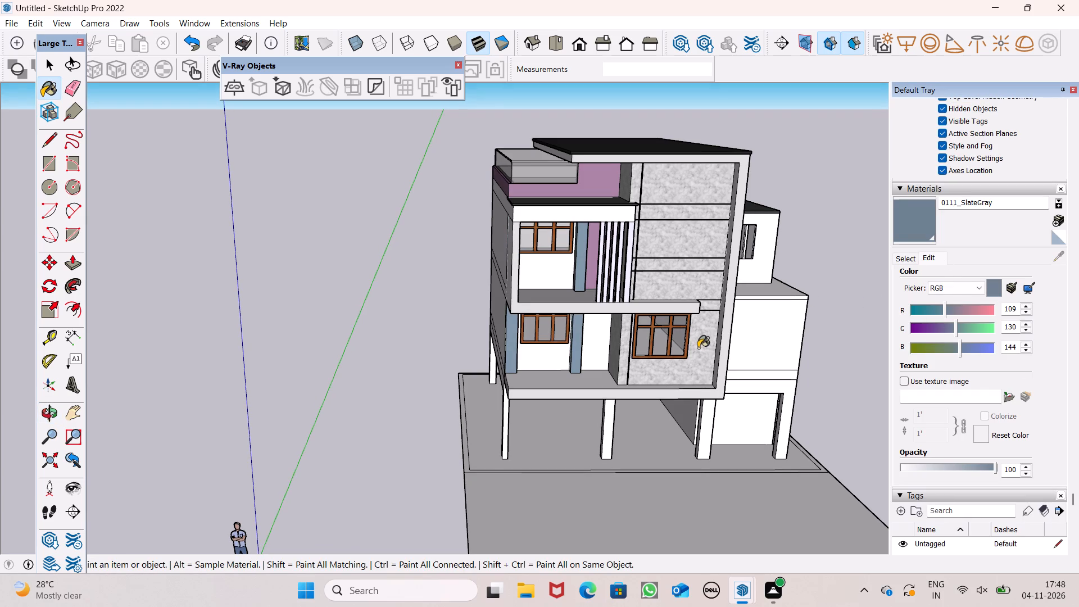
pyautogui.scroll(-3, 596, 338)
pyautogui.moveTo(563, 359); pyautogui.dragTo(534, 244, button='middle')
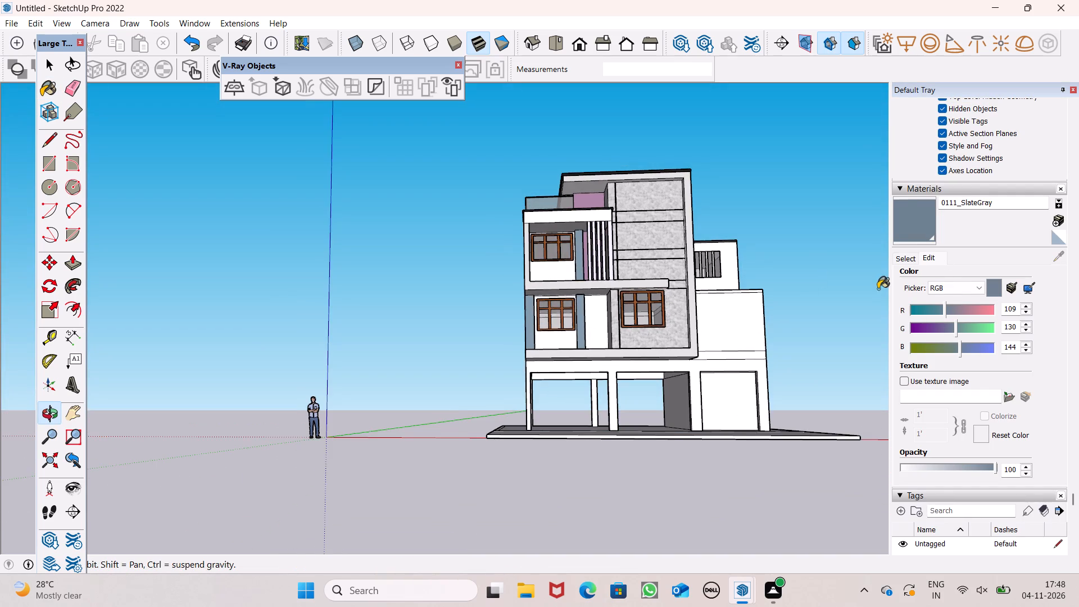
pyautogui.click(950, 303)
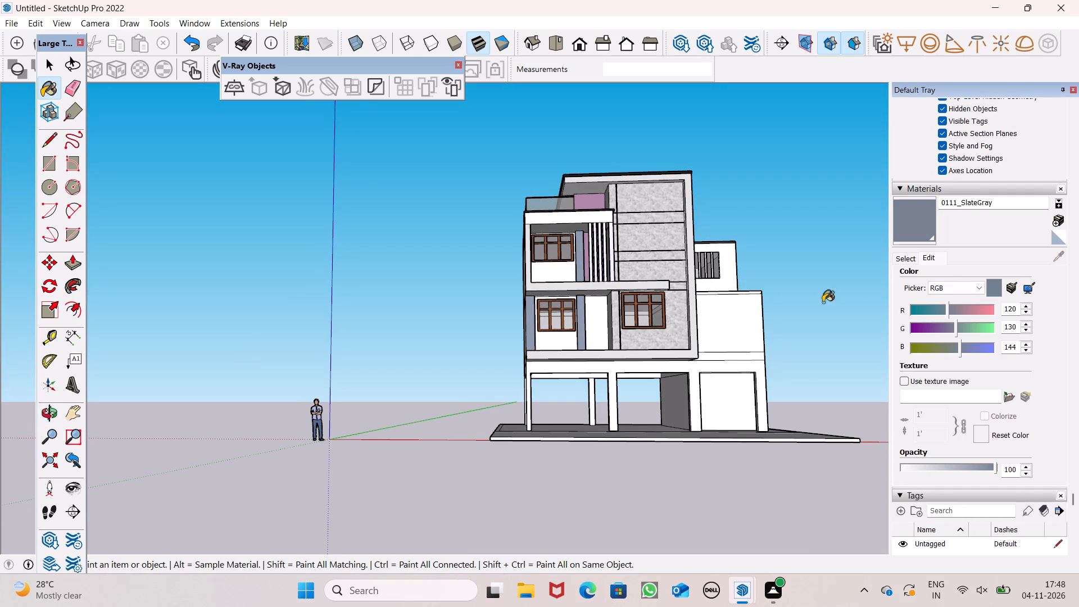
pyautogui.scroll(-1, 682, 303)
pyautogui.moveTo(717, 338); pyautogui.dragTo(707, 386, button='middle')
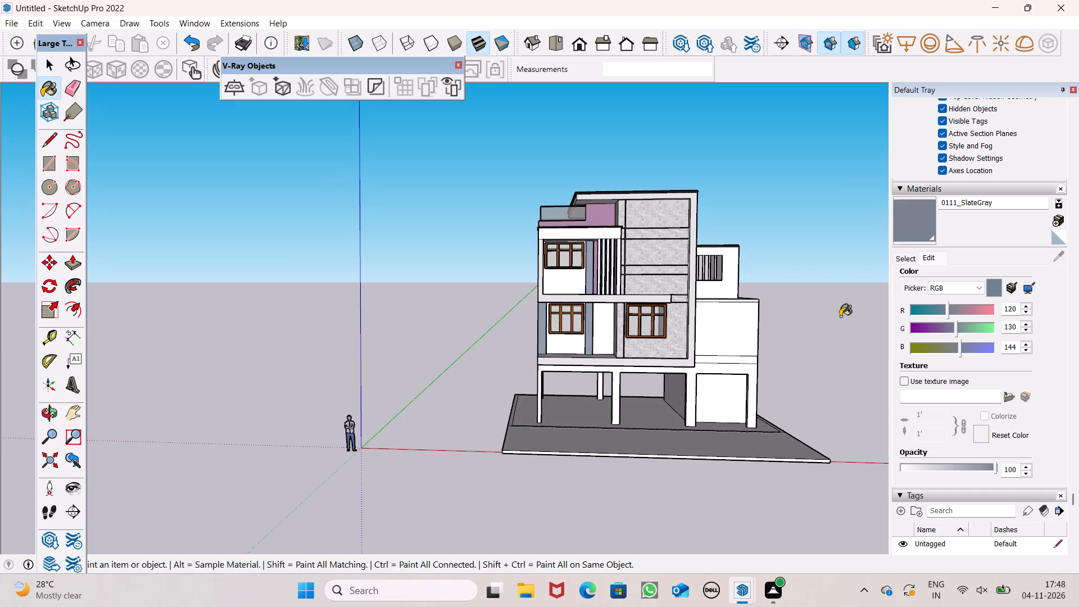
# Paint the window walls behind the upper and lower balconies with Cinder Block from the Brick, Cladding and Siding collection.
pyautogui.click(916, 258)
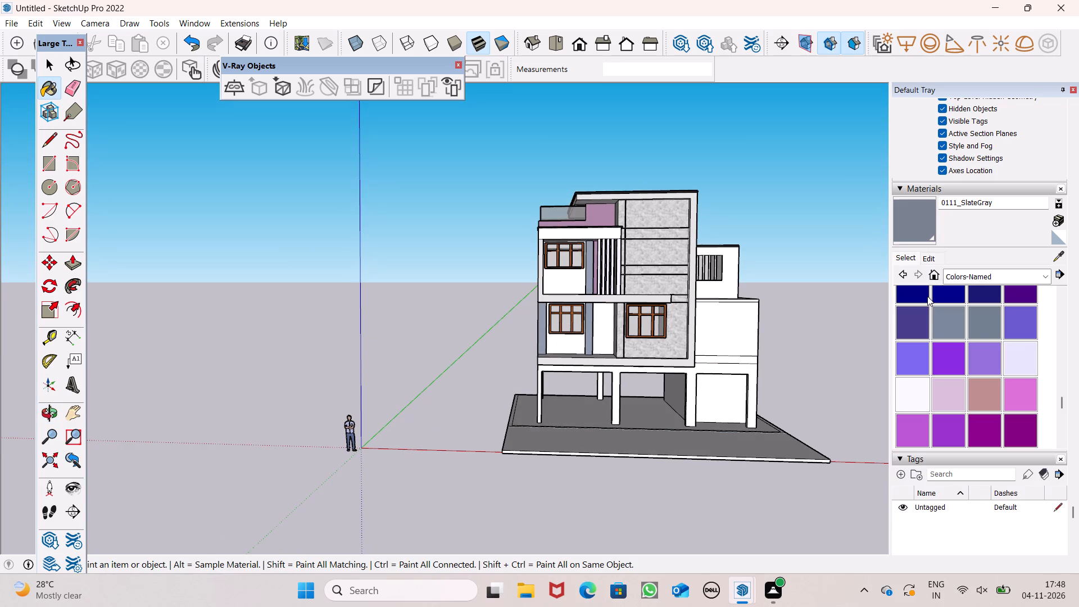
pyautogui.scroll(-1, 943, 359)
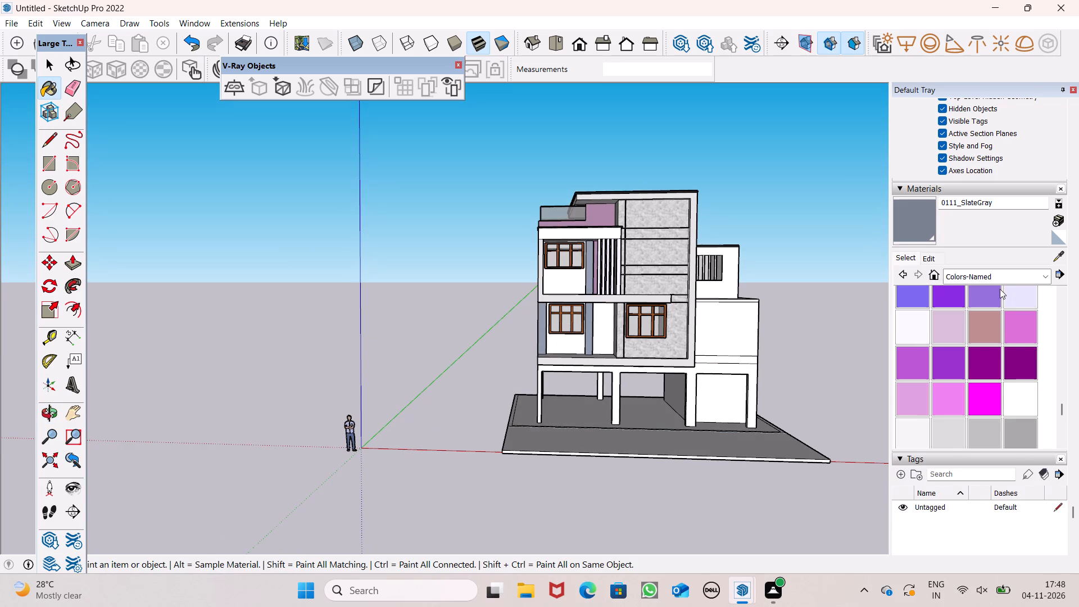
pyautogui.click(1000, 273)
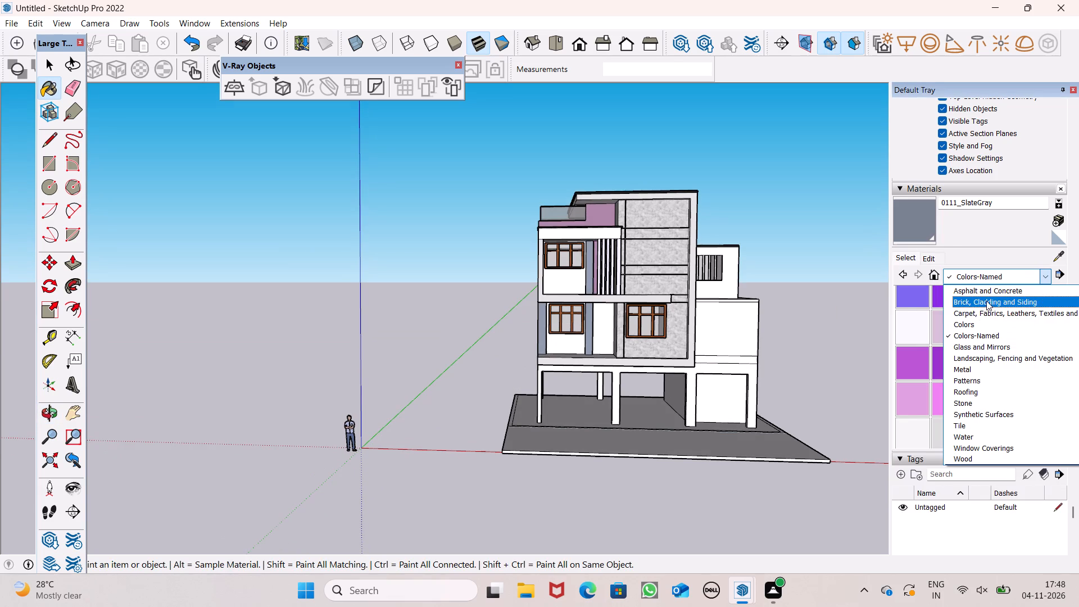
pyautogui.click(986, 300)
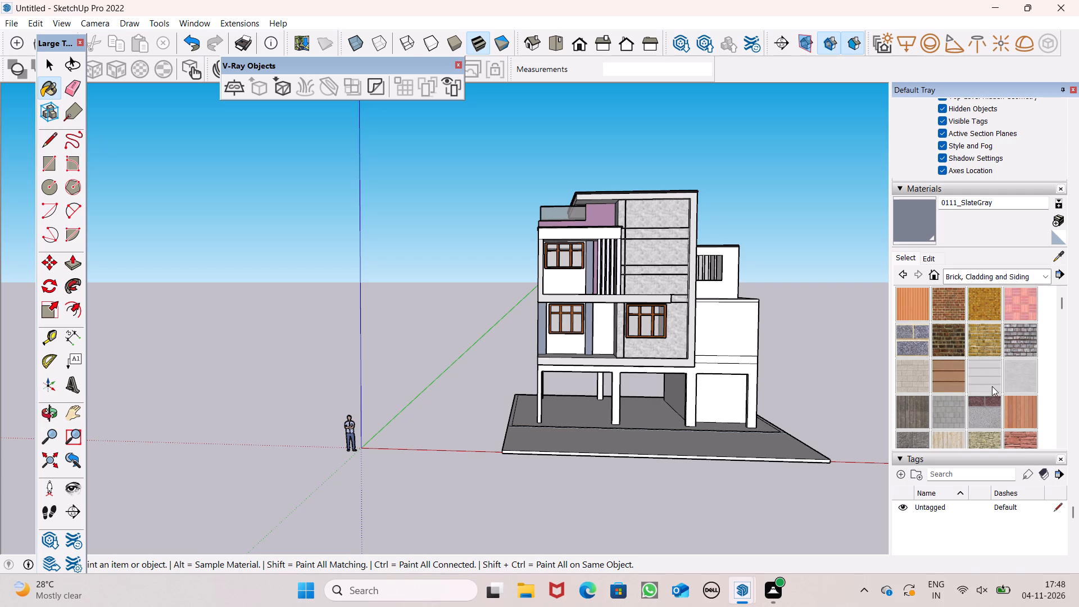
pyautogui.scroll(-1, 989, 377)
pyautogui.click(908, 302)
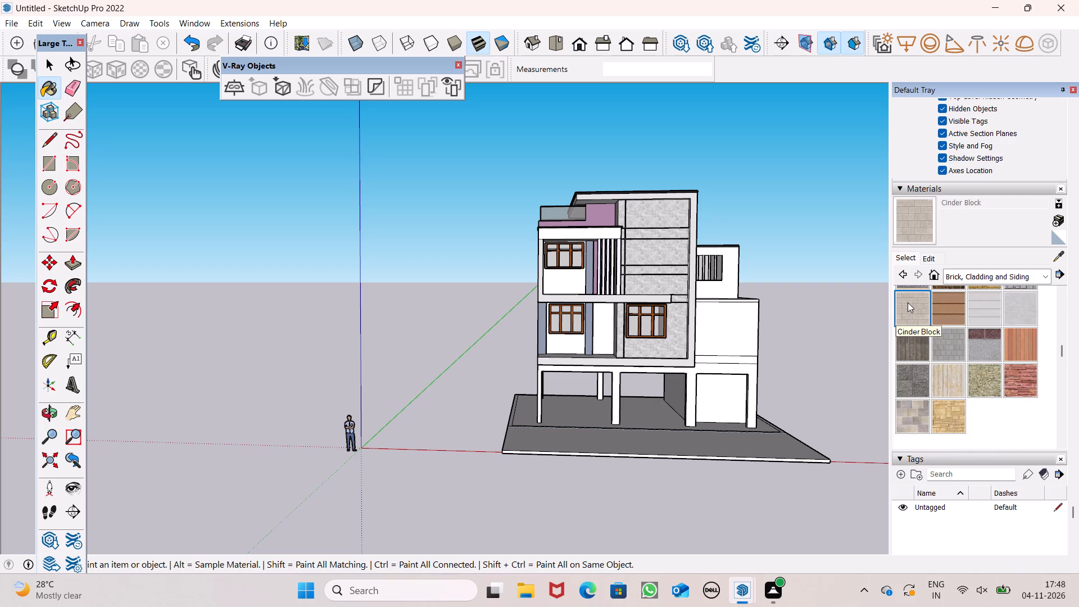
pyautogui.scroll(6, 439, 250)
pyautogui.scroll(-2, 497, 298)
pyautogui.scroll(4, 655, 305)
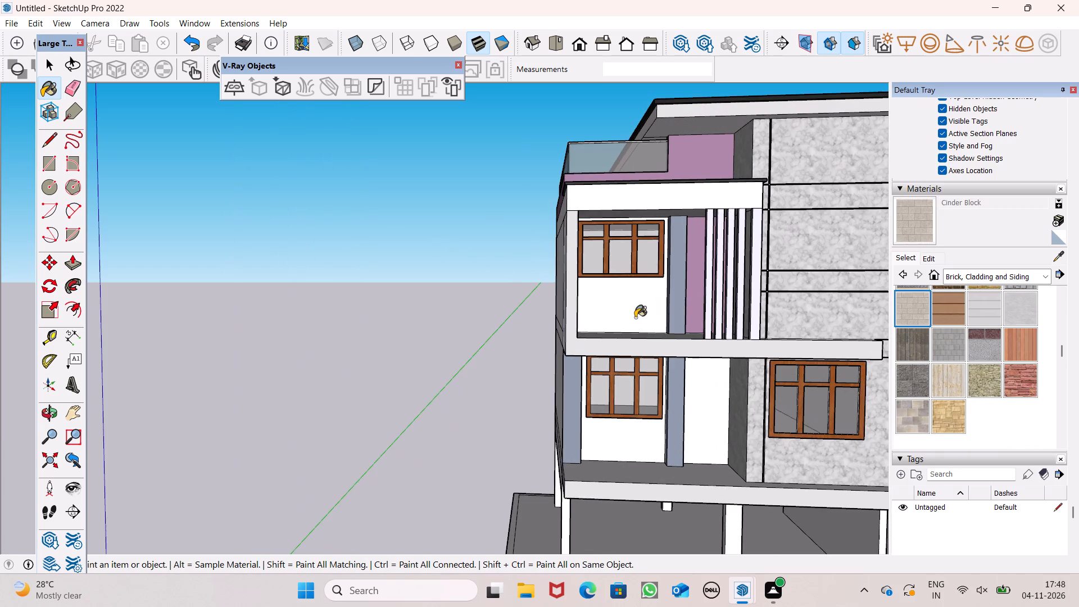
pyautogui.click(631, 314)
pyautogui.scroll(3, 638, 416)
pyautogui.click(635, 462)
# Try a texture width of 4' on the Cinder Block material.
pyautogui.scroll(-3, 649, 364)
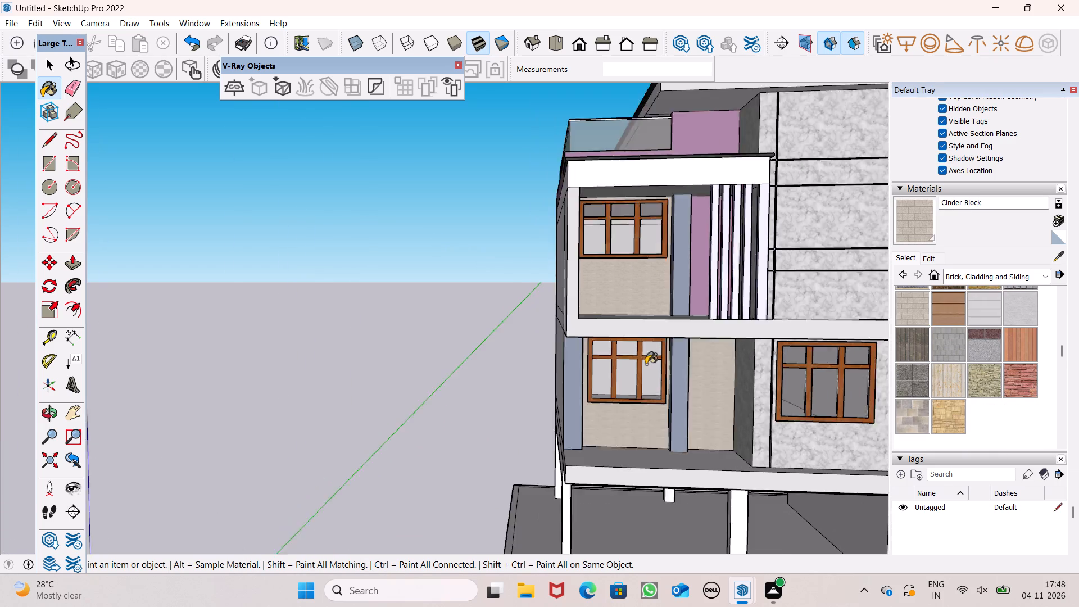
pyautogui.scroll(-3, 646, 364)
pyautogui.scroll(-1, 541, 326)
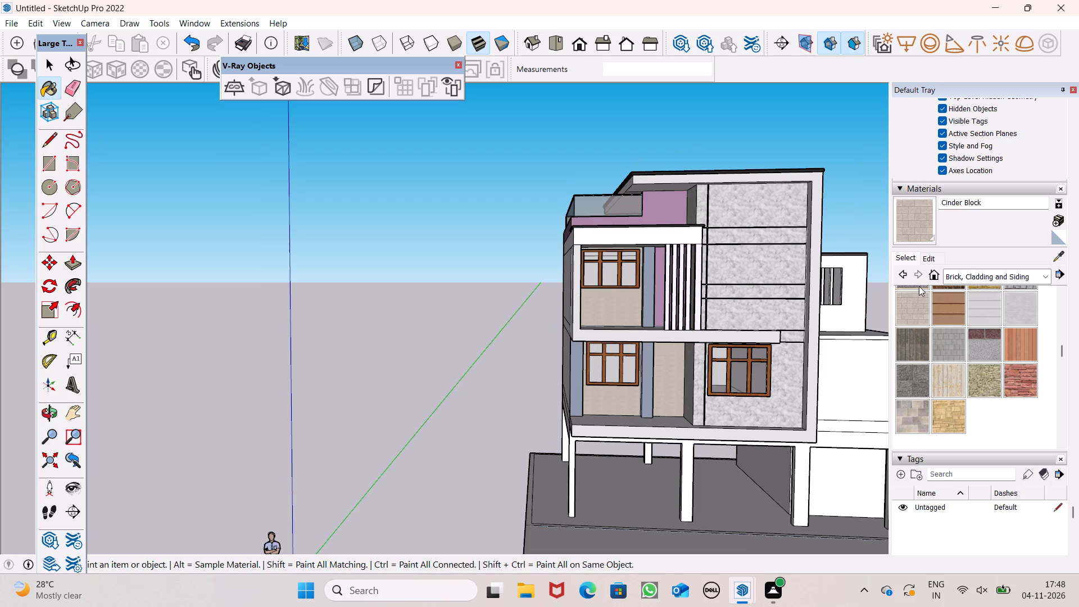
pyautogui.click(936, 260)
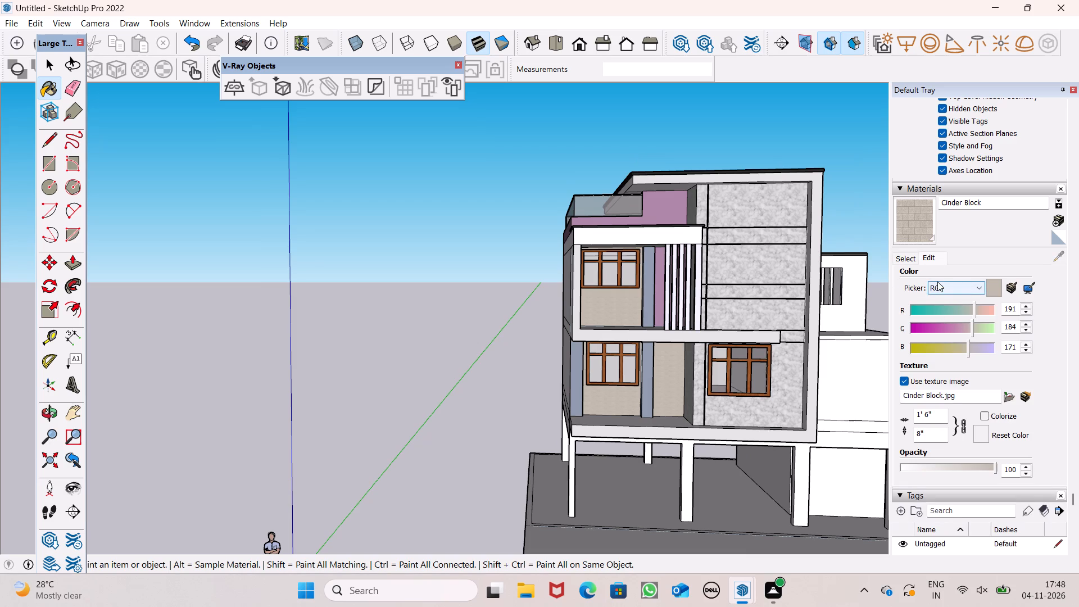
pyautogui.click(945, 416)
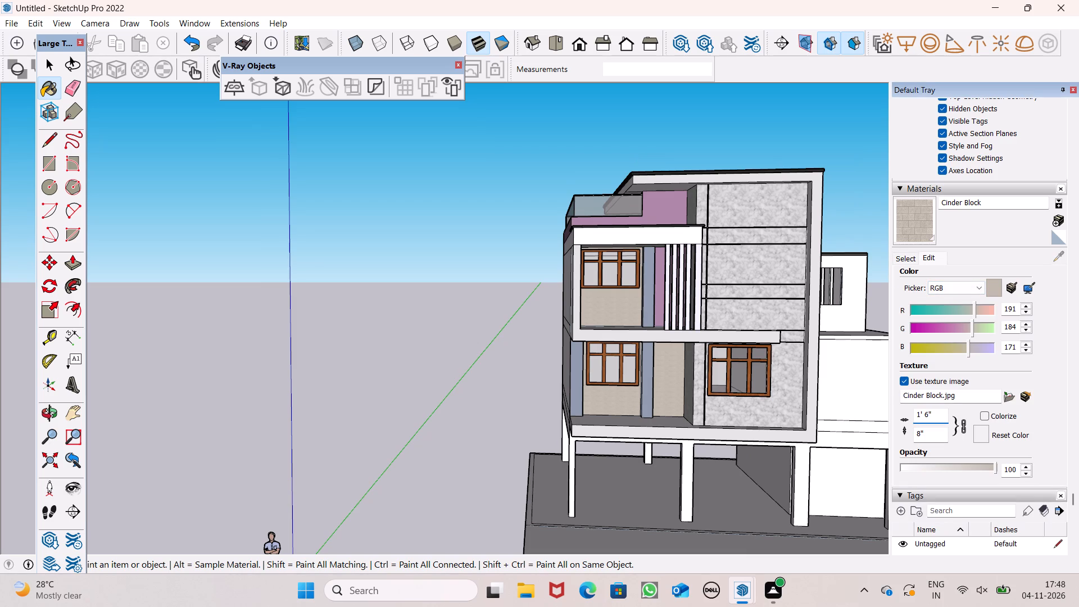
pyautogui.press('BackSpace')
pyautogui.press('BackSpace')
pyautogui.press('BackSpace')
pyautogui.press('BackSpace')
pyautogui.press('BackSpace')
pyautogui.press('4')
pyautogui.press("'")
# Set the Cinder Block material's texture width to 8'.
pyautogui.scroll(5, 914, 397)
pyautogui.scroll(8, 509, 310)
pyautogui.moveTo(622, 398); pyautogui.dragTo(619, 453, button='middle')
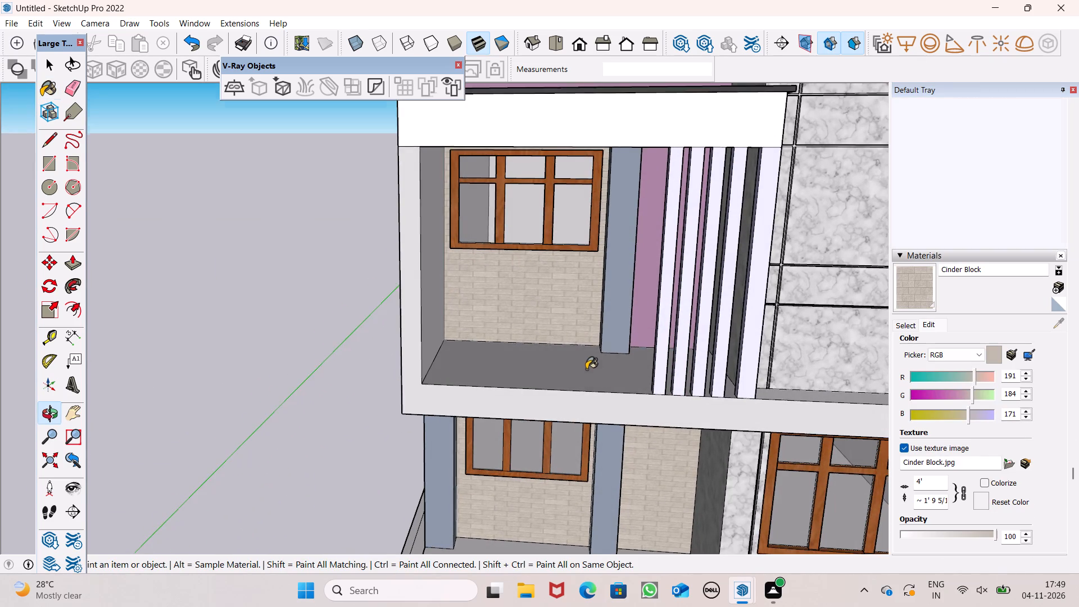
pyautogui.scroll(-4, 560, 267)
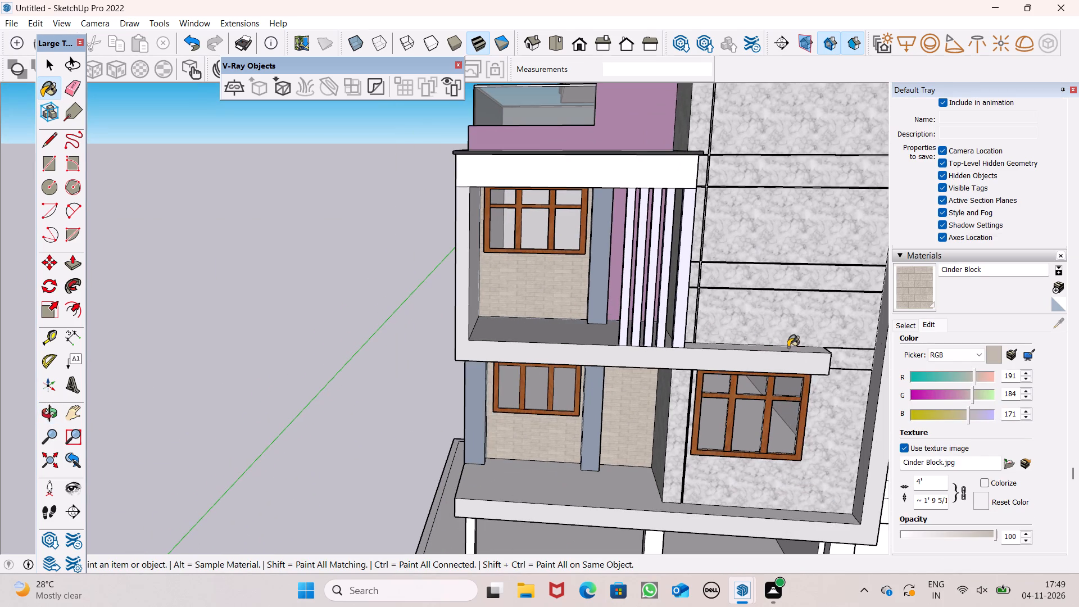
pyautogui.click(931, 482)
pyautogui.press('BackSpace')
pyautogui.press('BackSpace')
pyautogui.press('BackSpace')
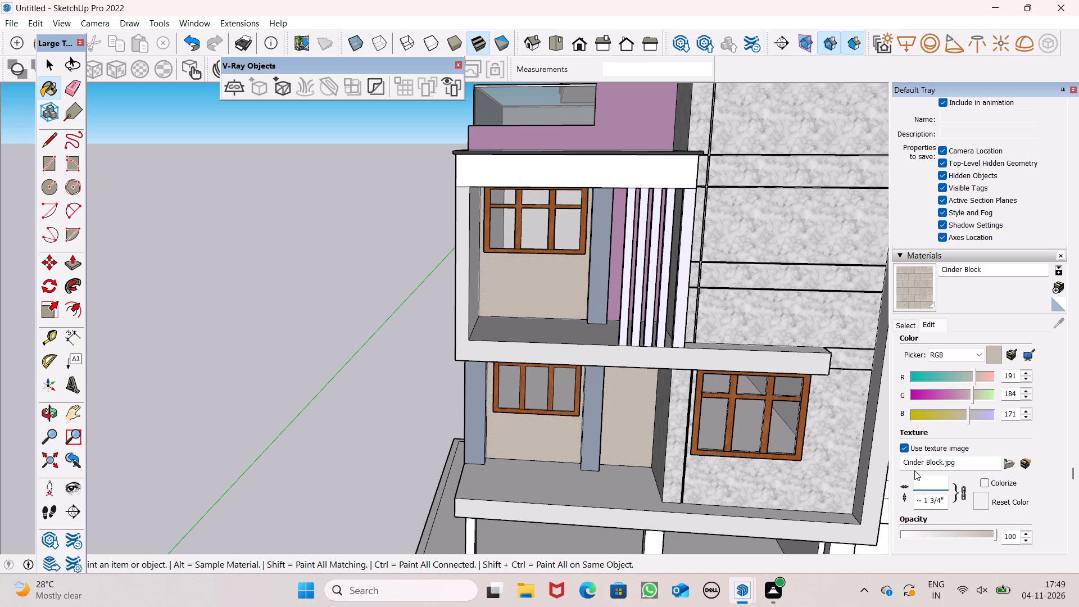
pyautogui.write("8'")
pyautogui.press('Return')
pyautogui.press('space')
# Paint the first-floor wall of the set-back side wing with Concrete Block 8x8 Gray from Brick, Cladding and Siding.
pyautogui.scroll(-5, 786, 344)
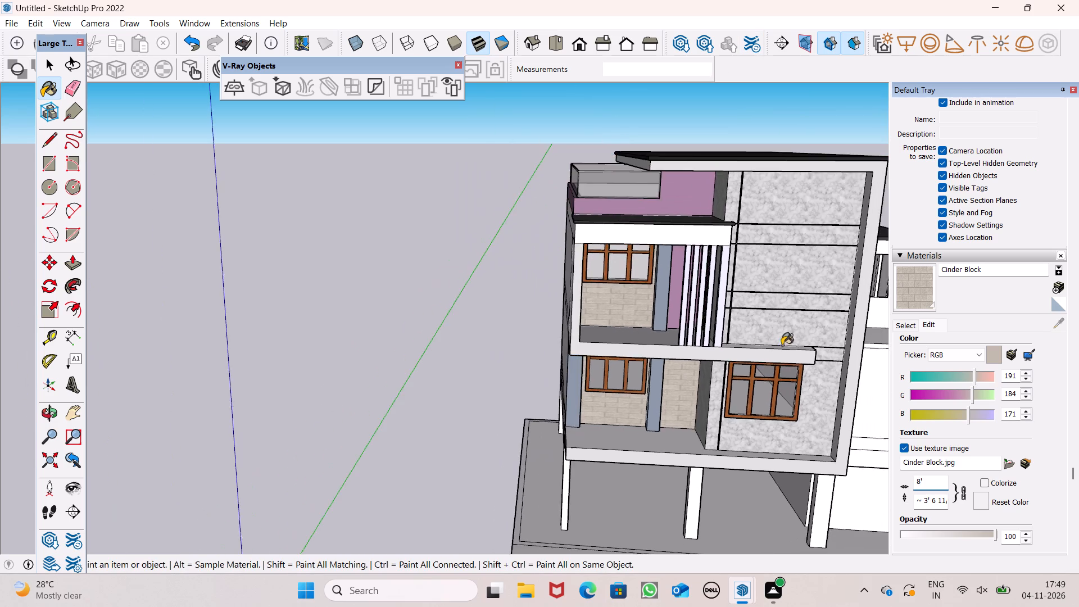
pyautogui.moveTo(733, 301); pyautogui.dragTo(691, 242, button='middle')
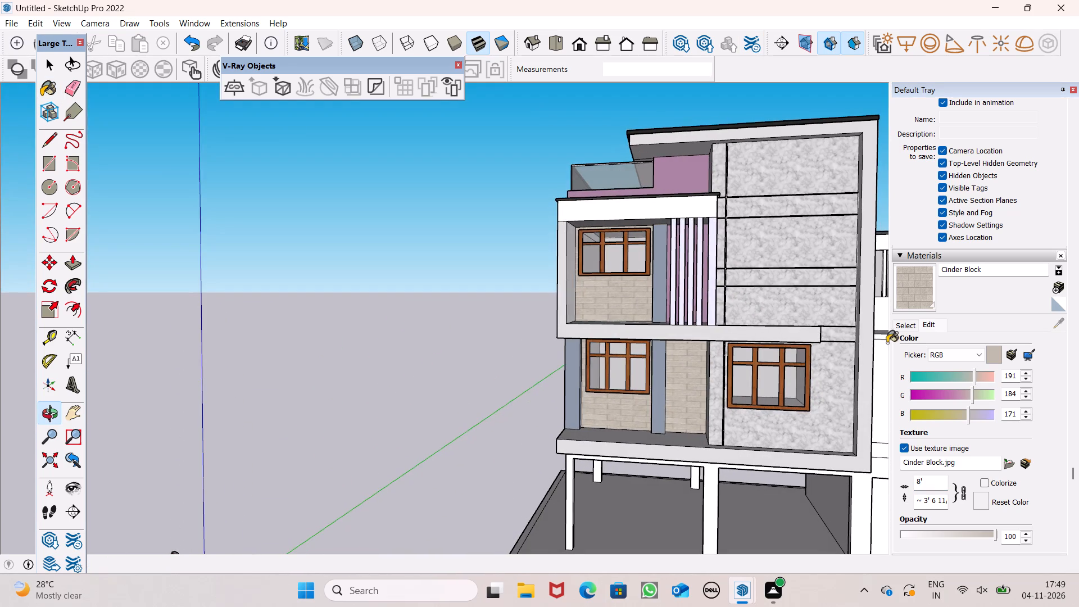
pyautogui.click(899, 322)
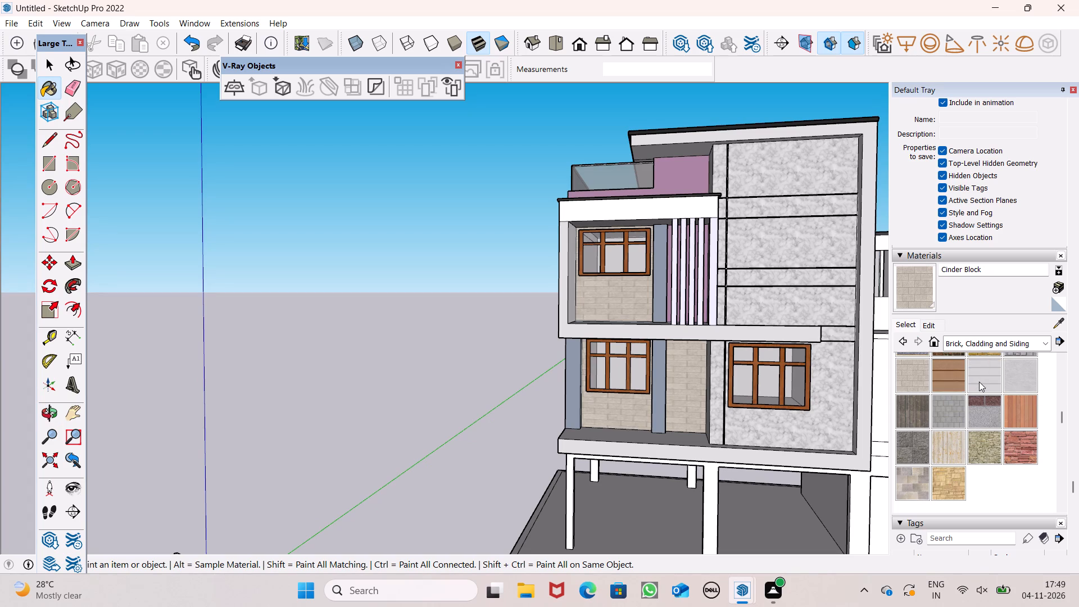
pyautogui.click(947, 408)
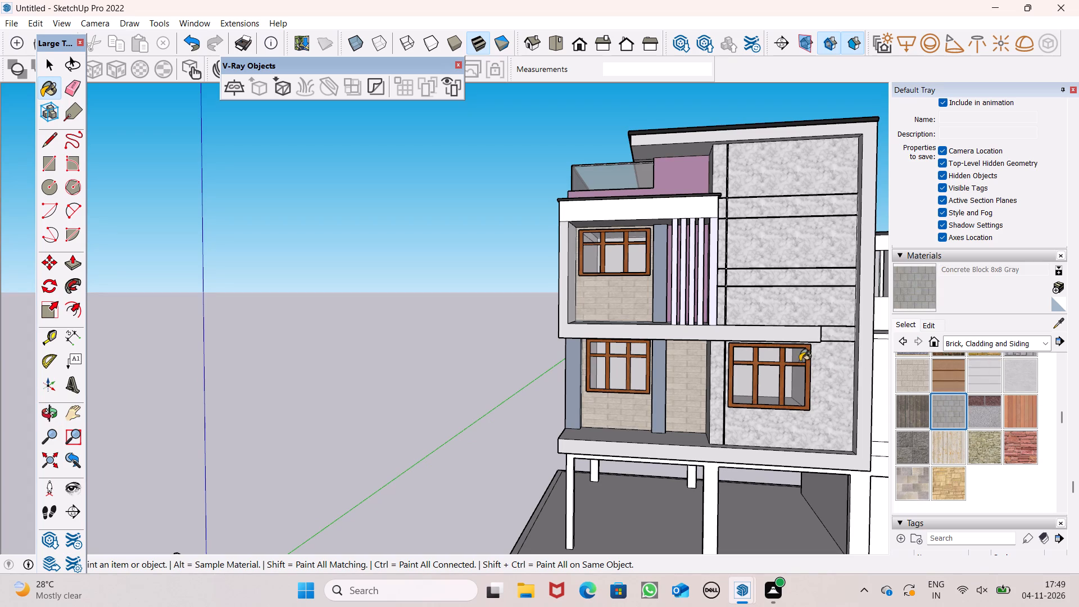
pyautogui.scroll(-4, 671, 369)
pyautogui.scroll(-5, 588, 365)
pyautogui.scroll(3, 733, 334)
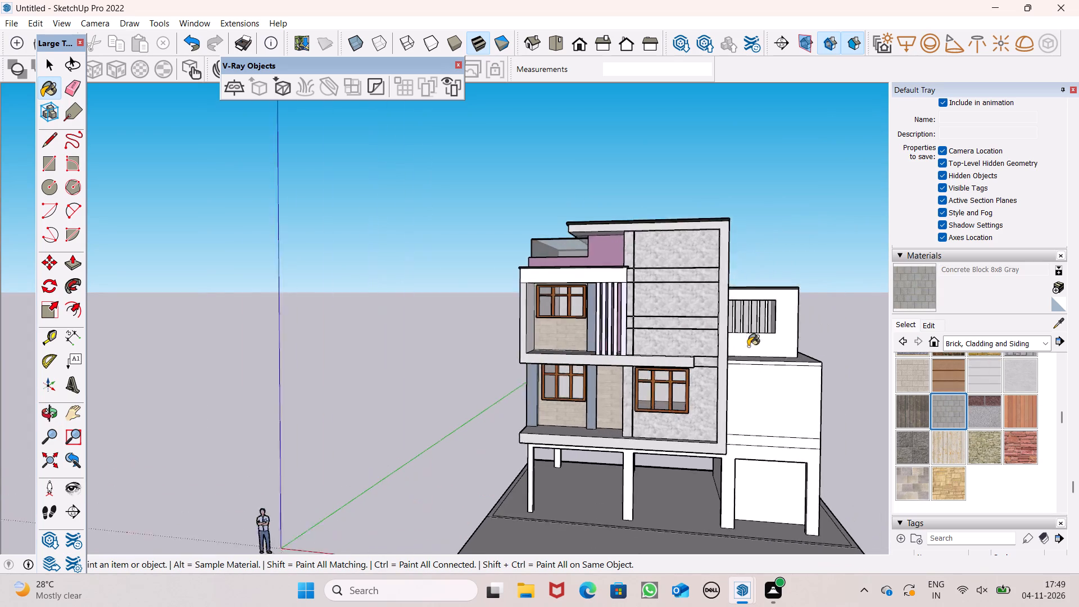
pyautogui.scroll(3, 748, 346)
pyautogui.scroll(-3, 731, 361)
pyautogui.click(755, 418)
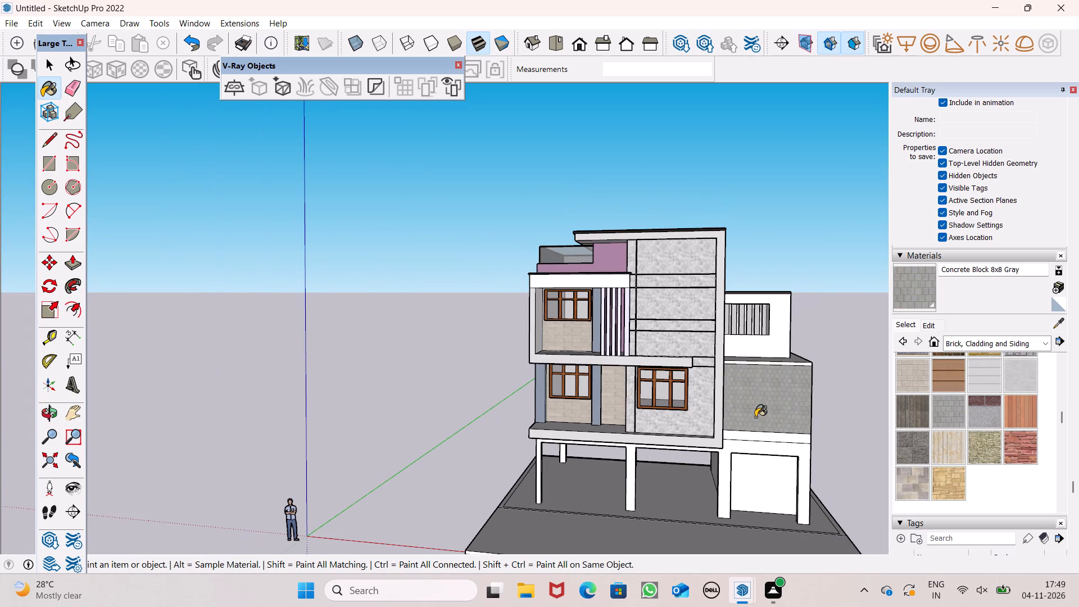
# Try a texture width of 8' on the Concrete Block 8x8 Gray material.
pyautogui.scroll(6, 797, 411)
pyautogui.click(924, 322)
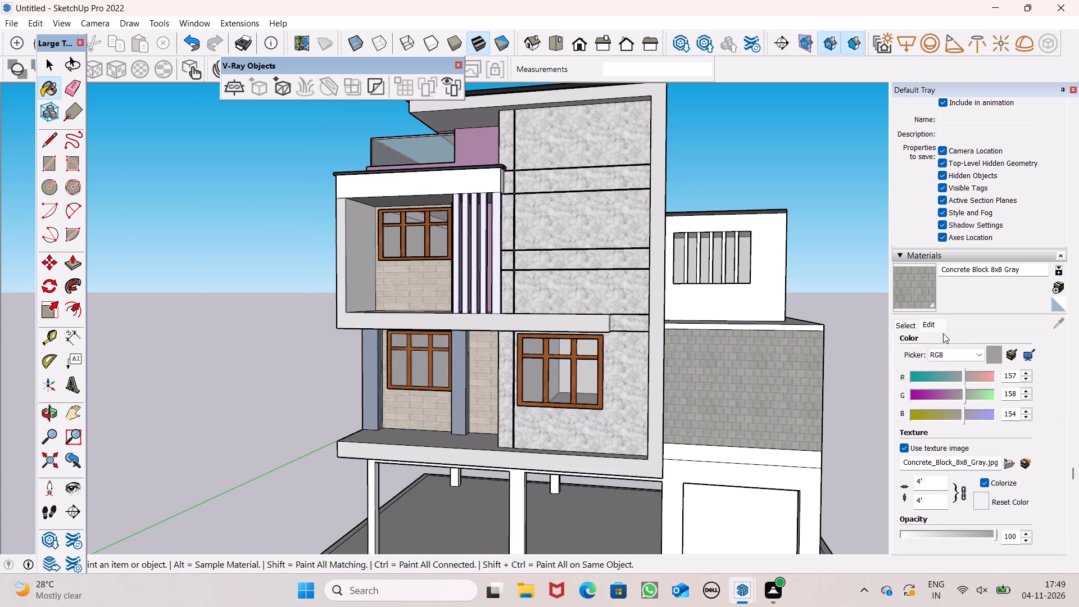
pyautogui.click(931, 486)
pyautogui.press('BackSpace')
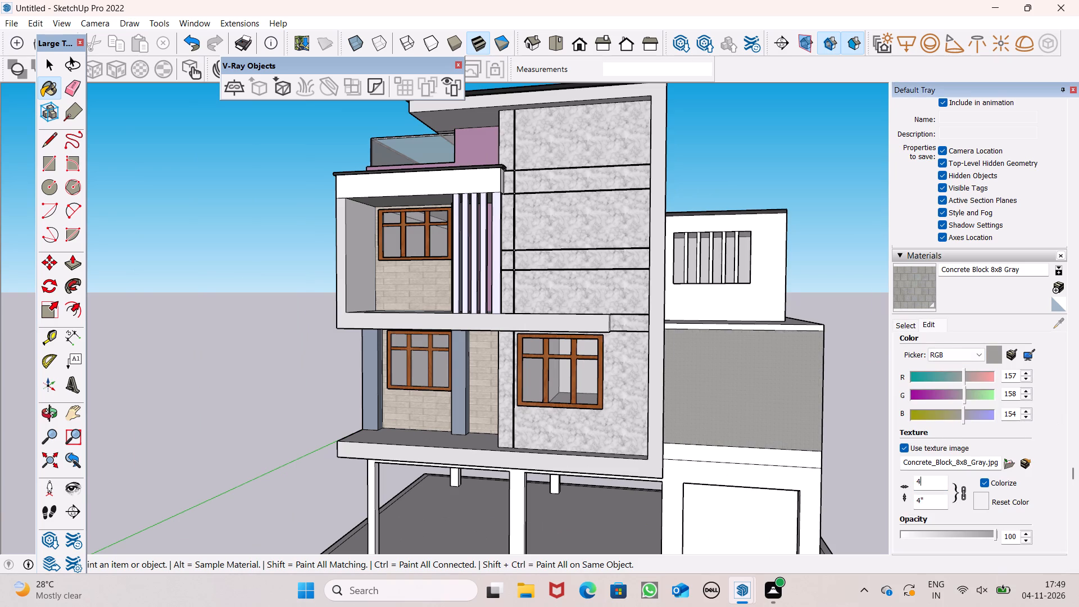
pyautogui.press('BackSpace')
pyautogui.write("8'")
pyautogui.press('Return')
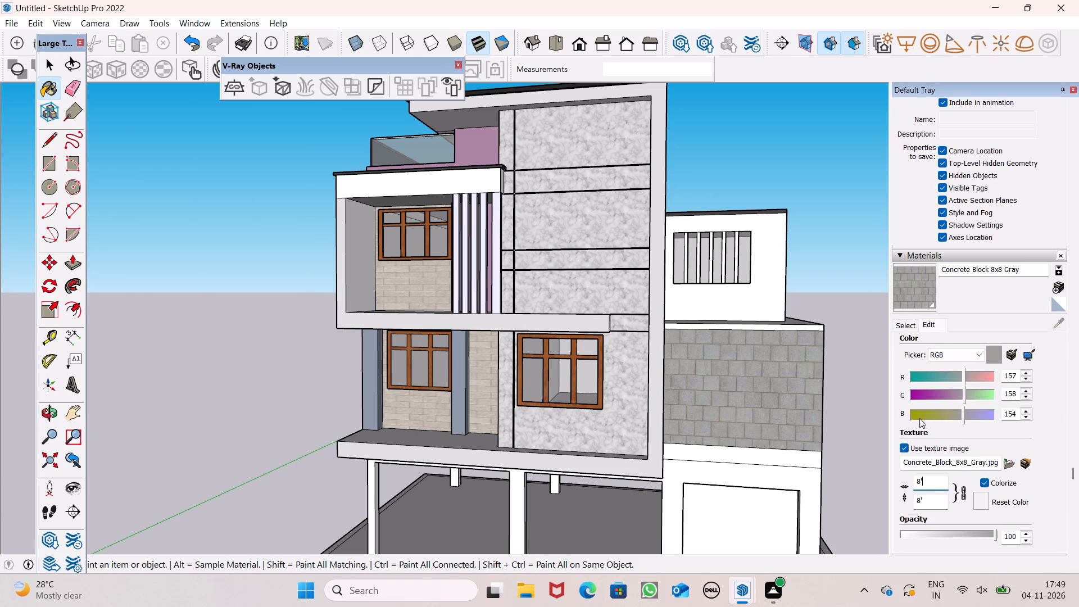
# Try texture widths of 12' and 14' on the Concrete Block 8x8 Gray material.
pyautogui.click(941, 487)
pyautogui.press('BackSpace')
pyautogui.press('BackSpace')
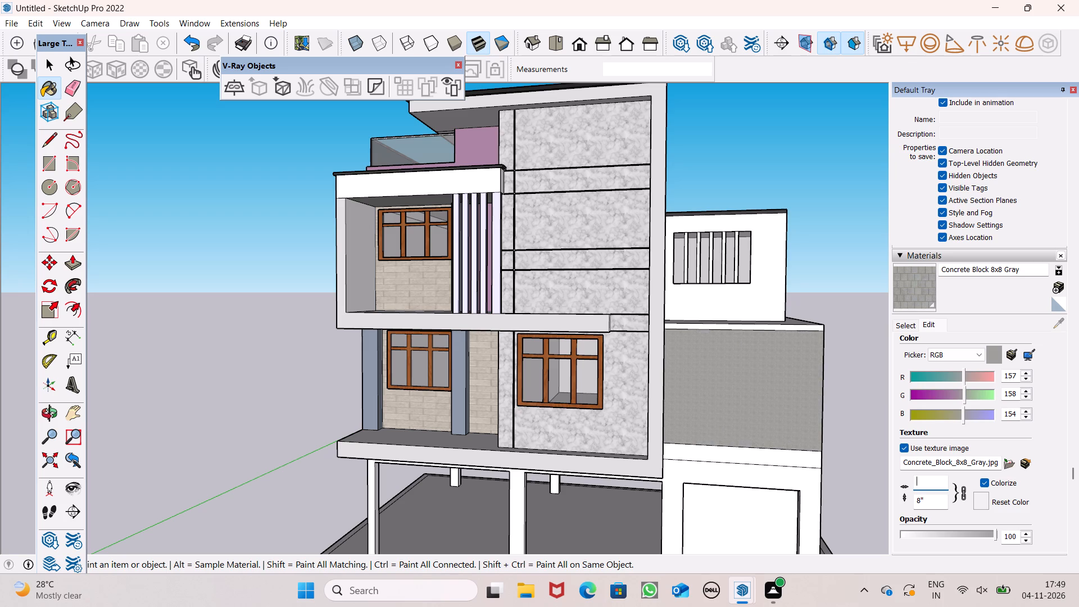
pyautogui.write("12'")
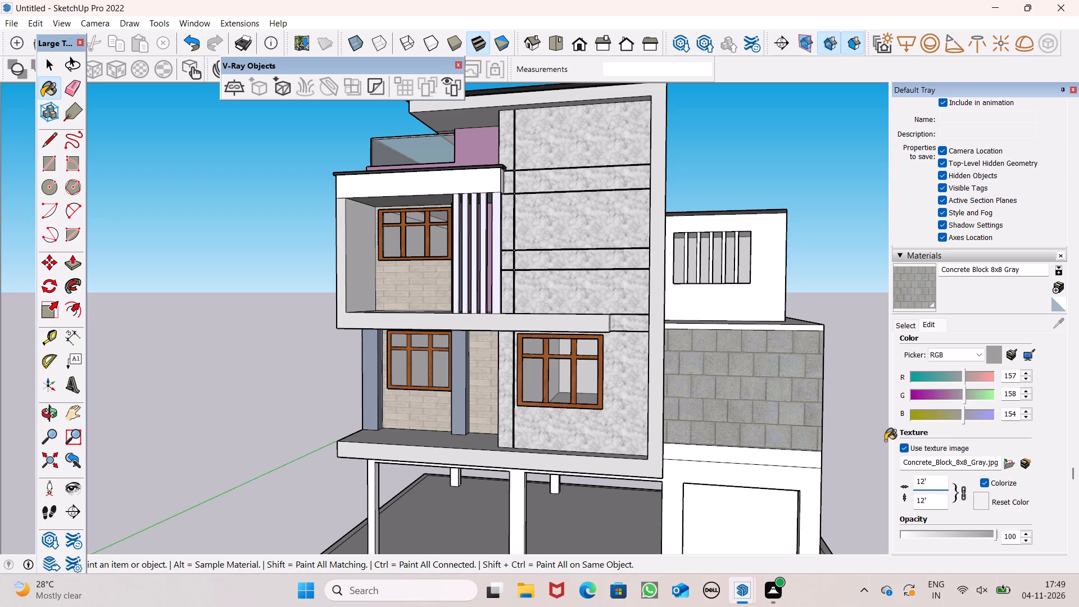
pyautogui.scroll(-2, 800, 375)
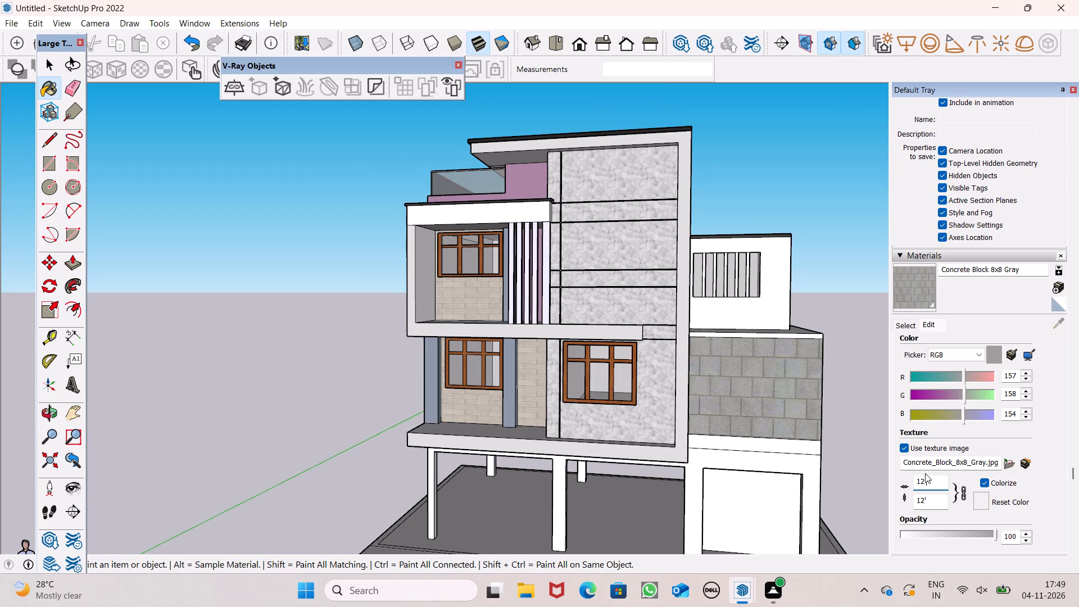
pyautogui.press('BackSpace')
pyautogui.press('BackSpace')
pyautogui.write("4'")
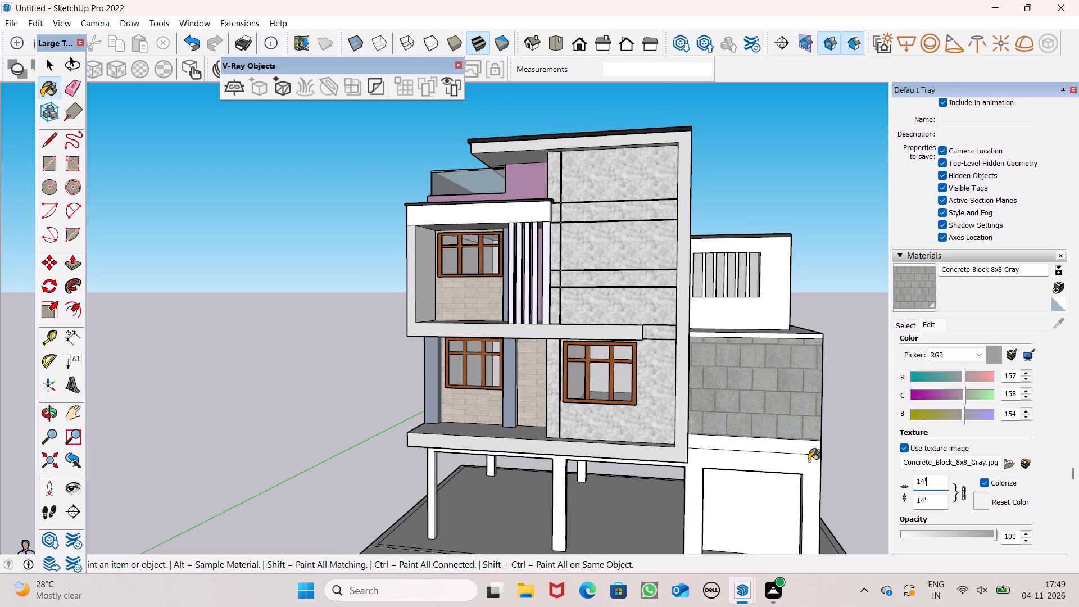
# Set the Concrete Block 8x8 Gray material's texture width to 18'.
pyautogui.press('BackSpace')
pyautogui.press('BackSpace')
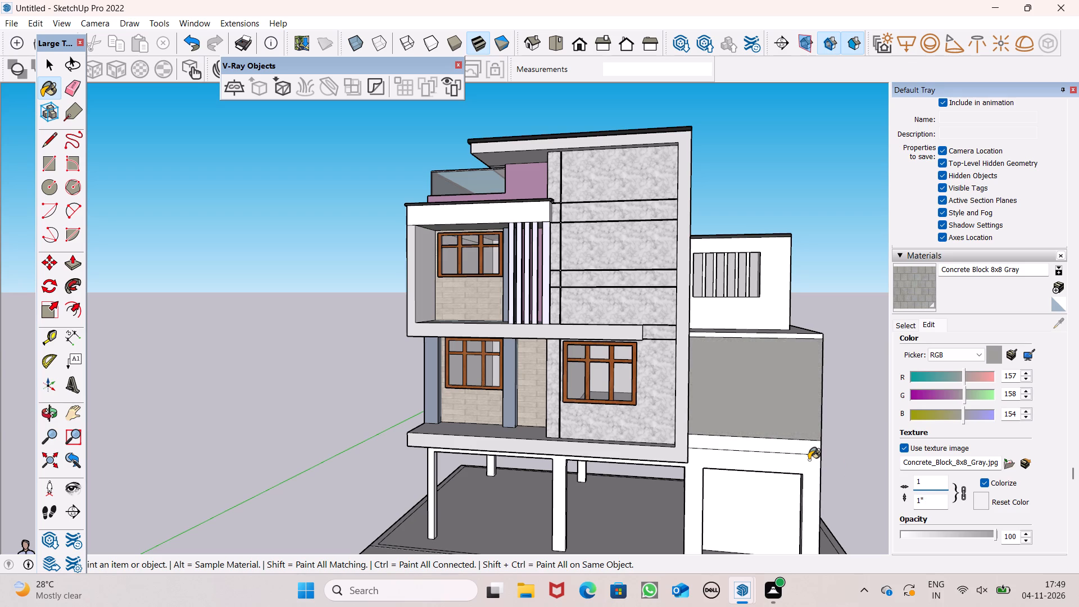
pyautogui.press('8')
pyautogui.press("'")
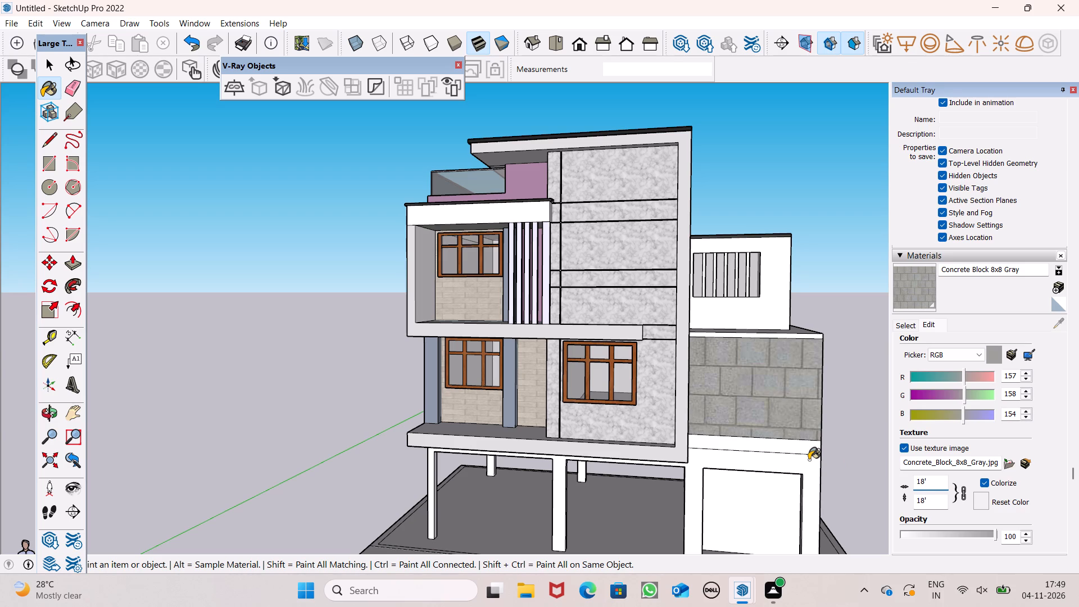
pyautogui.press('space')
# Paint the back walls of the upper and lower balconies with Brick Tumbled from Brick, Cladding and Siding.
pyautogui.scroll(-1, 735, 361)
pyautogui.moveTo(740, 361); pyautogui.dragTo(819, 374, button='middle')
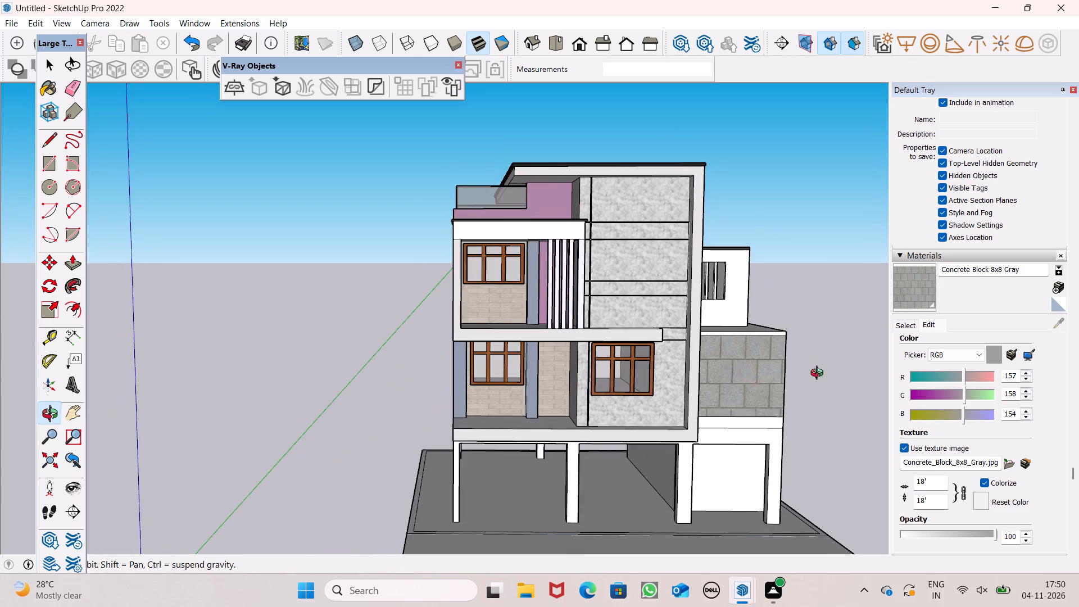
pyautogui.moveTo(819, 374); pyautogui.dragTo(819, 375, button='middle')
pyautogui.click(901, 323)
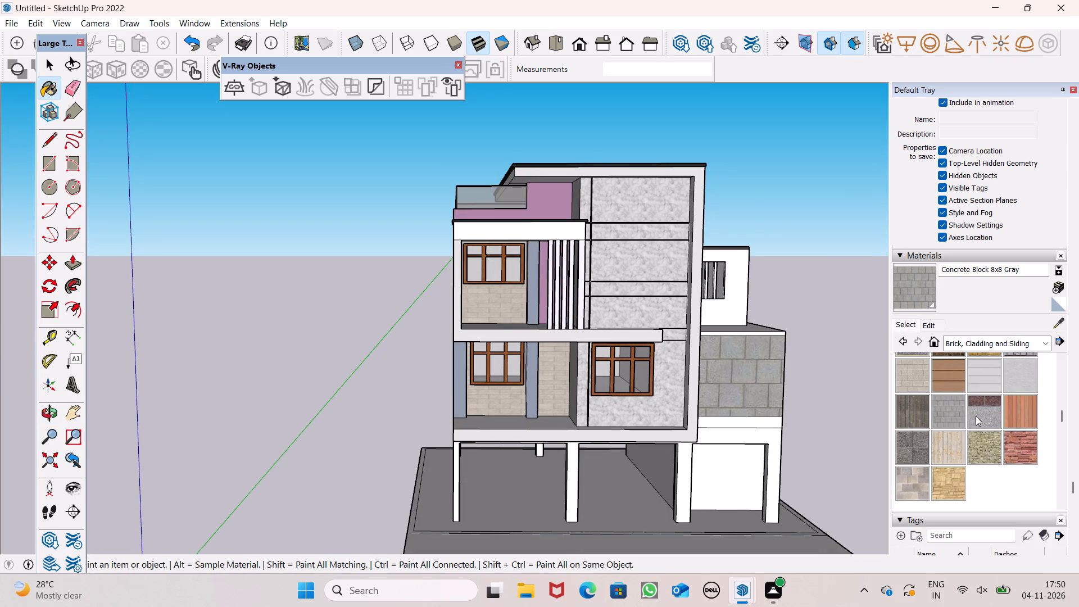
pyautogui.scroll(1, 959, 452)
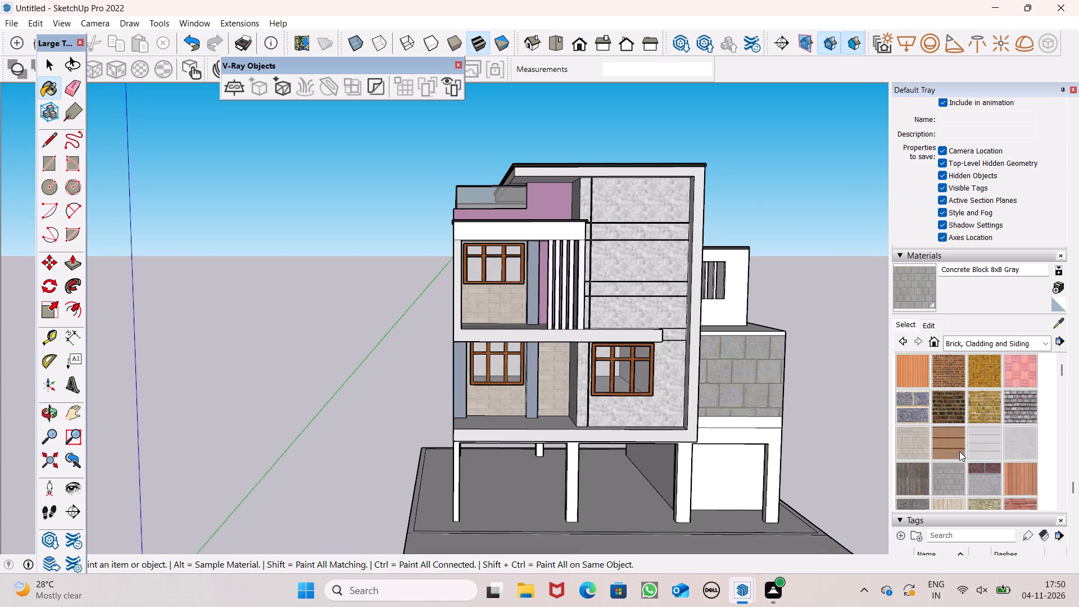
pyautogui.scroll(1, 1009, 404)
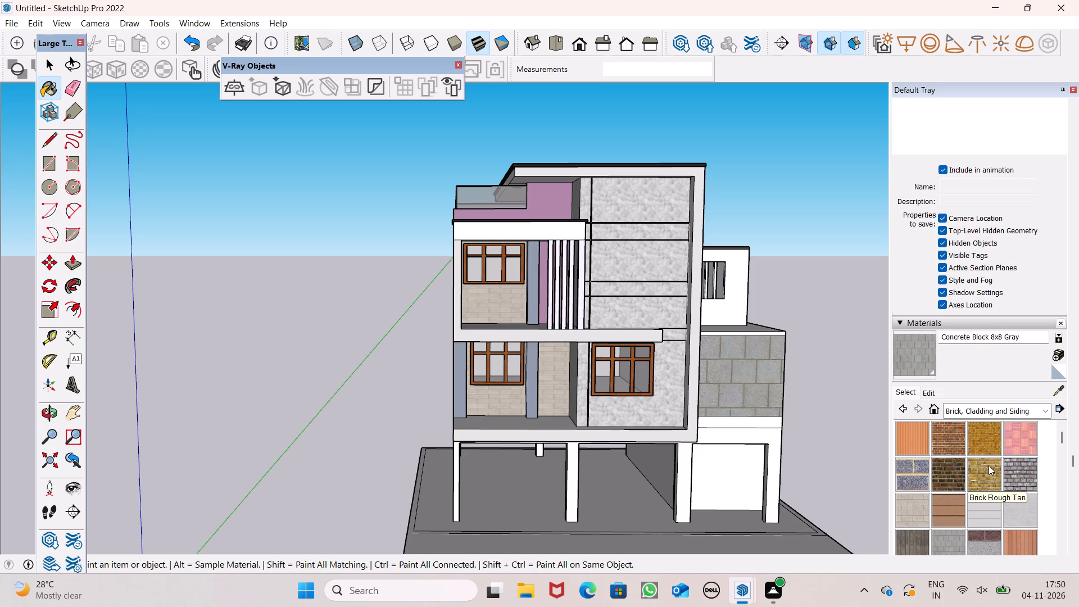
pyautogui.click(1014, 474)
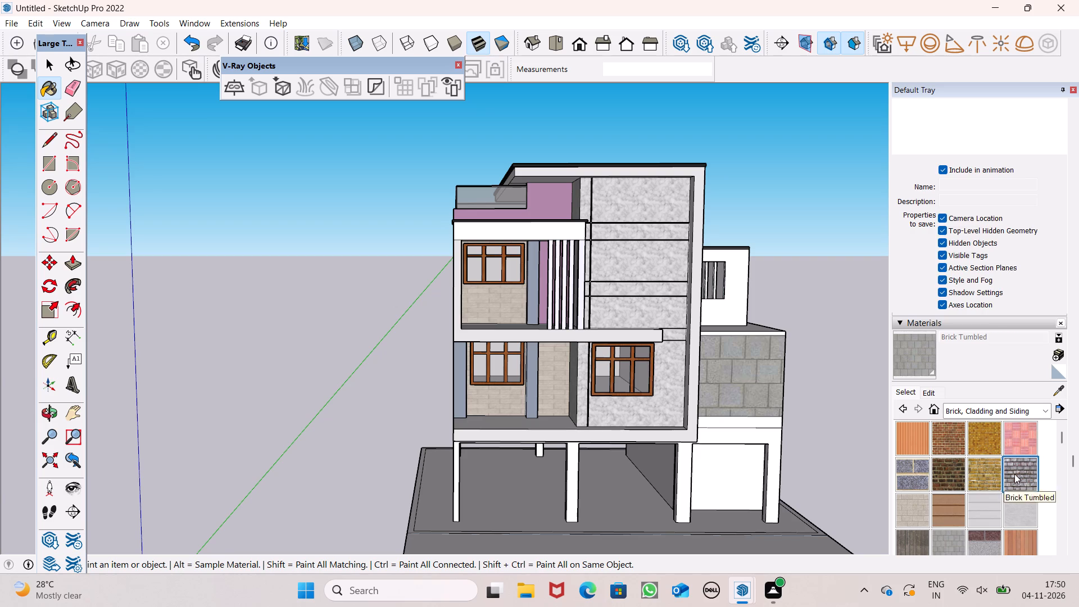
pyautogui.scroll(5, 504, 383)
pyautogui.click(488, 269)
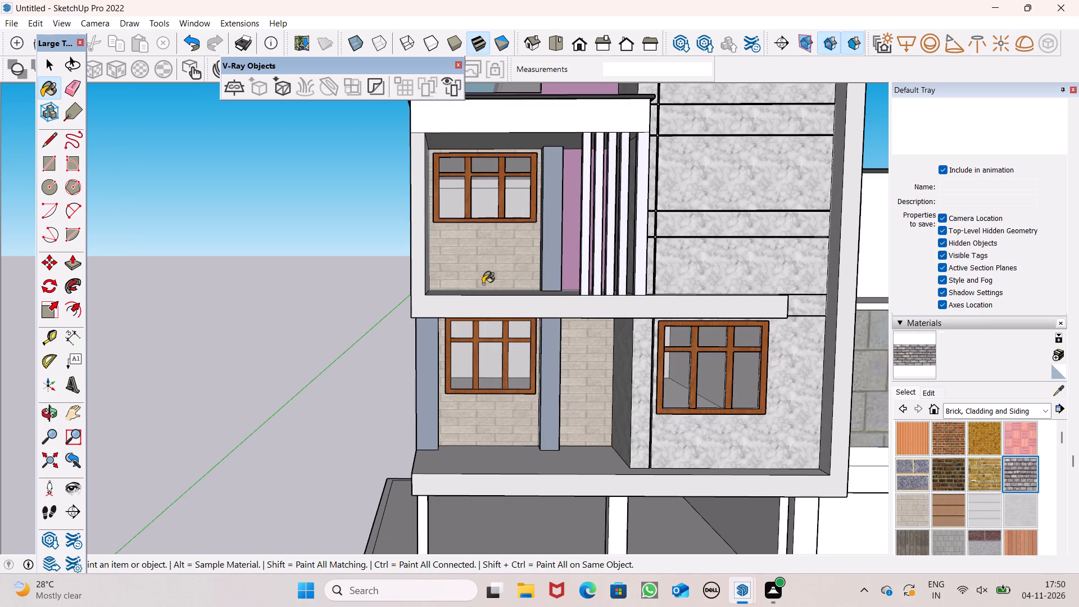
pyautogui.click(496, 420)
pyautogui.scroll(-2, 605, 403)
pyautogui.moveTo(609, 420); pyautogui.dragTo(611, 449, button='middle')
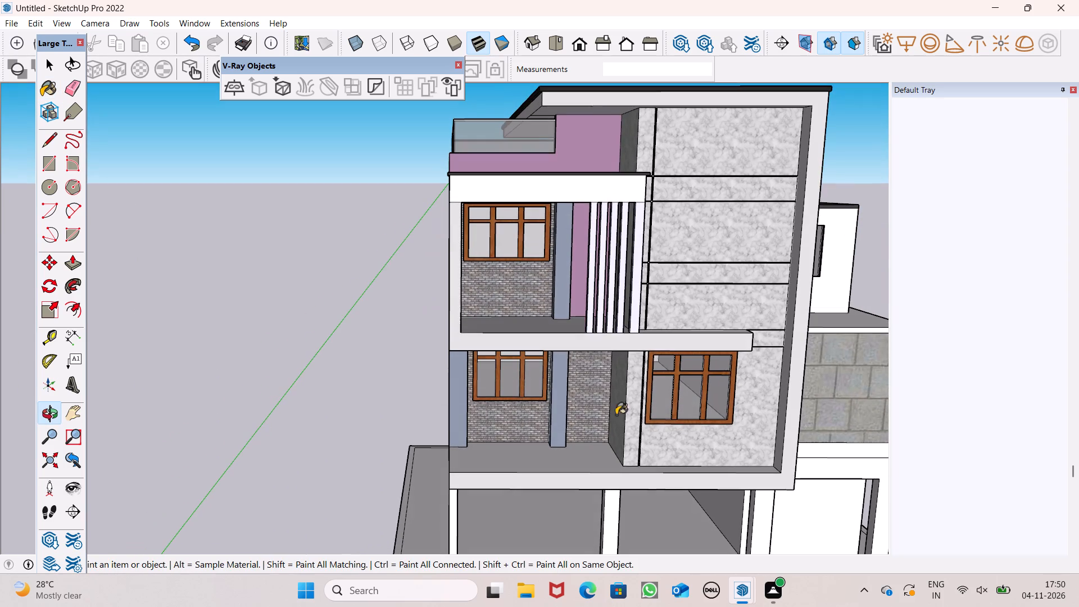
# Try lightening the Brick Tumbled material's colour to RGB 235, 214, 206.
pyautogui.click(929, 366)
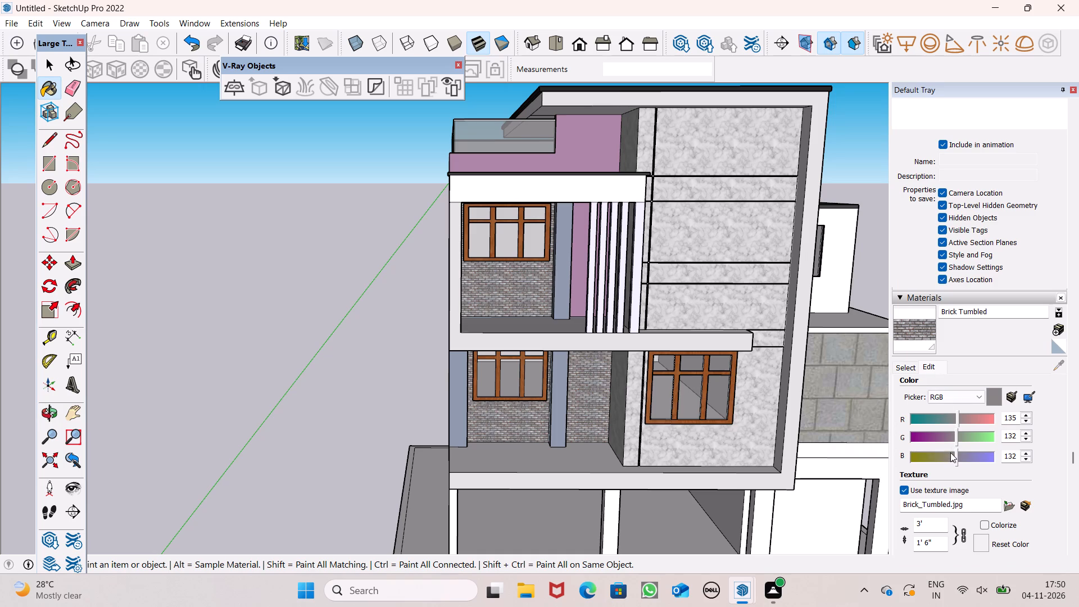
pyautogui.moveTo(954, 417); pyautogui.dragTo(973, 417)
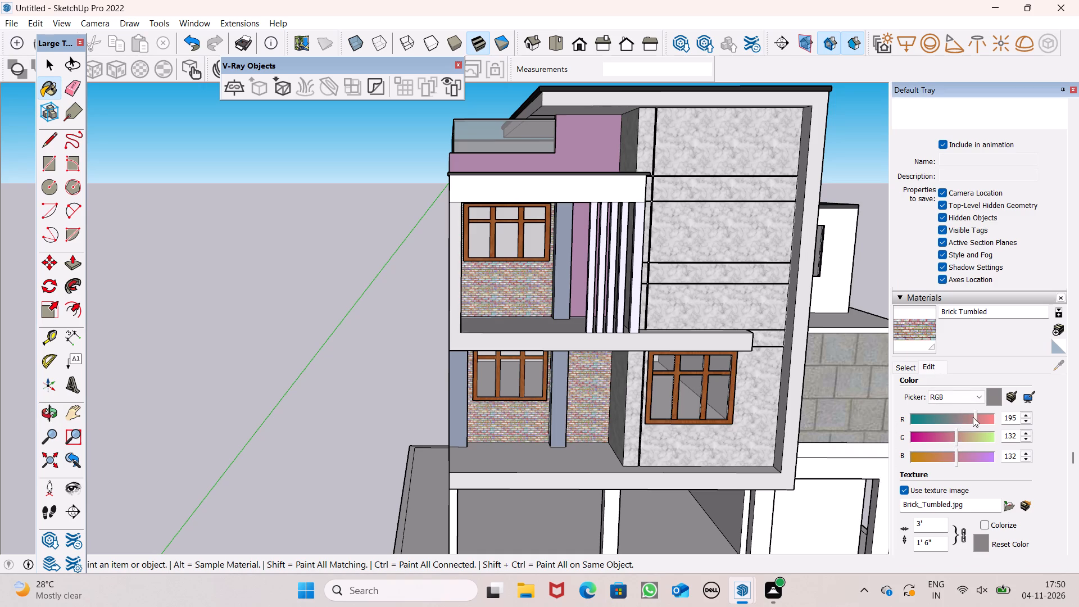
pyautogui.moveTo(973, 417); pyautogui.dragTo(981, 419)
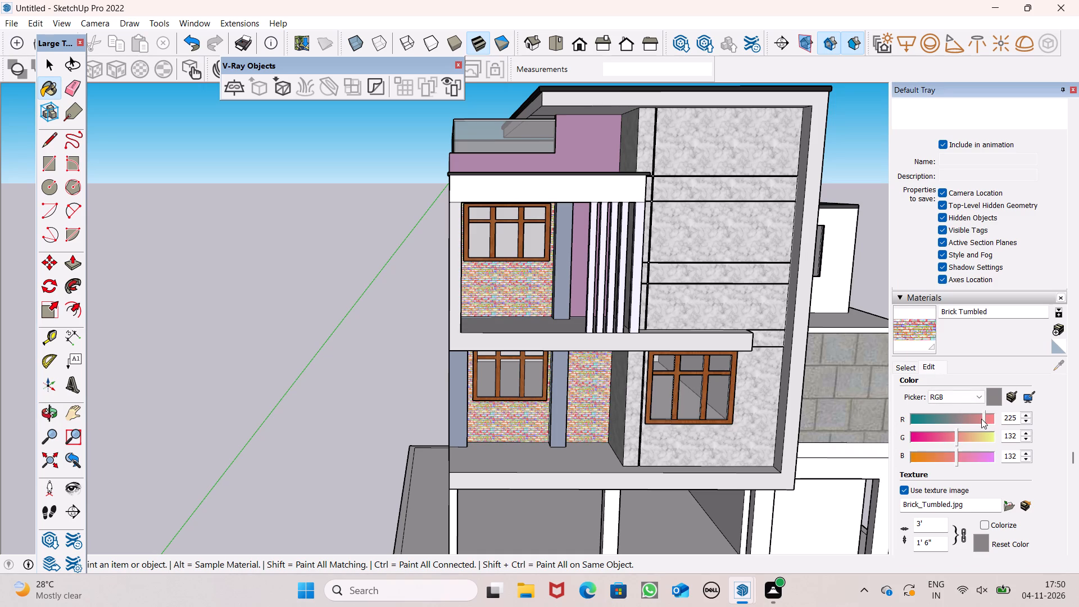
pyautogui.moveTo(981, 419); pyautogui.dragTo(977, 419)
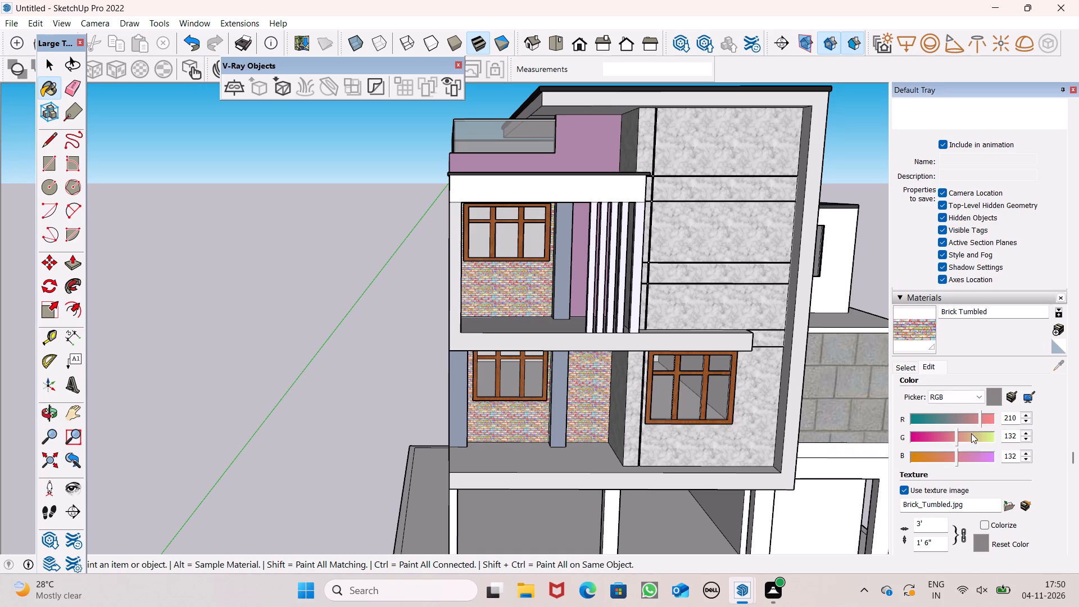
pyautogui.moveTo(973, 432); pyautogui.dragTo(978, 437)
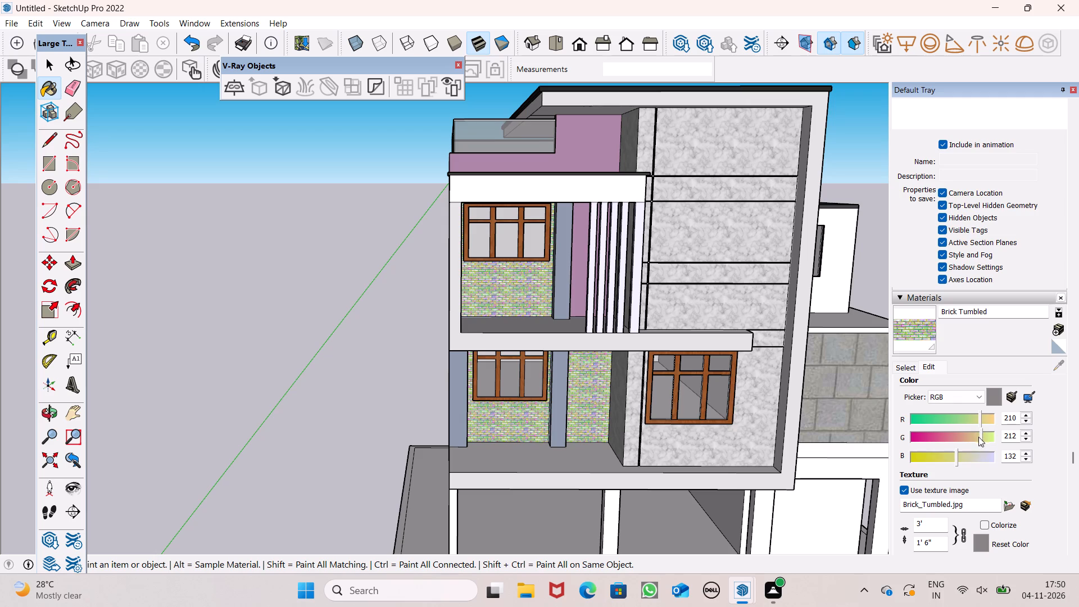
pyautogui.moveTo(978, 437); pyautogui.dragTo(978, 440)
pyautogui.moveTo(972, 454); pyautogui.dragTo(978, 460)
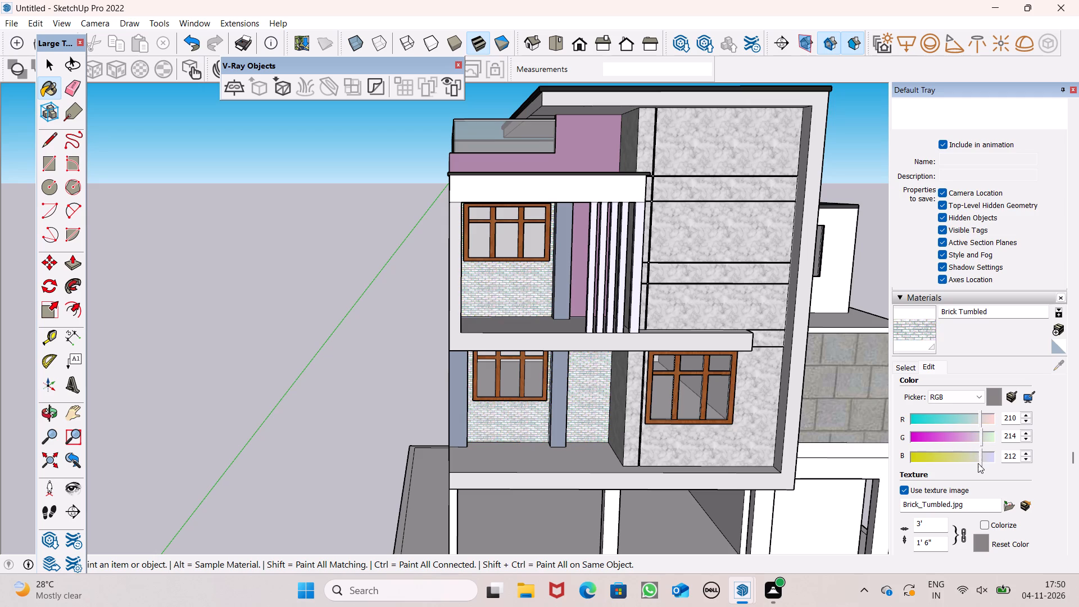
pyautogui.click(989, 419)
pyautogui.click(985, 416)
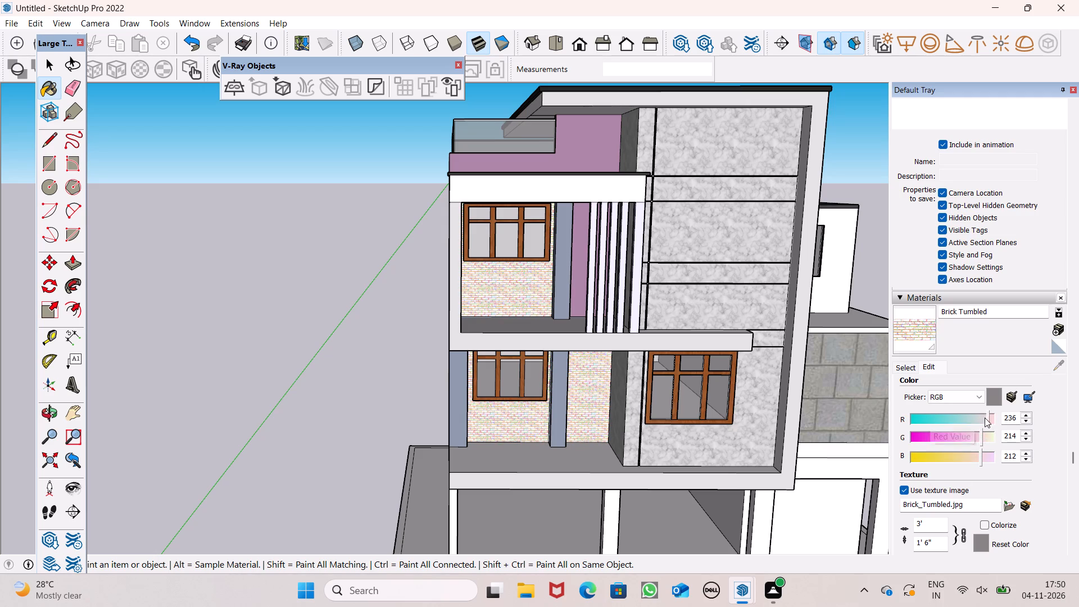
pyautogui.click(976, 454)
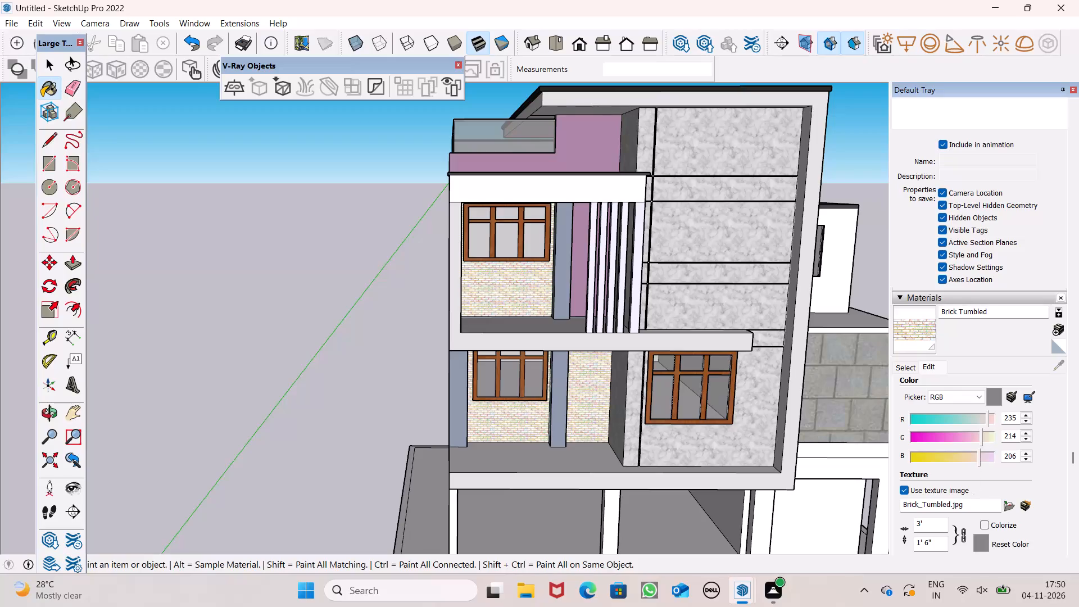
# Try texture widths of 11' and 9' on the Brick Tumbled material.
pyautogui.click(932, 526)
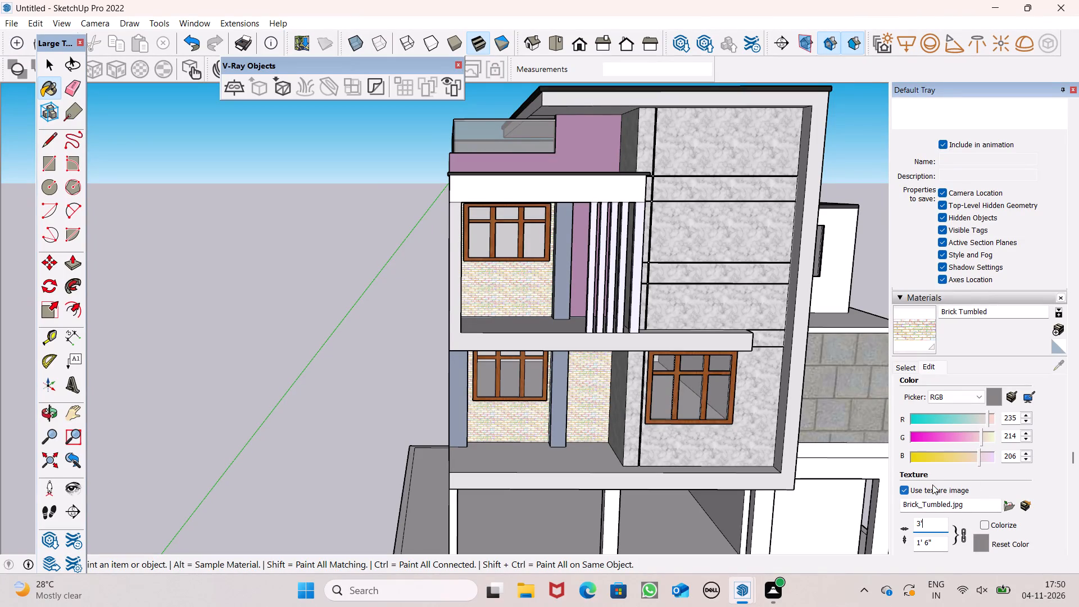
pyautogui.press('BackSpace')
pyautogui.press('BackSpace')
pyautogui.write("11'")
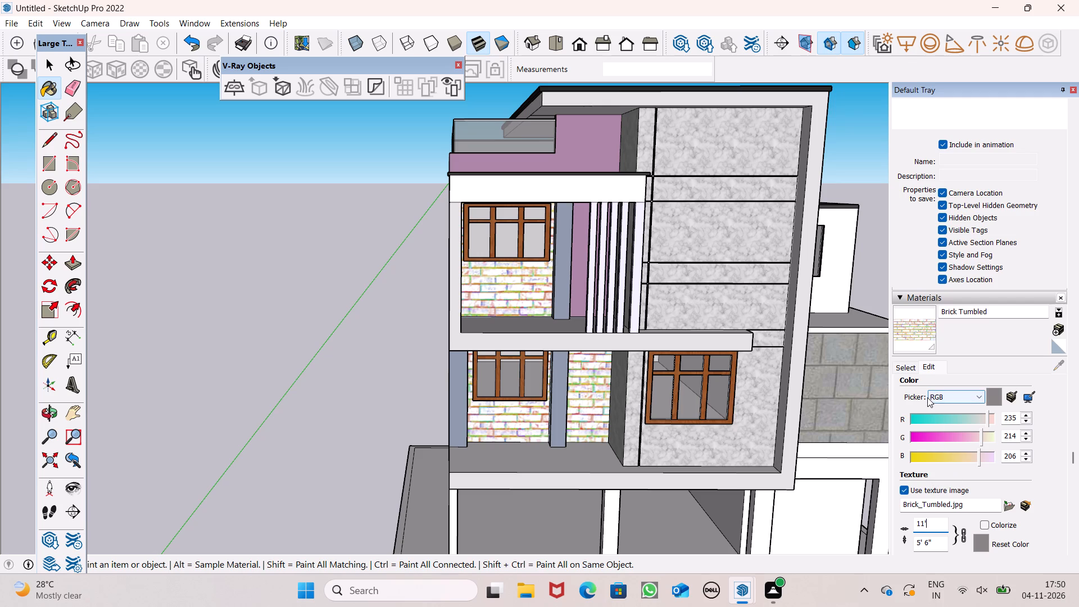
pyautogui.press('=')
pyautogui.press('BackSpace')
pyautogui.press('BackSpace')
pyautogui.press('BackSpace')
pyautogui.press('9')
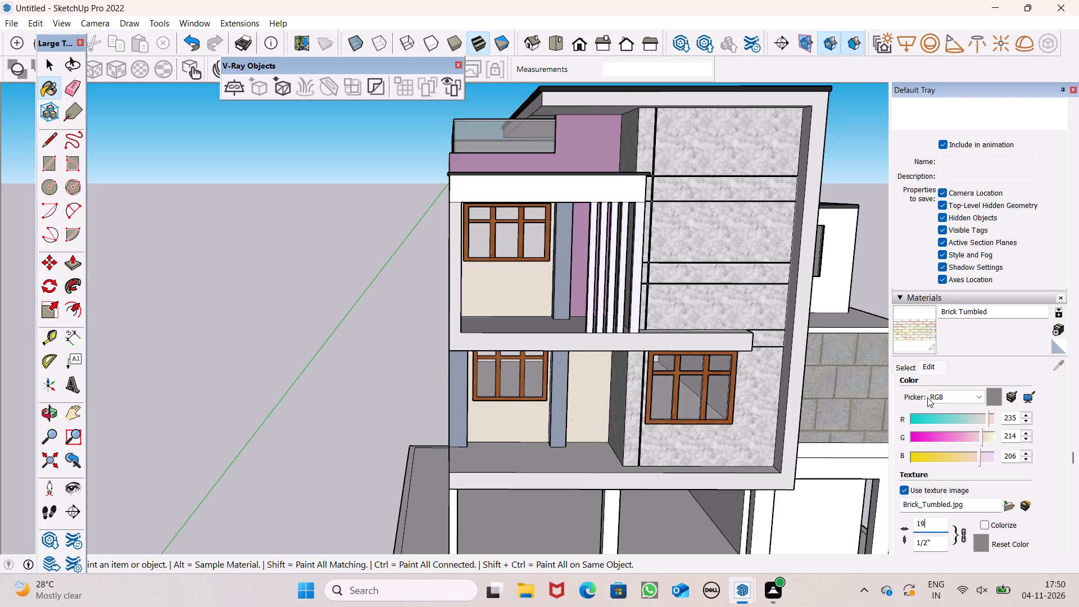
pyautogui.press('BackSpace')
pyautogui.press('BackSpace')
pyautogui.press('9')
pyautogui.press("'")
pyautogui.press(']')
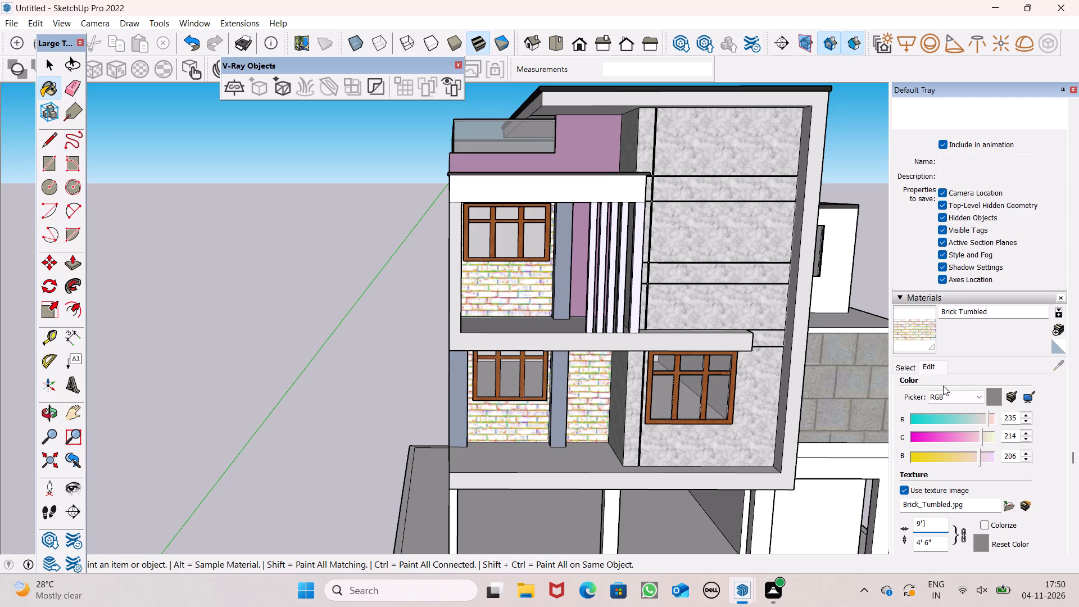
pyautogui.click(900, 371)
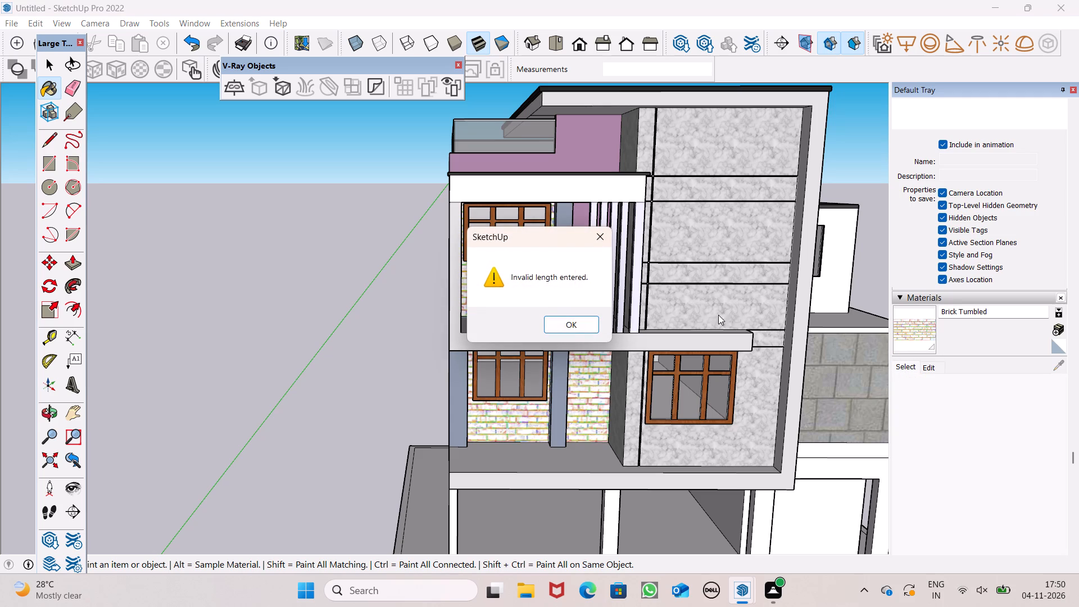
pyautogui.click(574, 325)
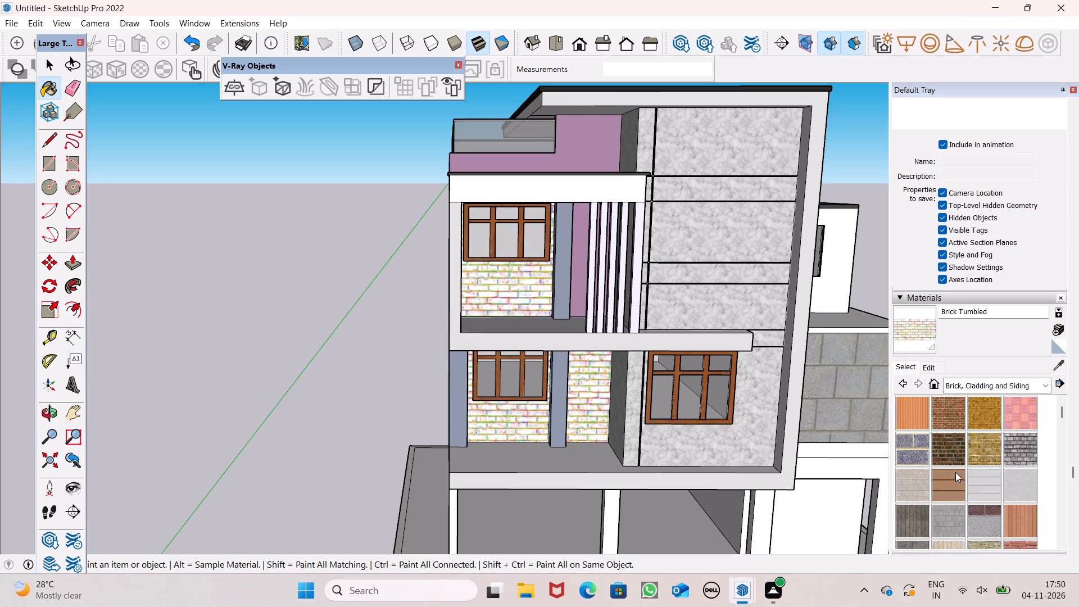
# Repaint the back walls of both balconies with Cinder Block from Brick, Cladding and Siding.
pyautogui.scroll(-1, 955, 474)
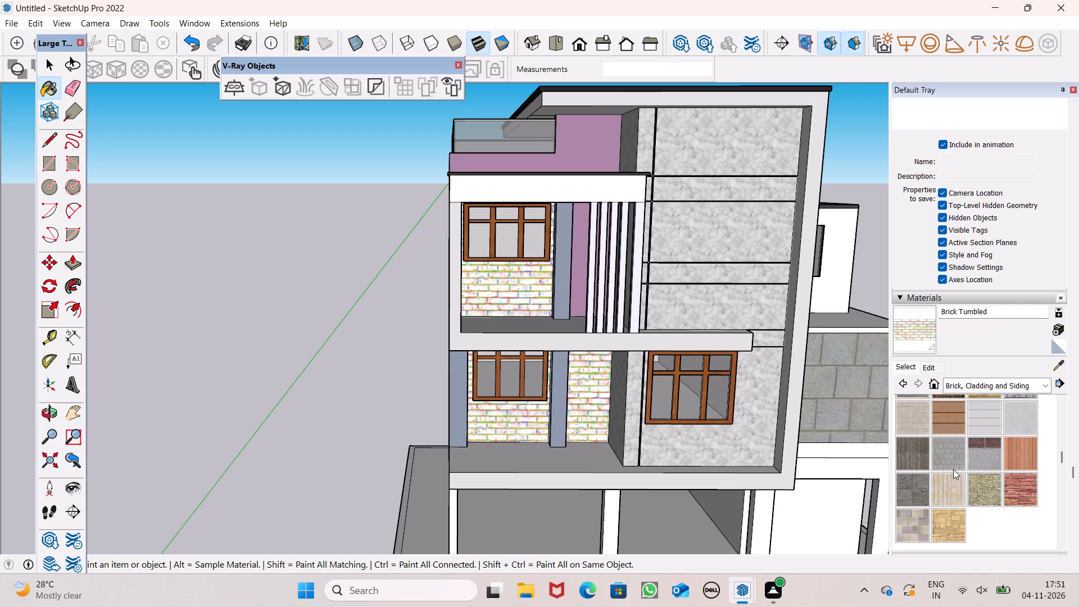
pyautogui.scroll(1, 953, 469)
pyautogui.click(915, 477)
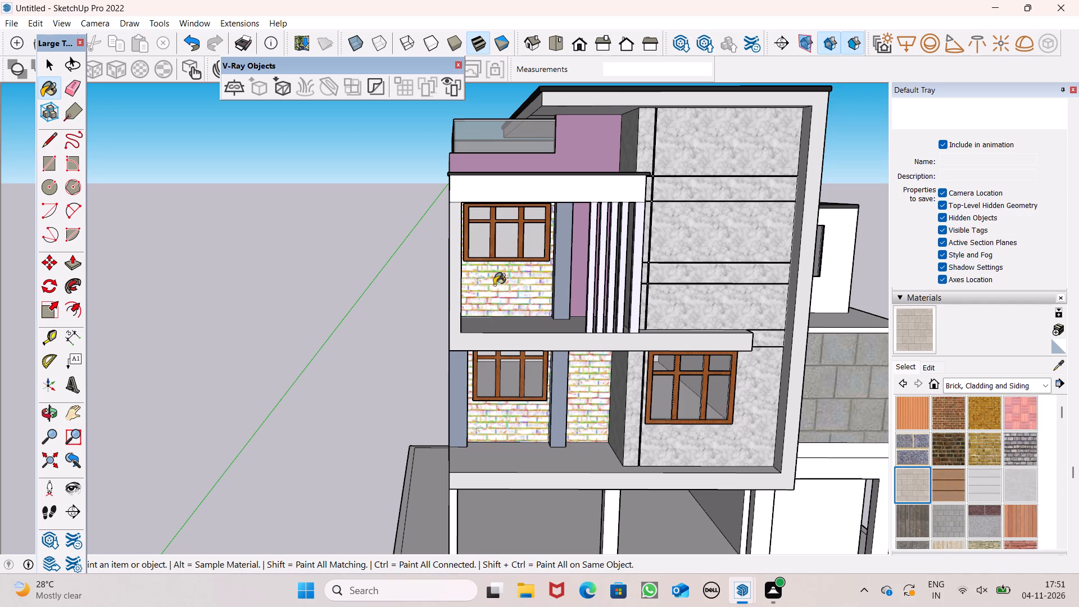
pyautogui.click(492, 295)
pyautogui.click(539, 413)
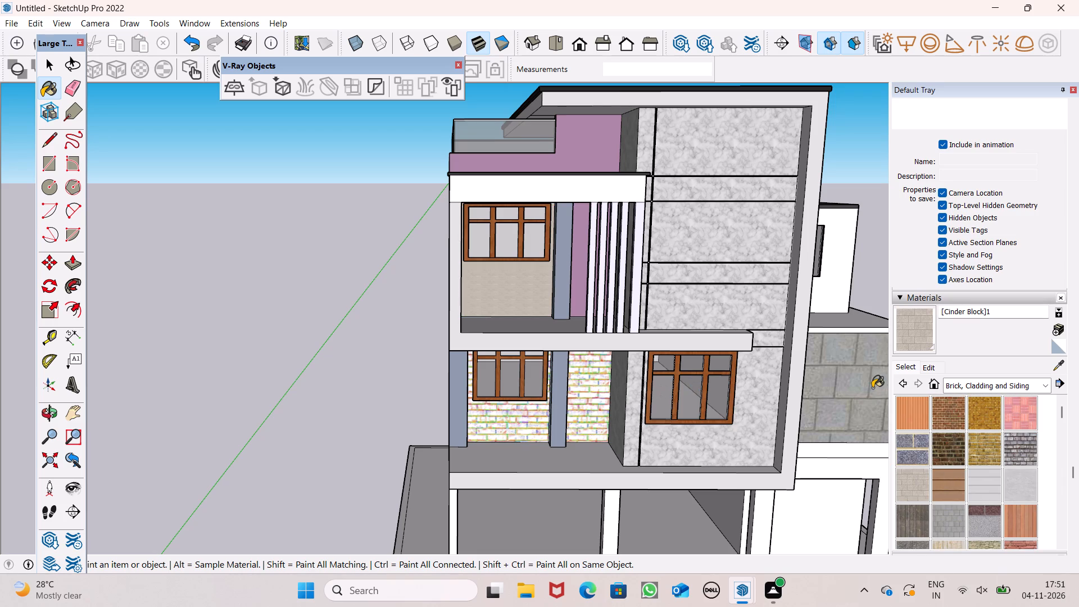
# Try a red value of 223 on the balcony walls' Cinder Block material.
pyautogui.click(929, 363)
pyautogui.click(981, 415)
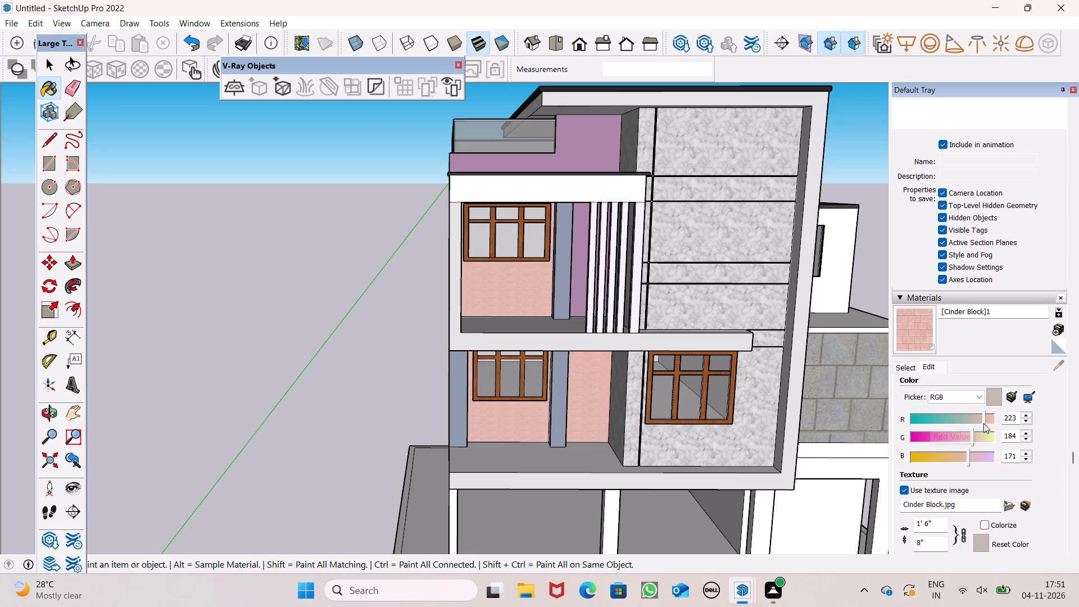
# Set the texture width of the balcony walls' Cinder Block material to 9'.
pyautogui.click(940, 524)
pyautogui.press('BackSpace')
pyautogui.press('BackSpace')
pyautogui.press('BackSpace')
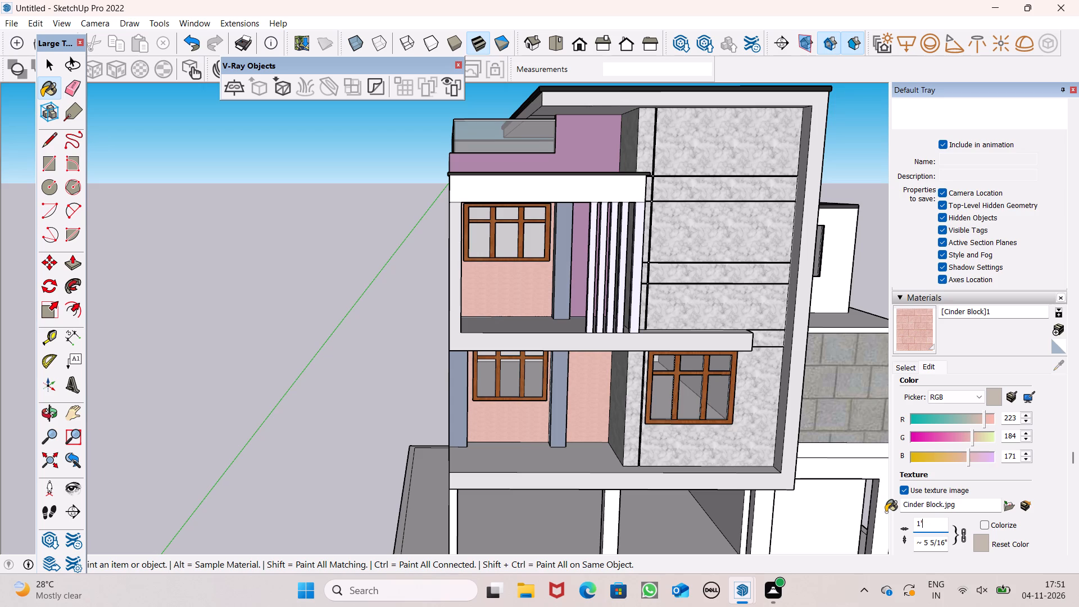
pyautogui.press('BackSpace')
pyautogui.press('BackSpace')
pyautogui.write("9'")
pyautogui.press('Return')
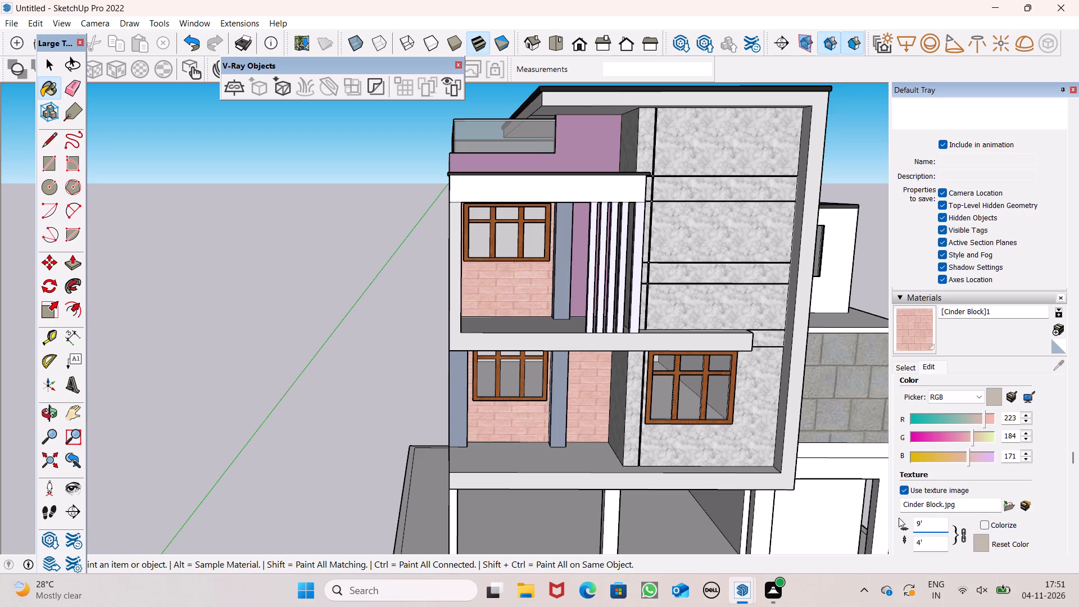
# Set the red value of the balcony walls' Cinder Block material to 201.
pyautogui.click(974, 412)
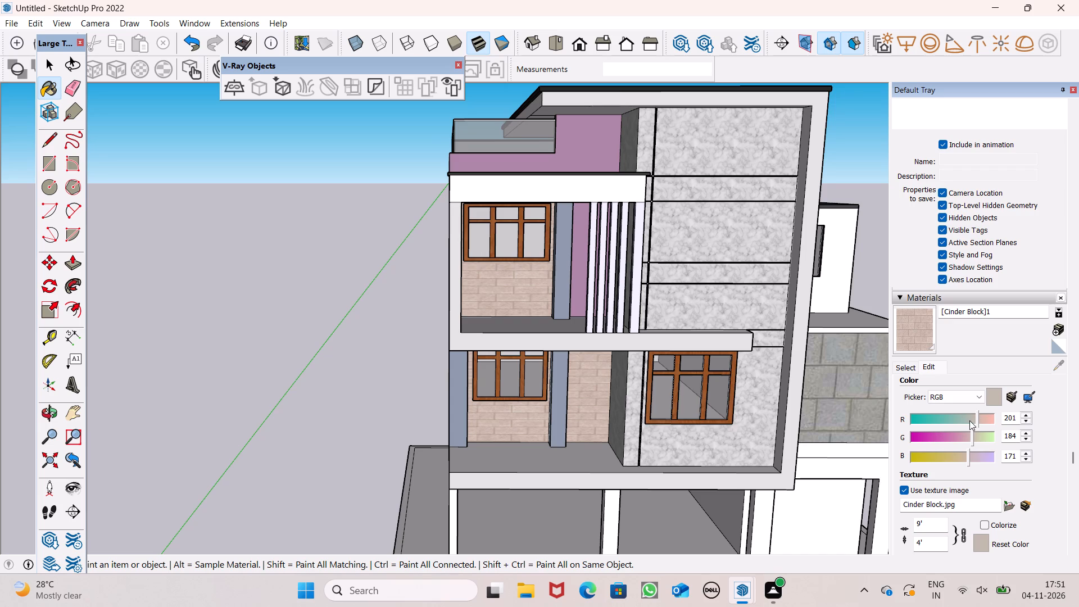
# Examine the scale and tint of the Cinder Block cladding on the balcony back walls from near and far.
pyautogui.scroll(-1, 684, 380)
pyautogui.moveTo(643, 384); pyautogui.dragTo(551, 394, button='middle')
pyautogui.scroll(-1, 474, 325)
pyautogui.scroll(8, 474, 325)
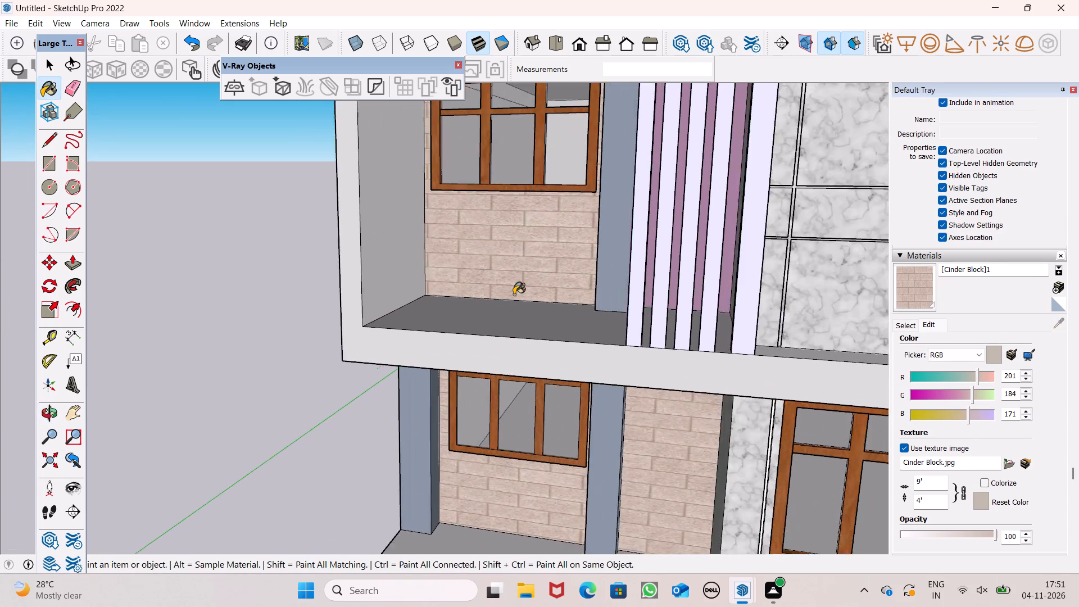
pyautogui.scroll(1, 514, 295)
pyautogui.scroll(-1, 514, 295)
pyautogui.scroll(10, 514, 295)
pyautogui.scroll(-6, 620, 287)
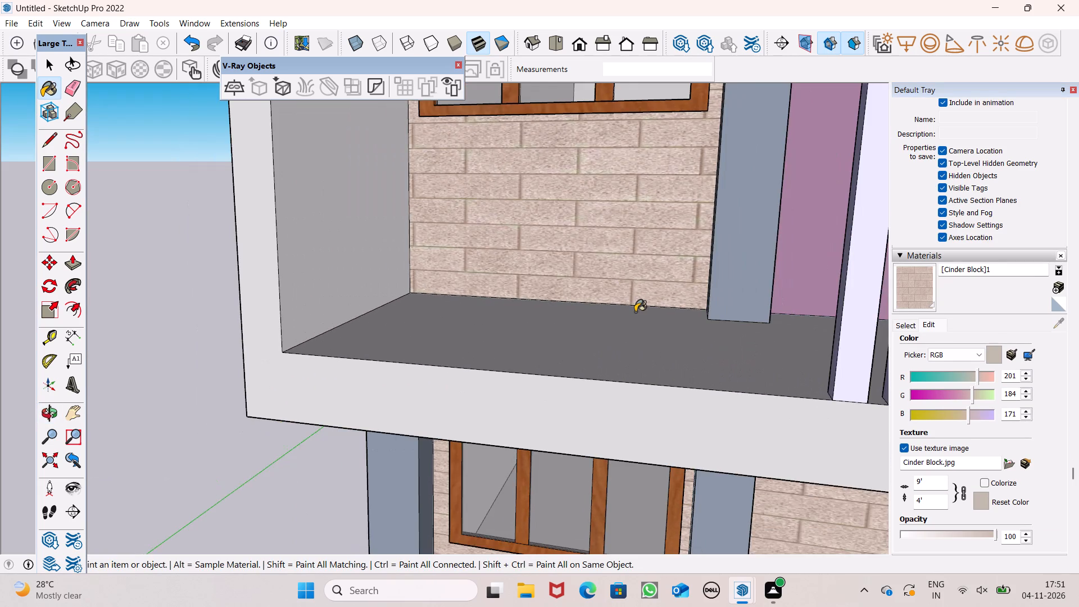
pyautogui.scroll(-9, 637, 312)
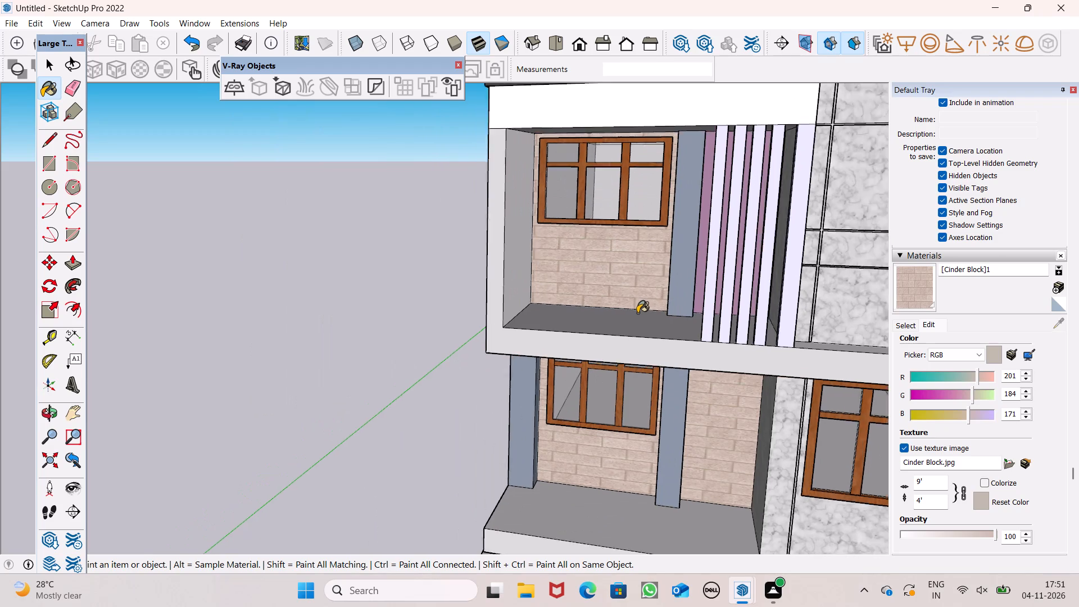
pyautogui.scroll(-2, 637, 313)
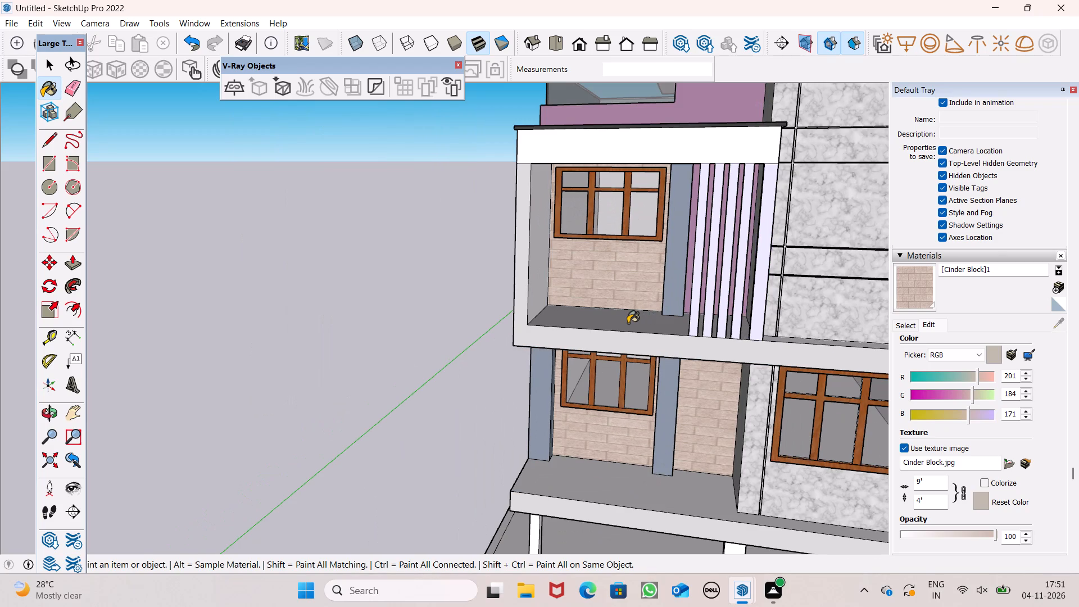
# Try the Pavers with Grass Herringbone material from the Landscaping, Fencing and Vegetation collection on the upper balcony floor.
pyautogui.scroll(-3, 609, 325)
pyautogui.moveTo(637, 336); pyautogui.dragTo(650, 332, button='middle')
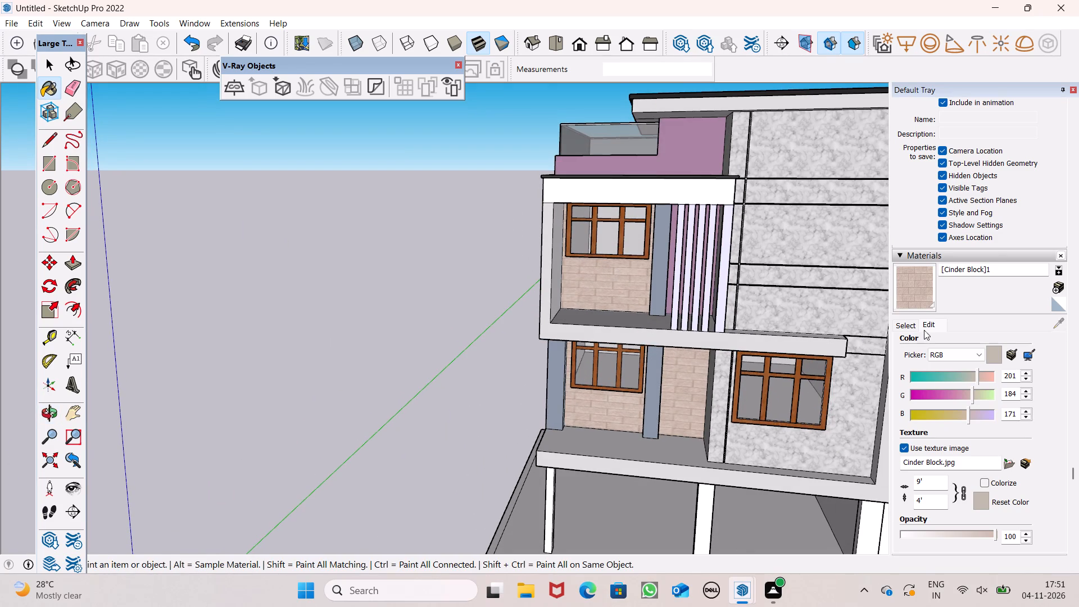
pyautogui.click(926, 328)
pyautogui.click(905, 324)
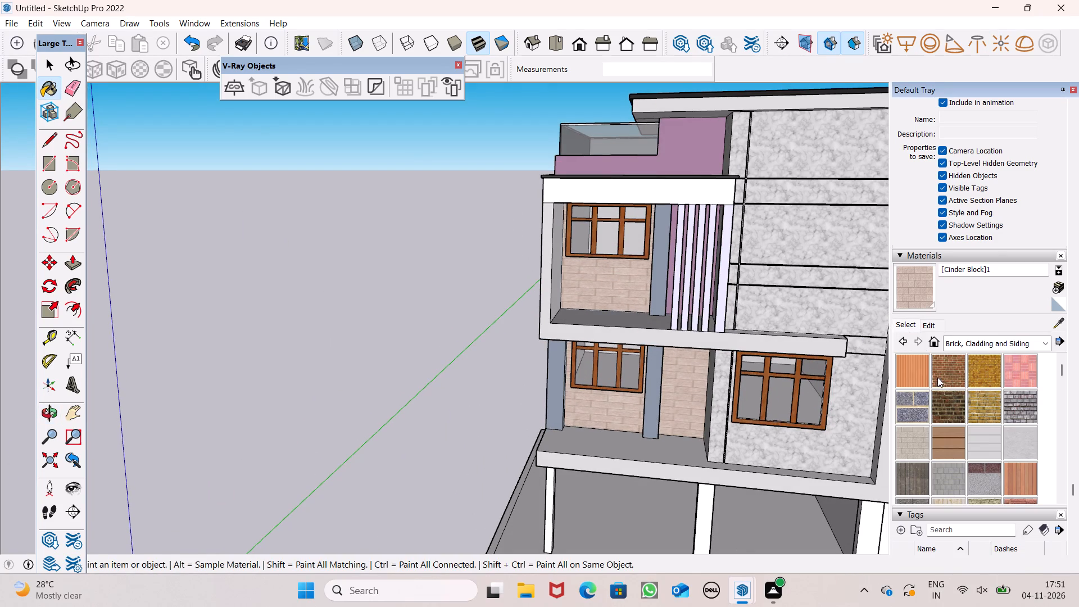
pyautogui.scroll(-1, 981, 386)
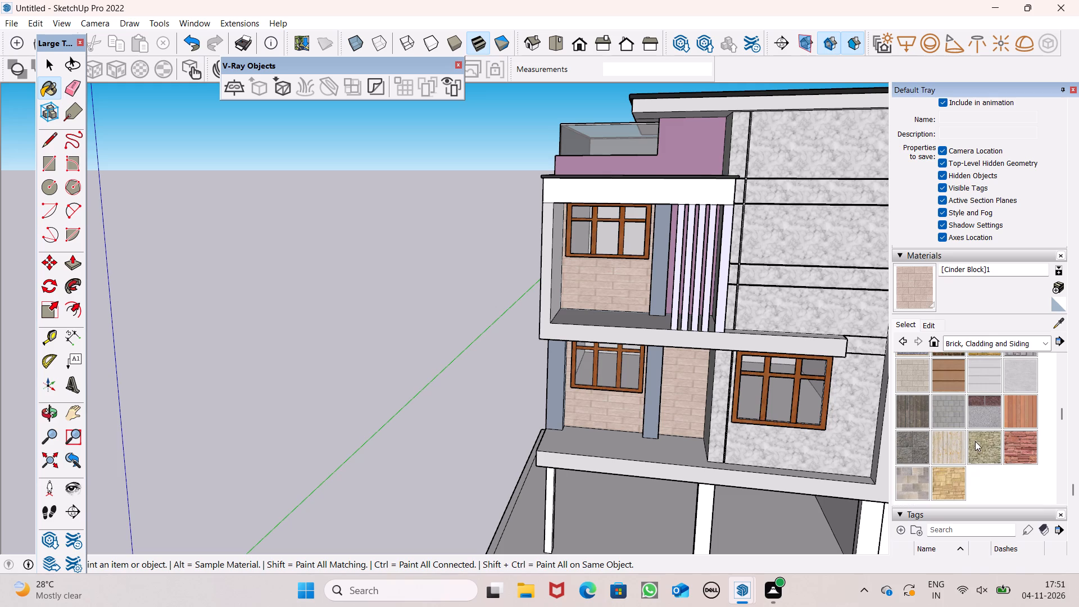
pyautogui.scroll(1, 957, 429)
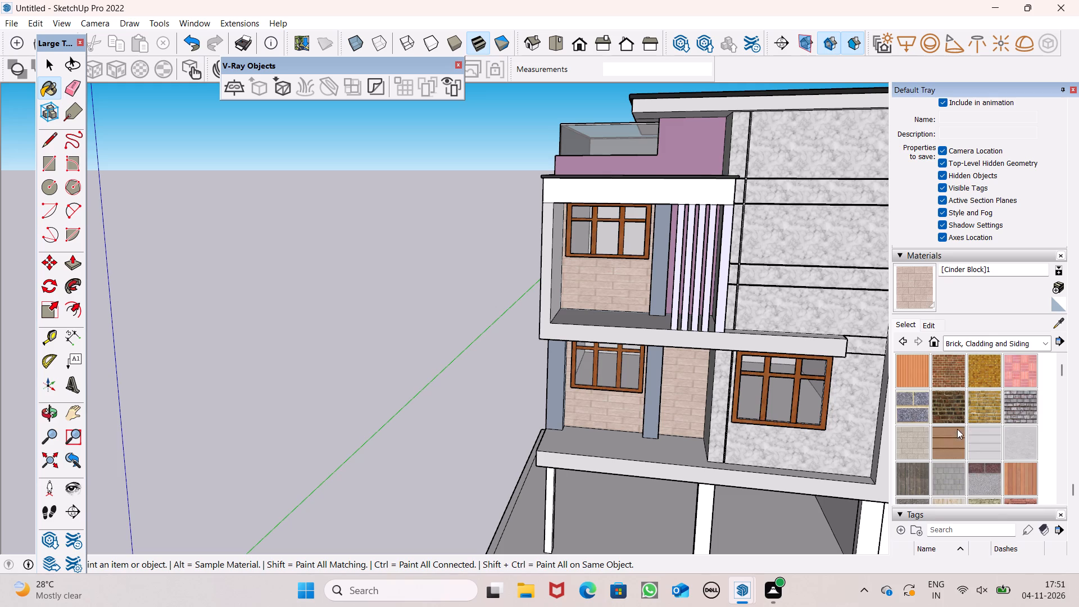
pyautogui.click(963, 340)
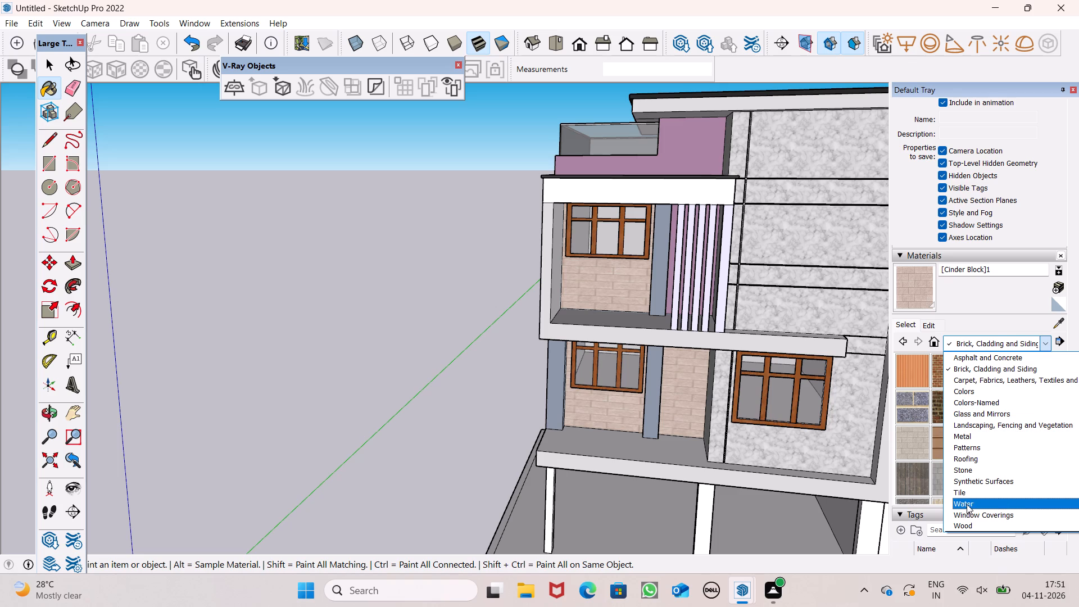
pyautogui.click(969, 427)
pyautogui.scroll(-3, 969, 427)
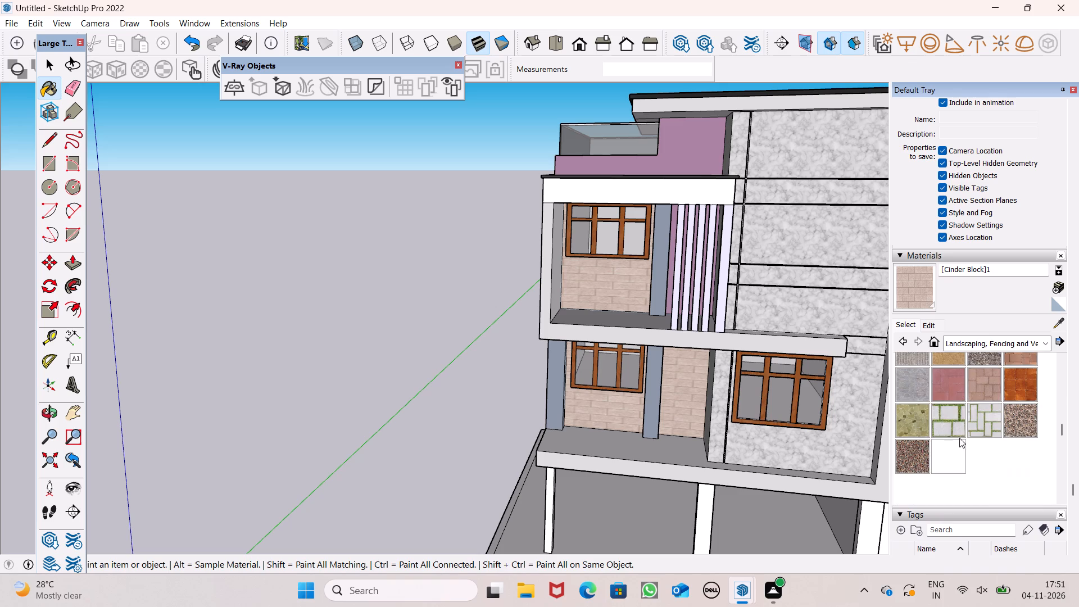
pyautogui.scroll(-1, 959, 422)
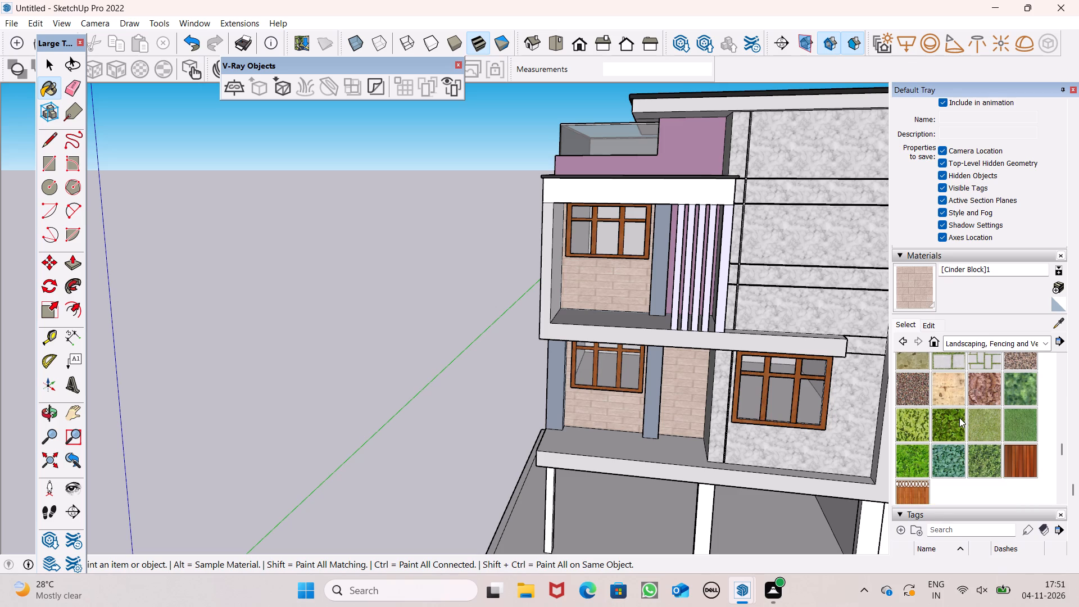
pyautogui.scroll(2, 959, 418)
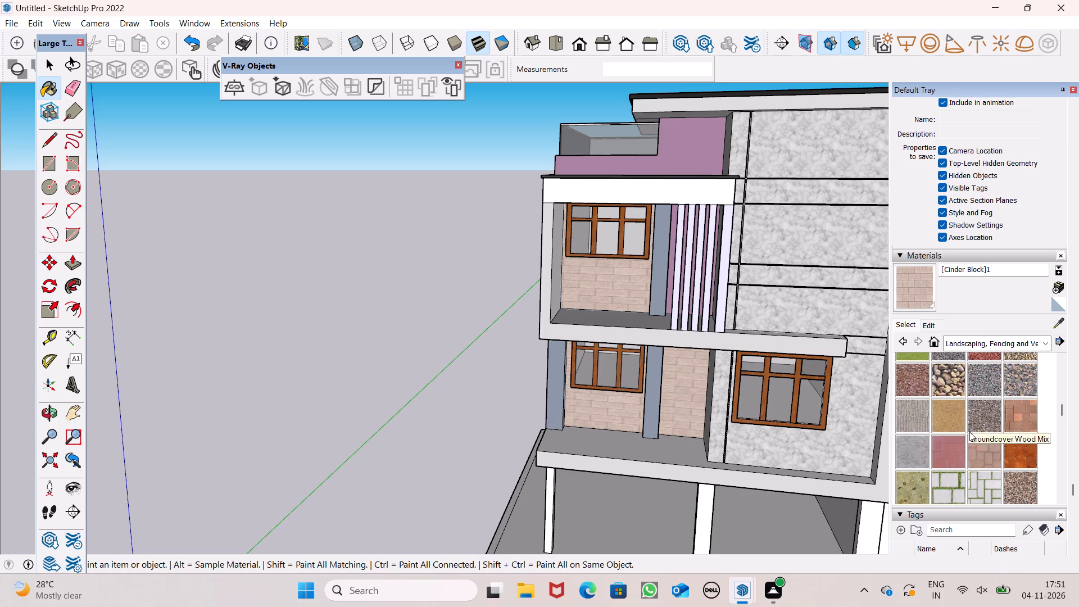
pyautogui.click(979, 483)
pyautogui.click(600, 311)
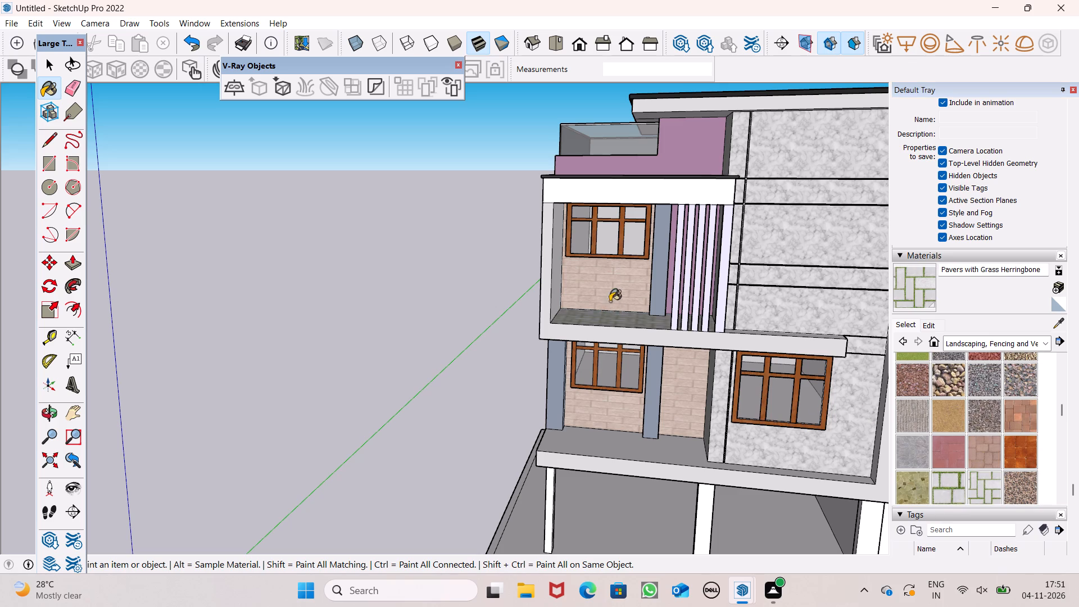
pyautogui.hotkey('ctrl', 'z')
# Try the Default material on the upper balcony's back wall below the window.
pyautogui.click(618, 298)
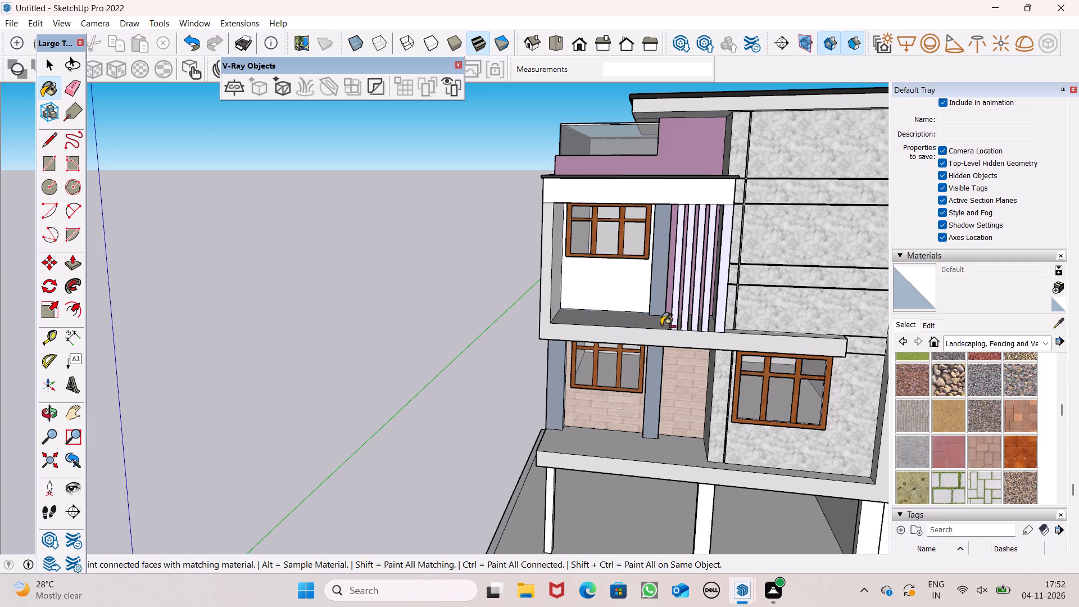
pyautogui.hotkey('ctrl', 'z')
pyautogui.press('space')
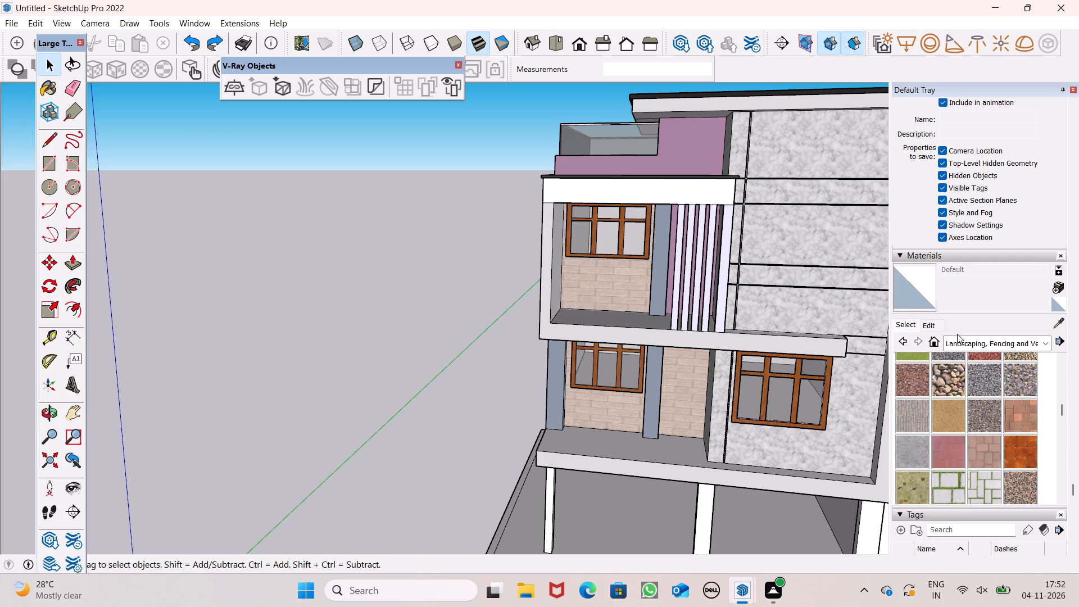
# Show the Brick, Cladding and Siding material collection.
pyautogui.click(958, 334)
pyautogui.click(959, 338)
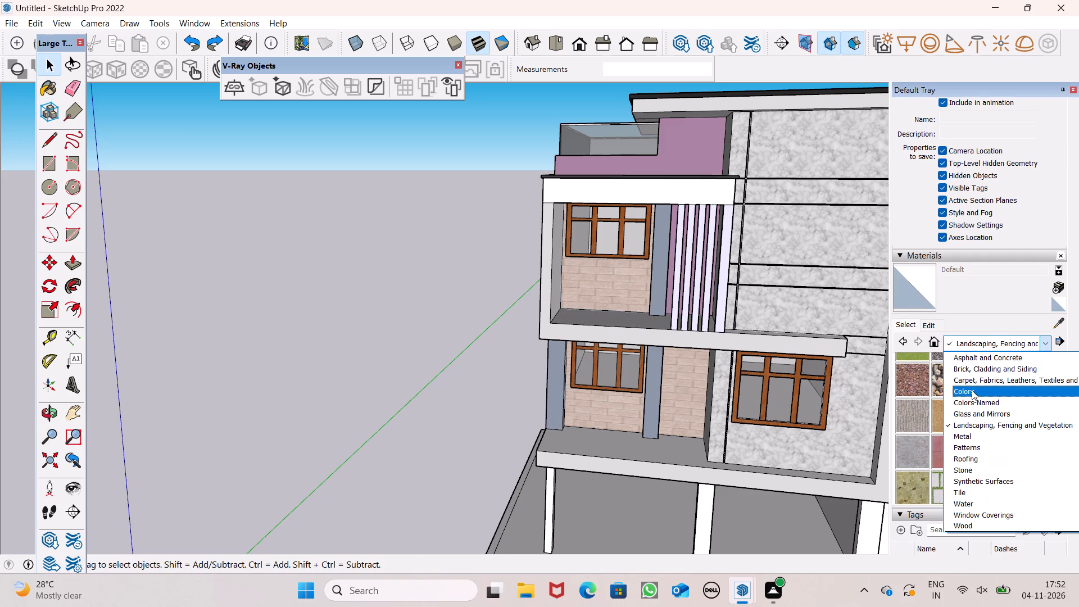
pyautogui.click(969, 368)
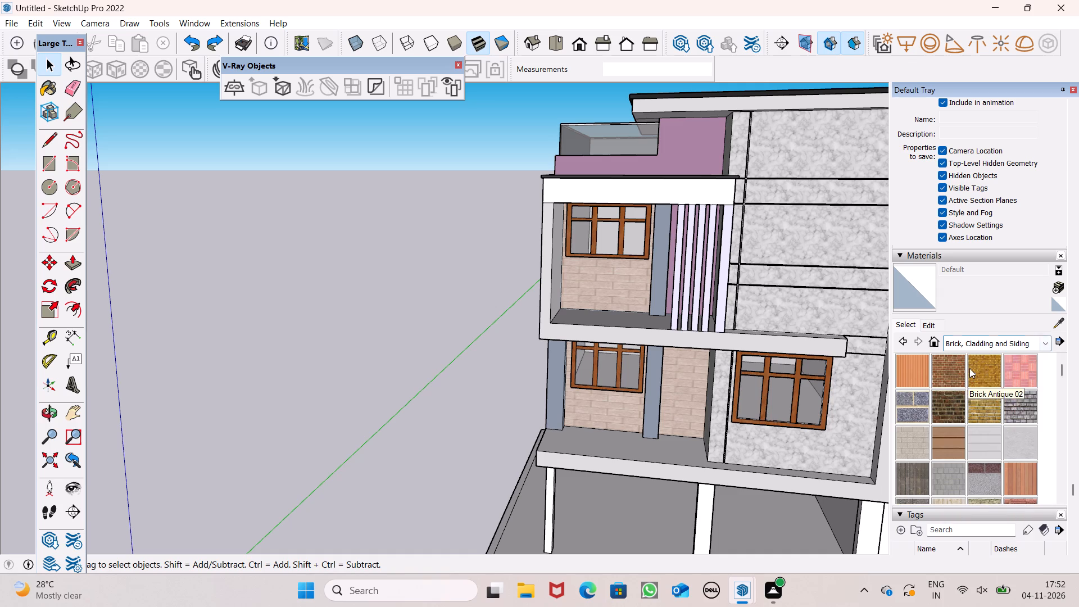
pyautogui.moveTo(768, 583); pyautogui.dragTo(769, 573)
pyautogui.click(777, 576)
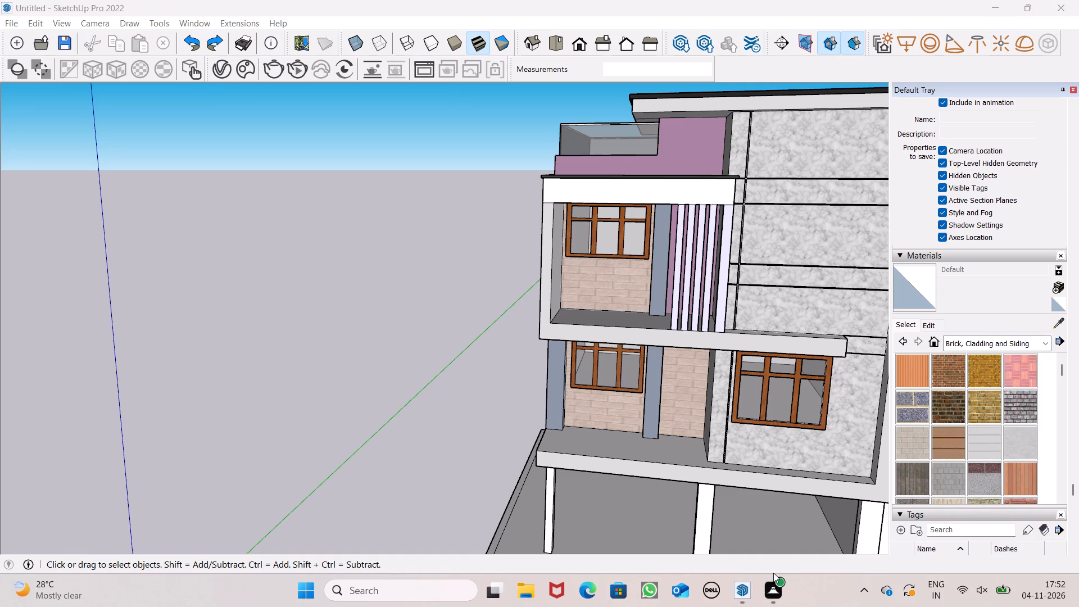
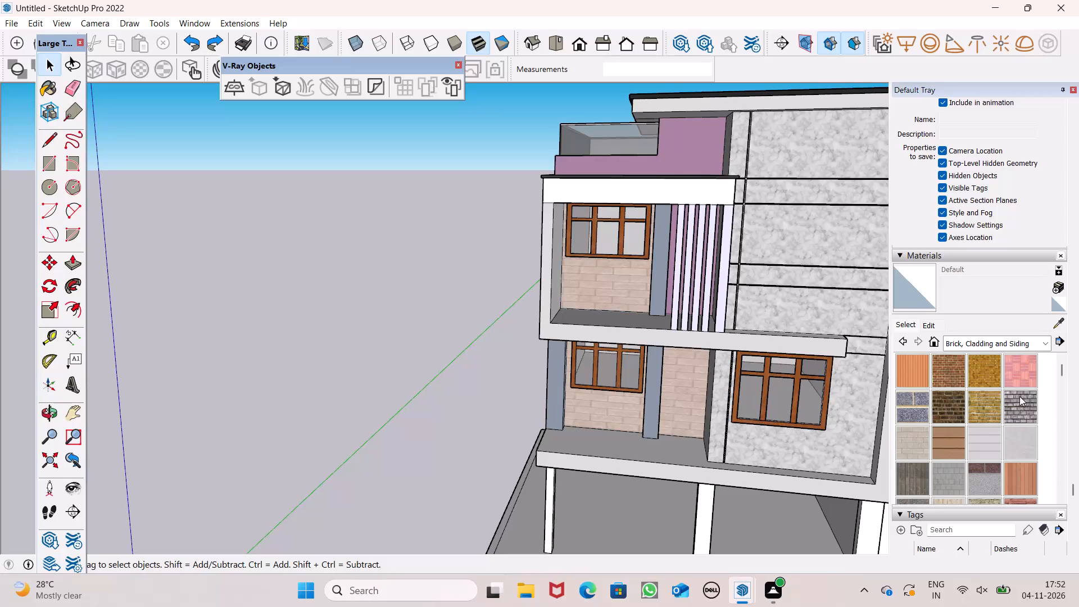
# Paint the upper and lower balcony back walls with the Brick Rough Tan material.
pyautogui.click(996, 411)
pyautogui.click(600, 286)
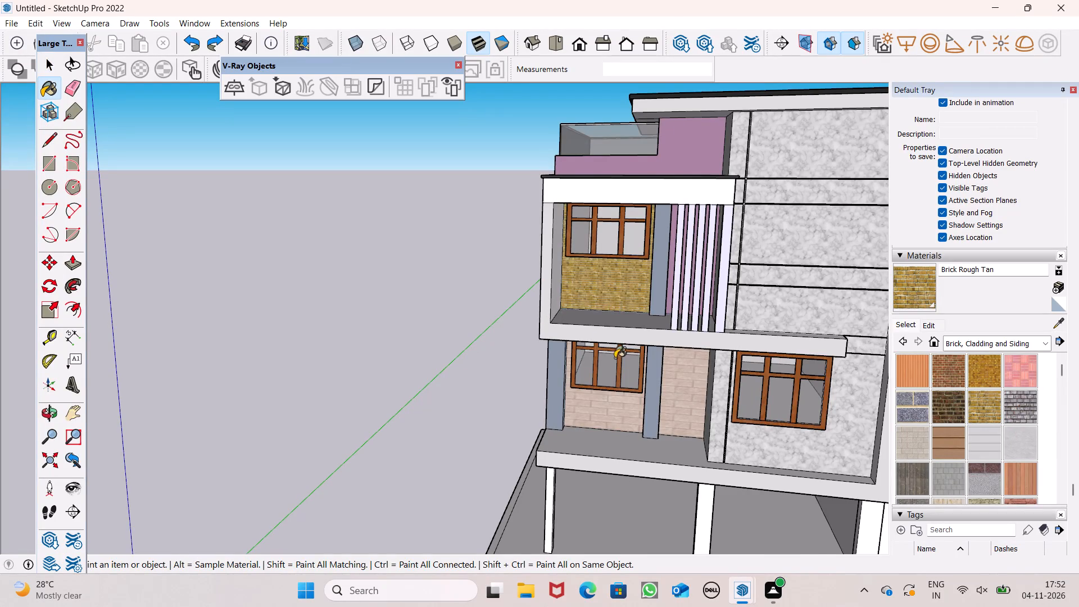
pyautogui.scroll(4, 616, 377)
pyautogui.click(623, 416)
# Set the Brick Rough Tan texture size to 4' by 4'.
pyautogui.click(930, 322)
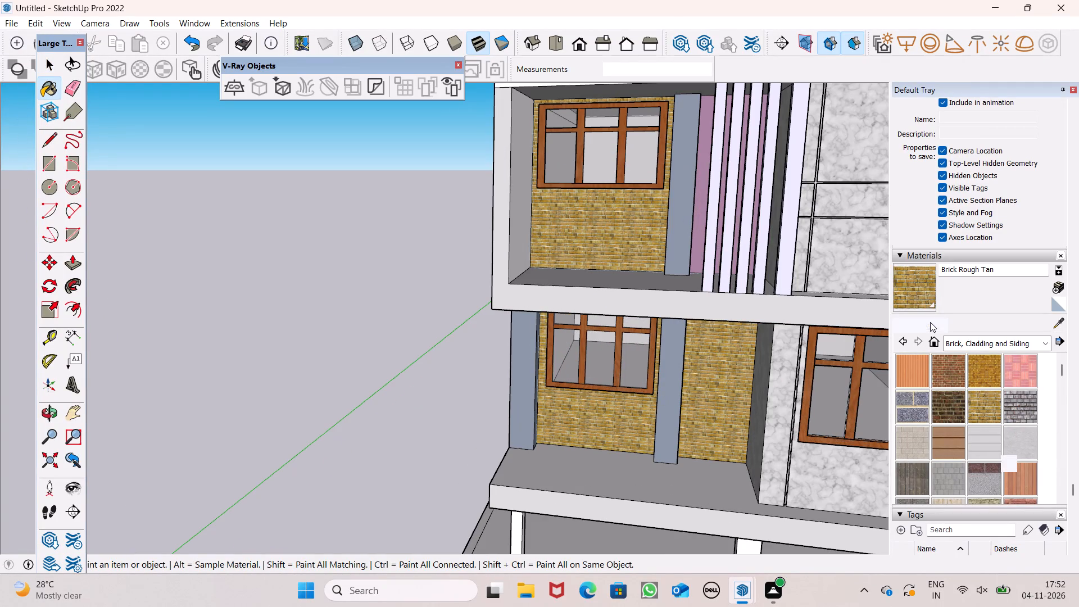
pyautogui.click(936, 479)
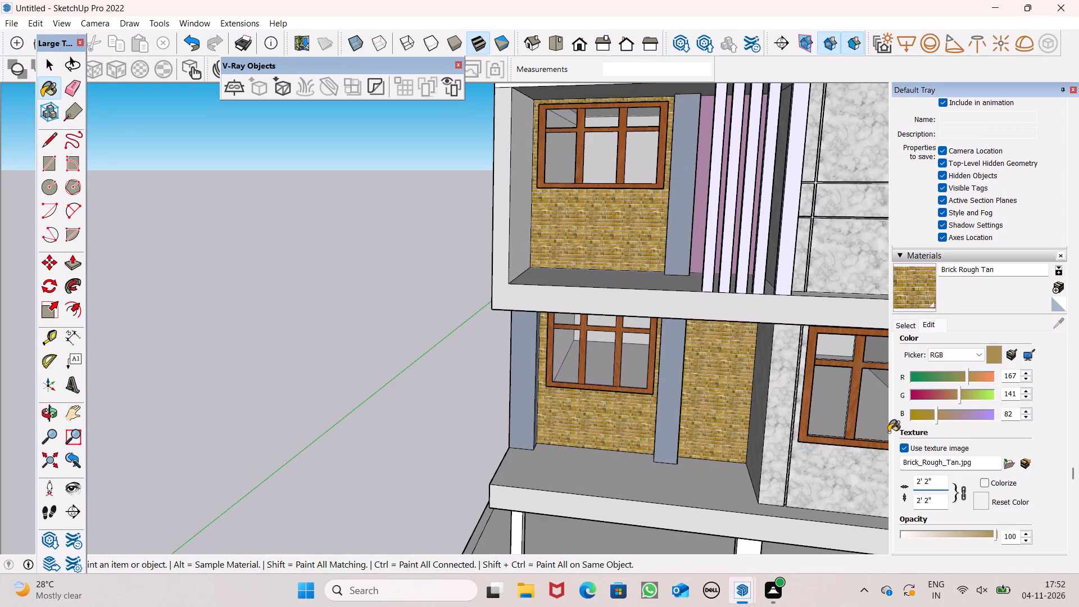
pyautogui.press('BackSpace')
pyautogui.press('BackSpace')
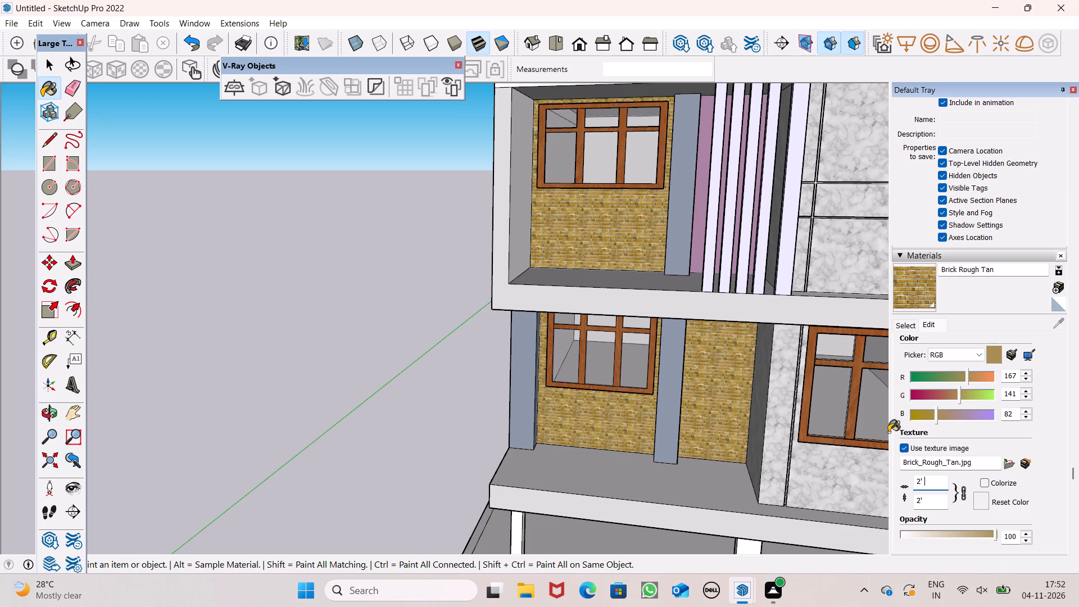
pyautogui.press('BackSpace')
pyautogui.press('BackSpace')
pyautogui.press('BackSpace')
pyautogui.write("4'")
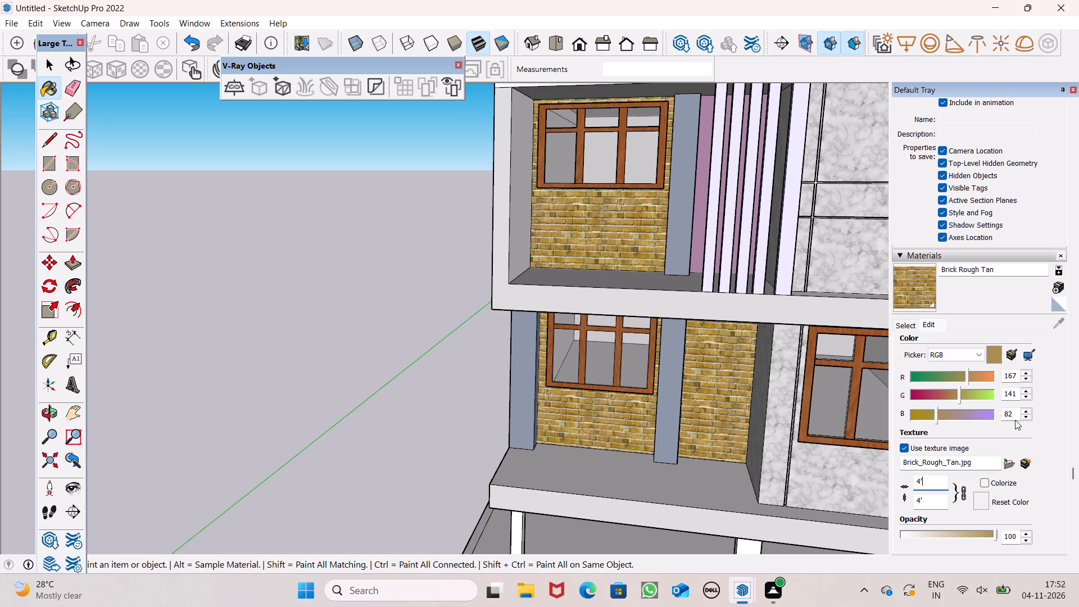
# Retint the Brick Rough Tan material to a pale sandy shade, RGB 199, 186, 164.
pyautogui.click(954, 409)
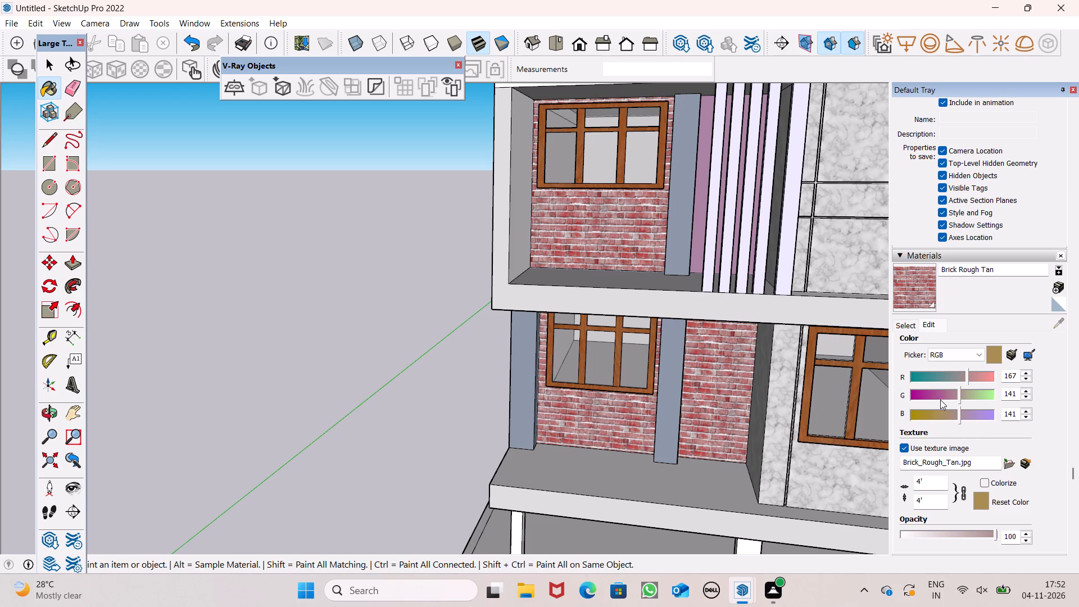
pyautogui.click(970, 392)
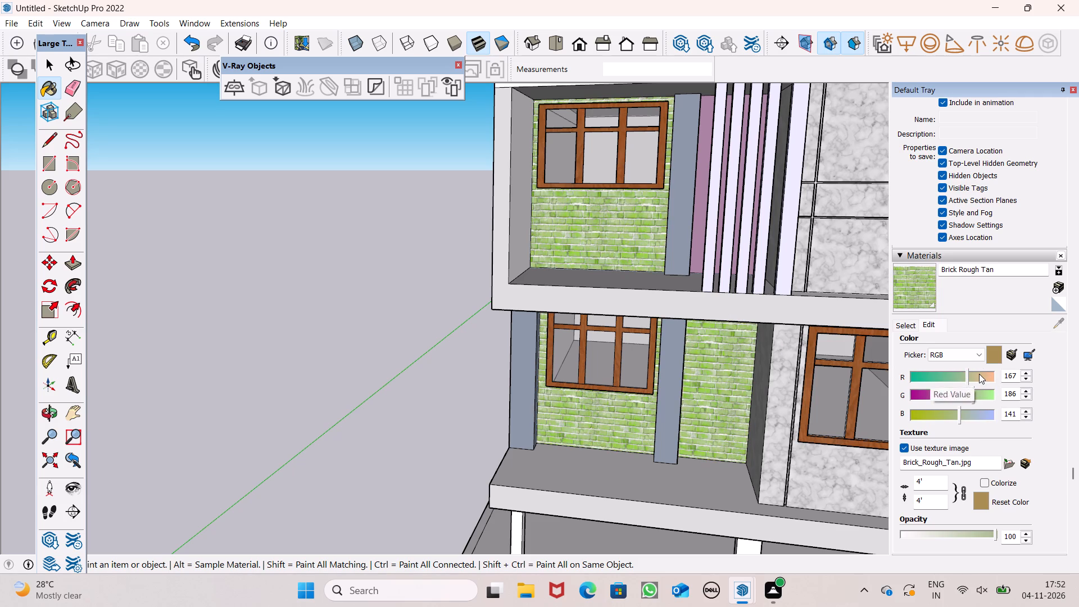
pyautogui.click(979, 374)
pyautogui.click(976, 370)
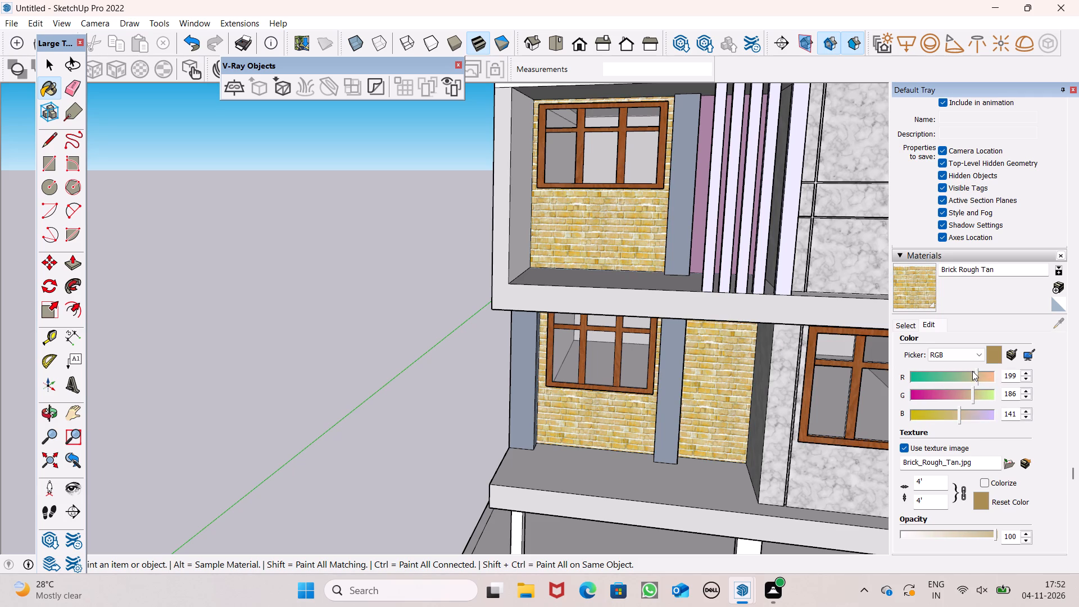
pyautogui.scroll(-2, 698, 319)
pyautogui.moveTo(630, 337); pyautogui.dragTo(451, 370, button='middle')
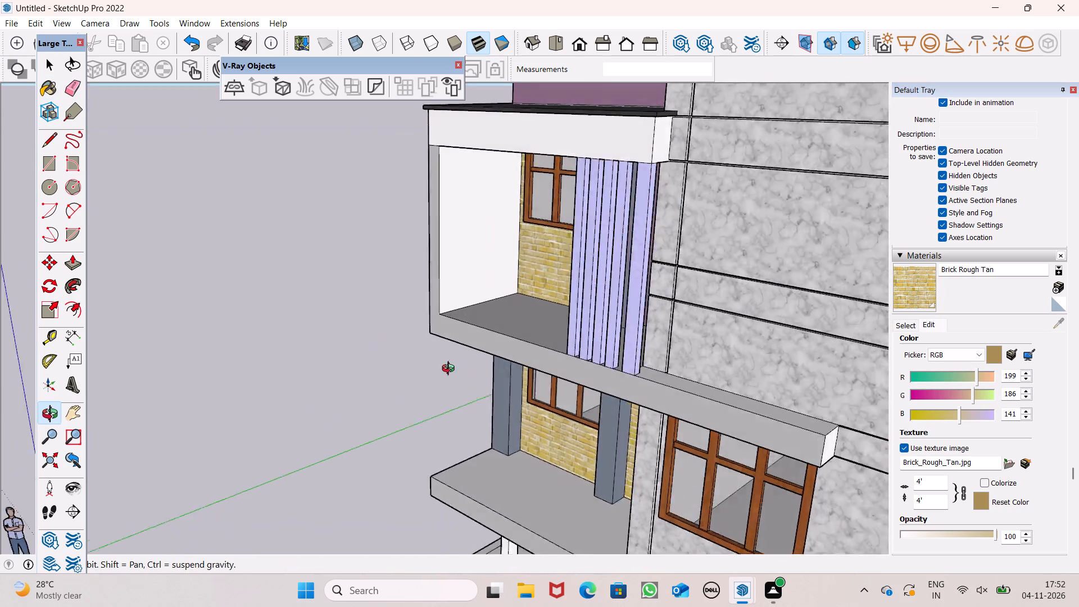
pyautogui.moveTo(451, 370); pyautogui.dragTo(508, 379, button='middle')
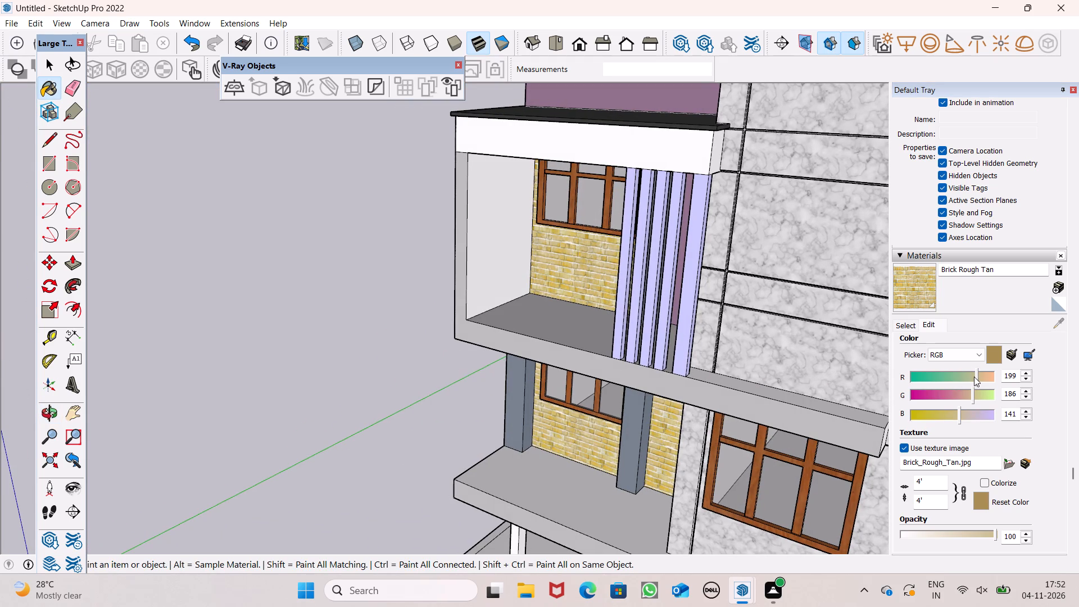
pyautogui.click(974, 377)
pyautogui.click(974, 410)
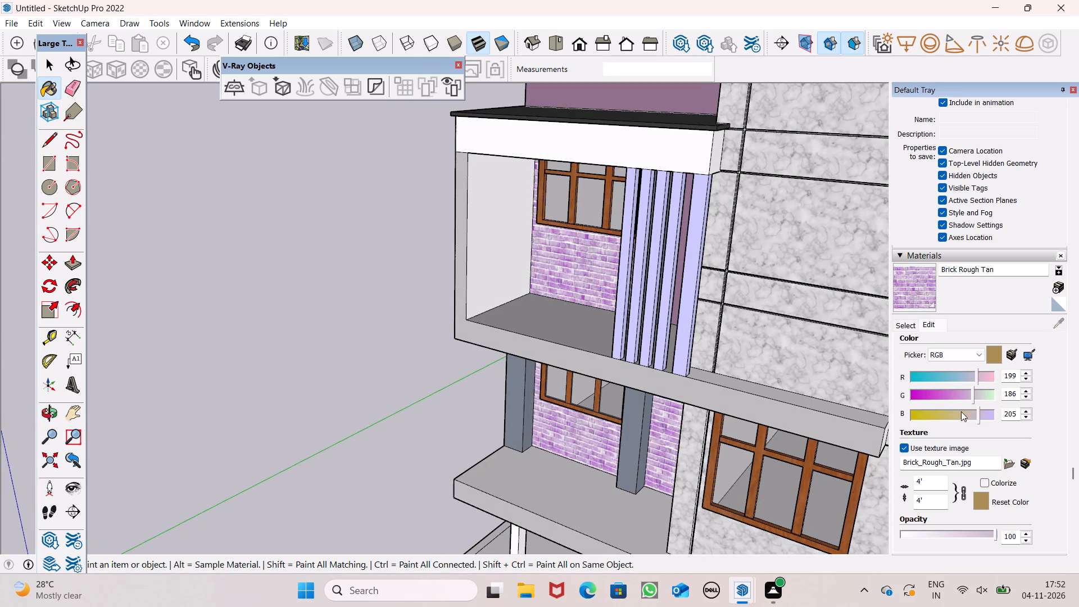
pyautogui.click(969, 416)
pyautogui.scroll(-5, 697, 324)
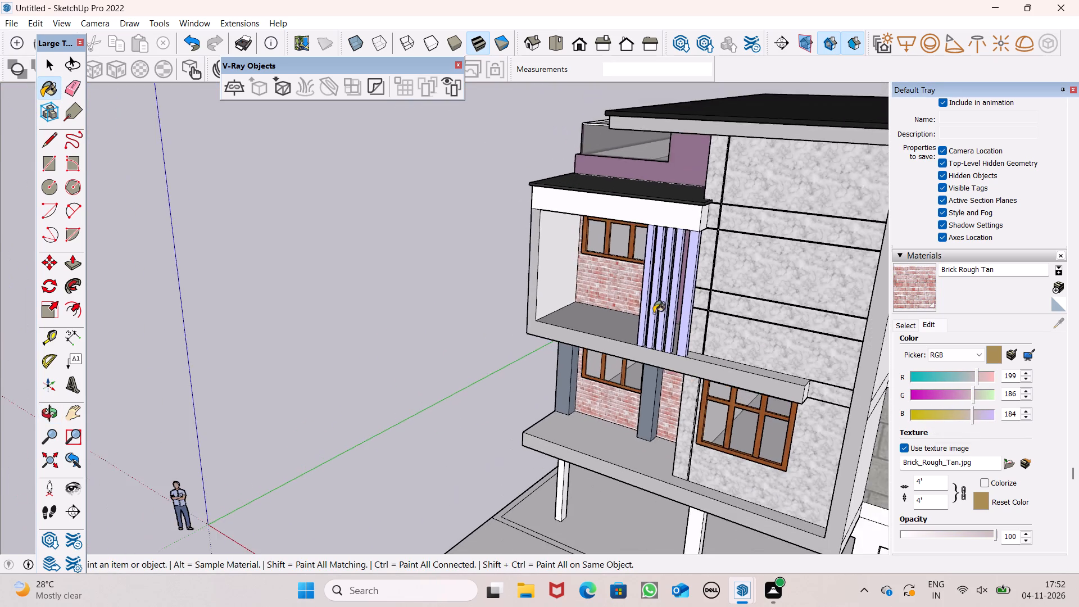
pyautogui.moveTo(601, 315); pyautogui.dragTo(536, 313, button='middle')
pyautogui.scroll(1, 536, 313)
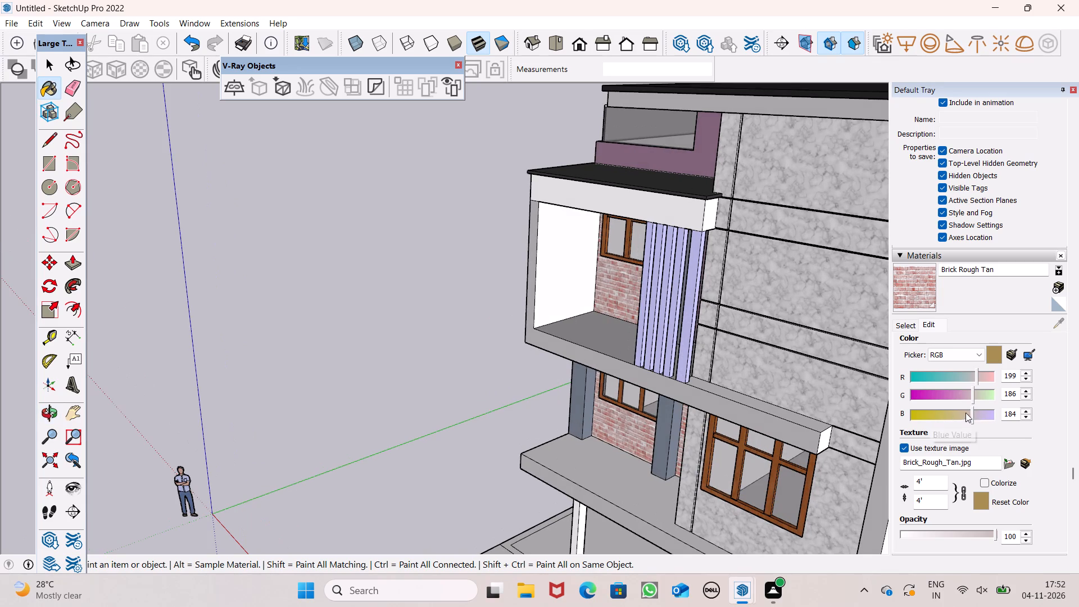
pyautogui.click(964, 413)
# Examine the retinted brick on the balcony back walls from near, far and different angles.
pyautogui.scroll(-3, 726, 339)
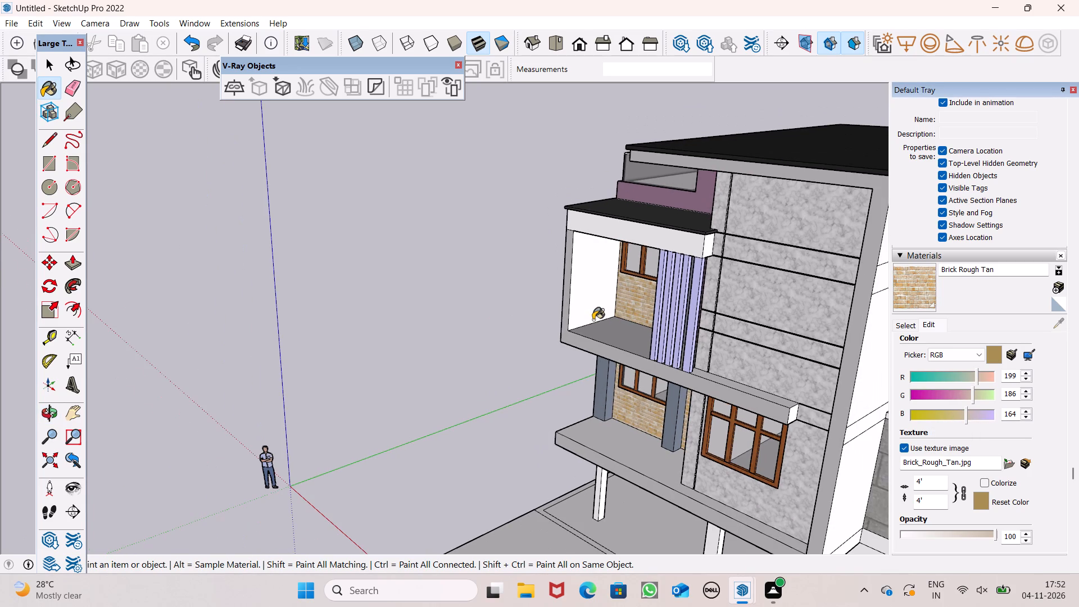
pyautogui.moveTo(611, 333); pyautogui.dragTo(747, 203, button='middle')
pyautogui.scroll(8, 679, 359)
pyautogui.scroll(-5, 674, 350)
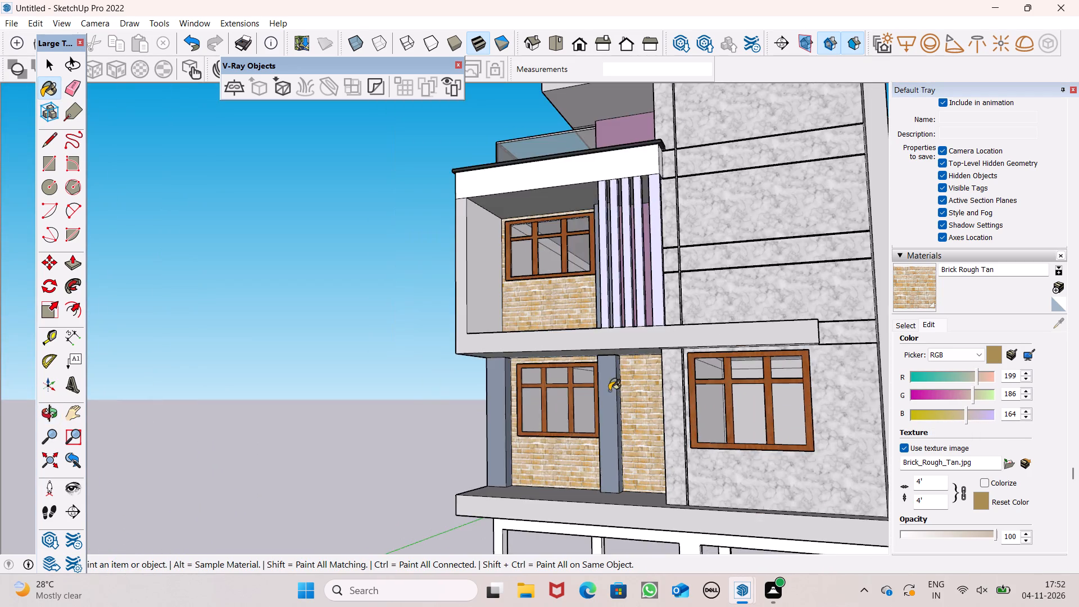
pyautogui.moveTo(621, 418); pyautogui.dragTo(651, 476, button='middle')
pyautogui.scroll(7, 582, 410)
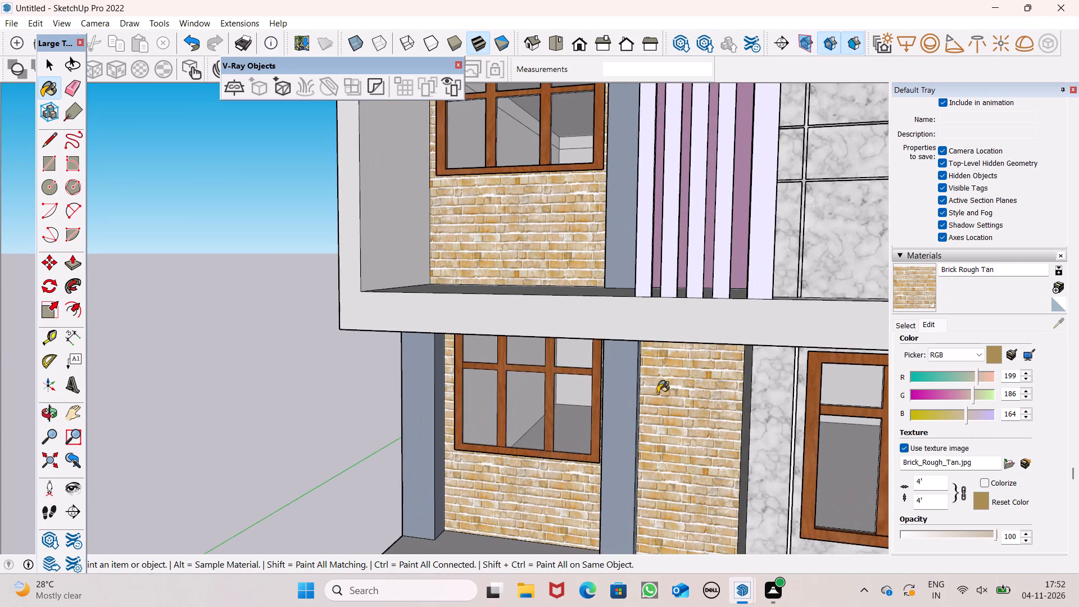
pyautogui.moveTo(674, 426); pyautogui.dragTo(746, 420, button='middle')
pyautogui.scroll(-4, 620, 357)
pyautogui.scroll(-4, 582, 382)
pyautogui.moveTo(574, 394); pyautogui.dragTo(579, 418, button='middle')
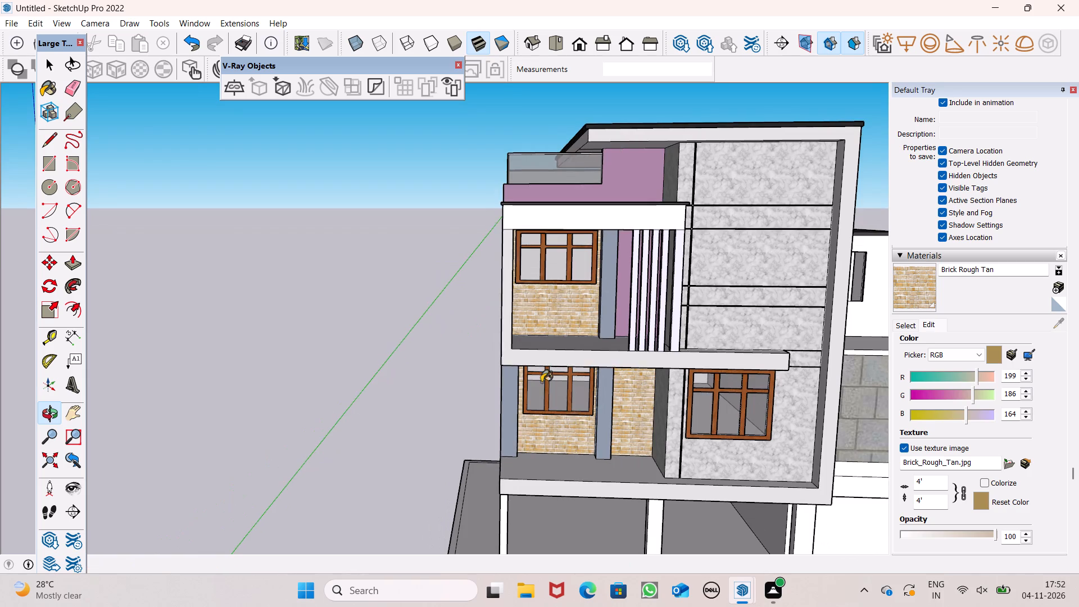
pyautogui.scroll(-6, 507, 371)
pyautogui.moveTo(590, 391); pyautogui.dragTo(548, 392, button='middle')
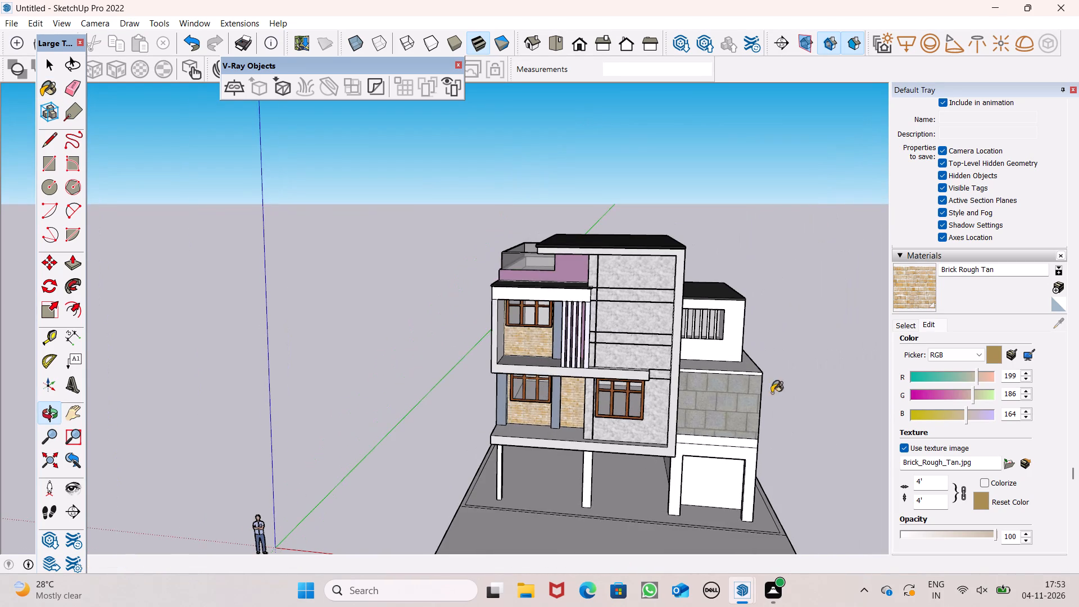
pyautogui.scroll(6, 804, 392)
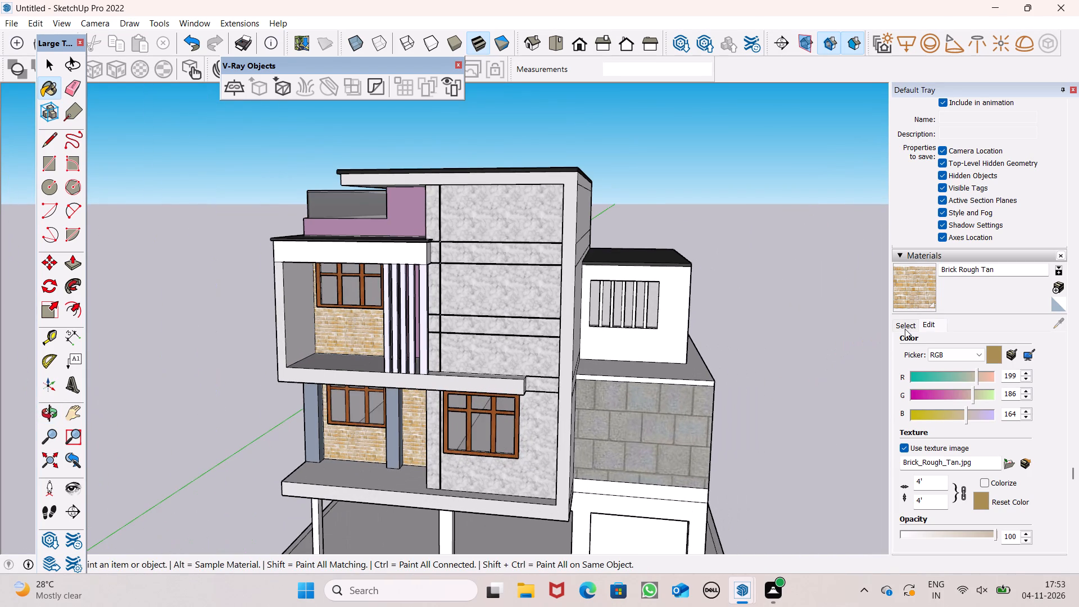
# Show the grey shades at the end of the Colors material collection.
pyautogui.click(905, 329)
pyautogui.click(967, 346)
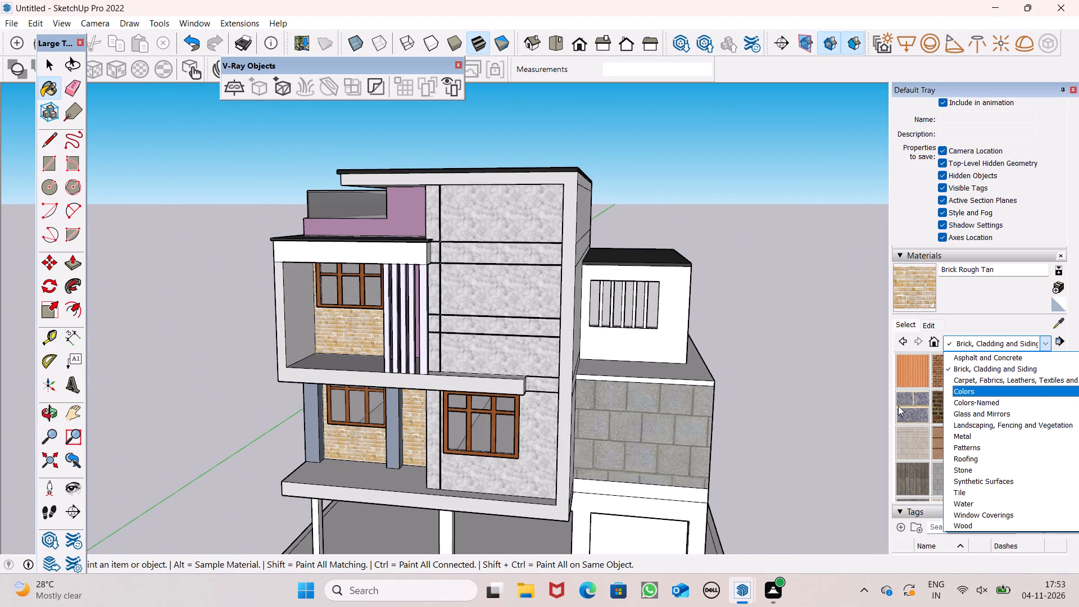
pyautogui.scroll(-2, 895, 408)
pyautogui.click(971, 388)
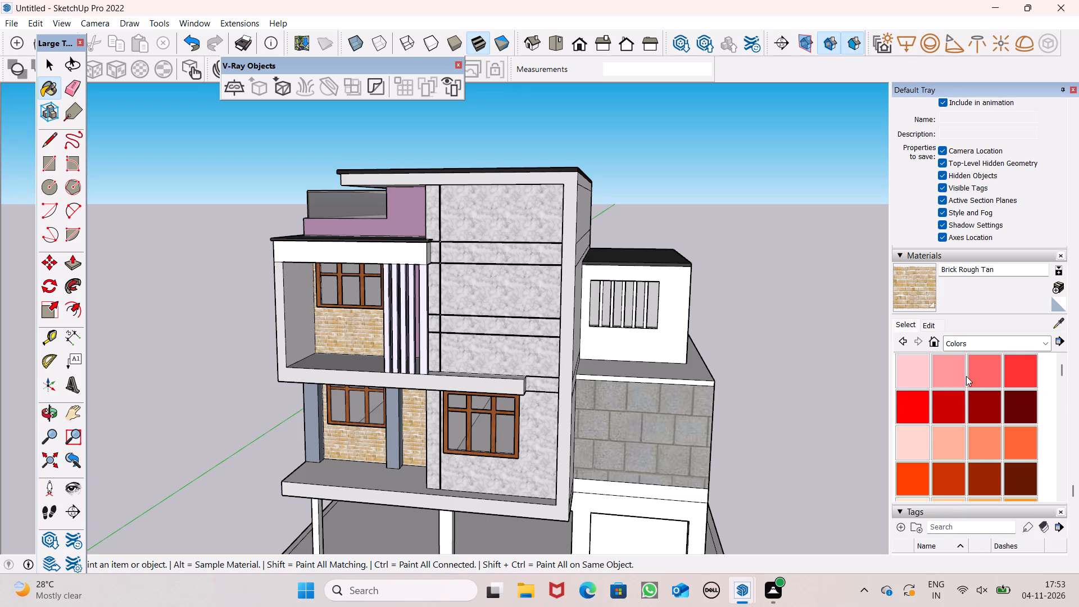
pyautogui.scroll(-14, 973, 400)
pyautogui.scroll(3, 947, 410)
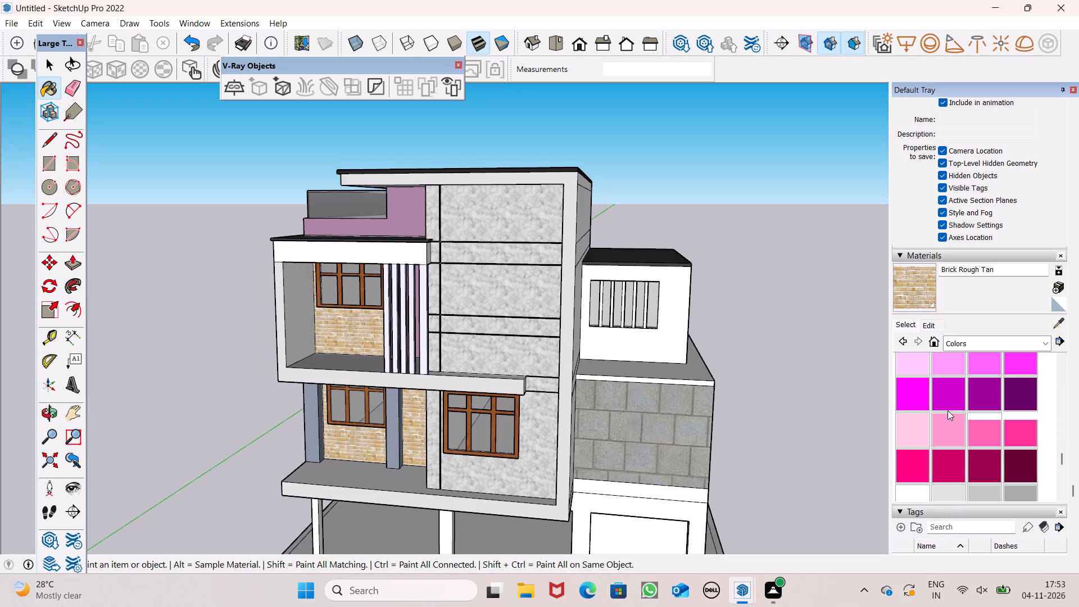
pyautogui.scroll(-3, 994, 442)
pyautogui.scroll(1, 996, 423)
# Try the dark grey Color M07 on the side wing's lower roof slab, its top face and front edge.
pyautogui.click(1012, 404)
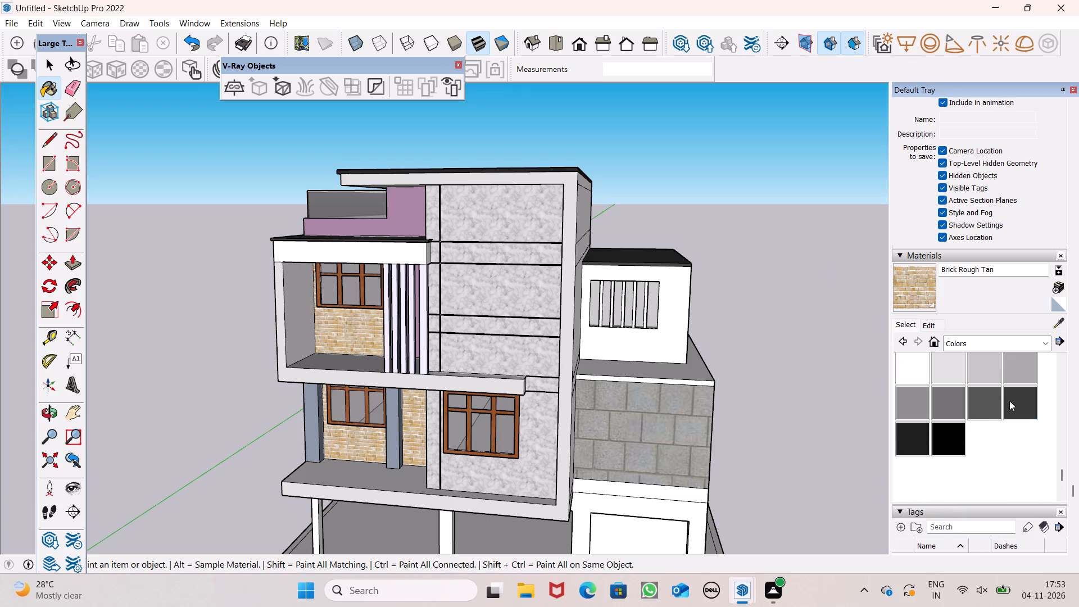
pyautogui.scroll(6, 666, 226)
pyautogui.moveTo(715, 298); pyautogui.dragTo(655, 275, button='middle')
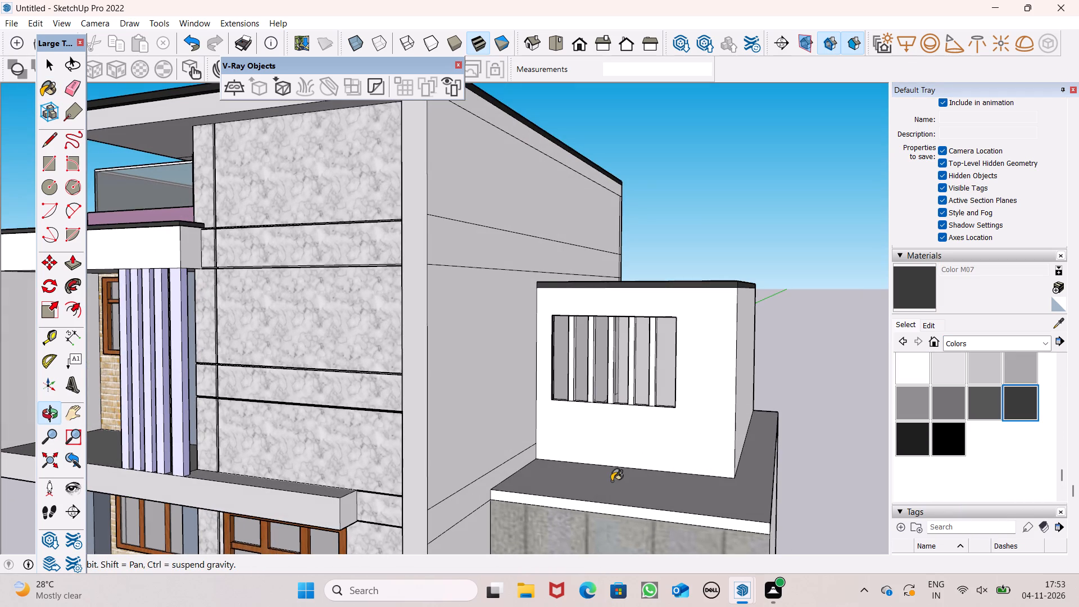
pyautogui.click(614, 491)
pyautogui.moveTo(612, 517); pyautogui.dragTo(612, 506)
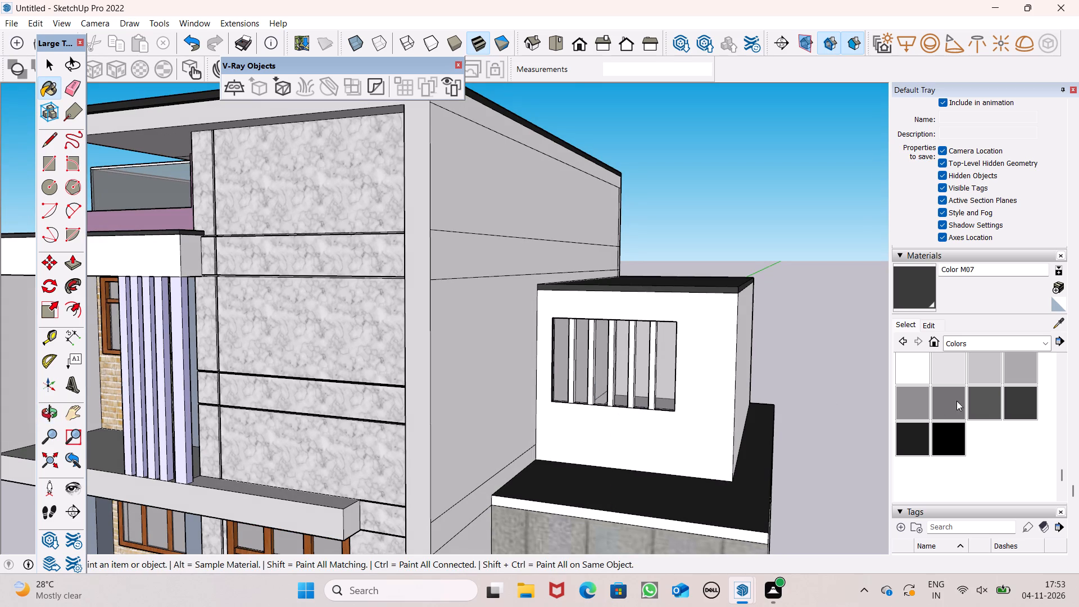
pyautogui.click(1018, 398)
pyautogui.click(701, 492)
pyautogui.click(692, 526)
# Paint the top face and front edge of the side wing's lower roof slab in Color M06.
pyautogui.moveTo(723, 407); pyautogui.dragTo(652, 499, button='middle')
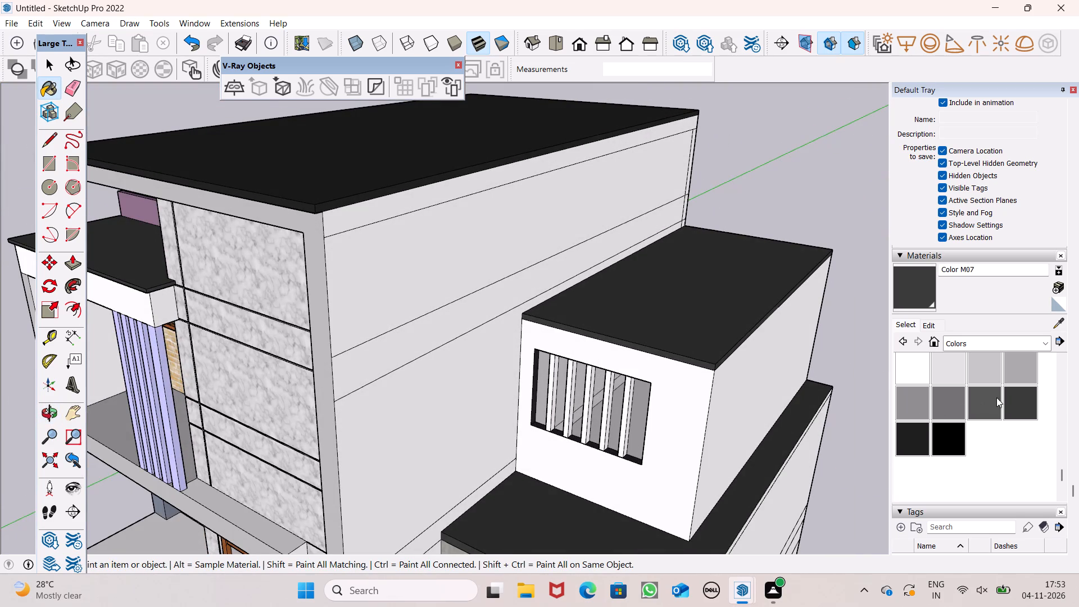
pyautogui.click(996, 397)
pyautogui.scroll(-4, 635, 339)
pyautogui.scroll(4, 595, 480)
pyautogui.click(591, 479)
pyautogui.scroll(-6, 581, 441)
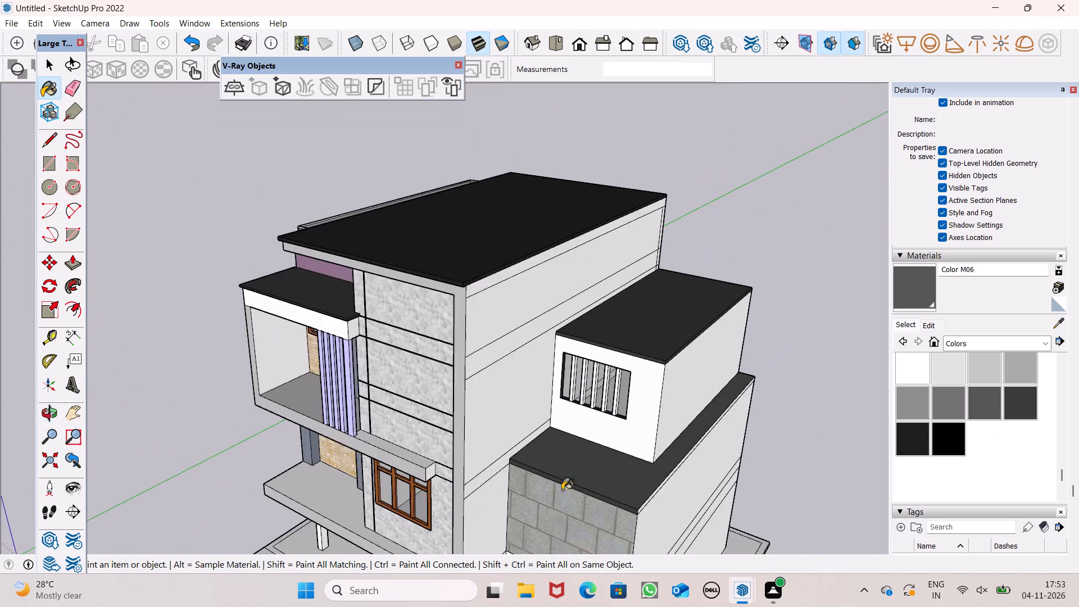
pyautogui.moveTo(556, 500); pyautogui.dragTo(596, 439, button='middle')
pyautogui.scroll(2, 556, 500)
pyautogui.scroll(6, 657, 470)
pyautogui.click(701, 443)
pyautogui.click(738, 442)
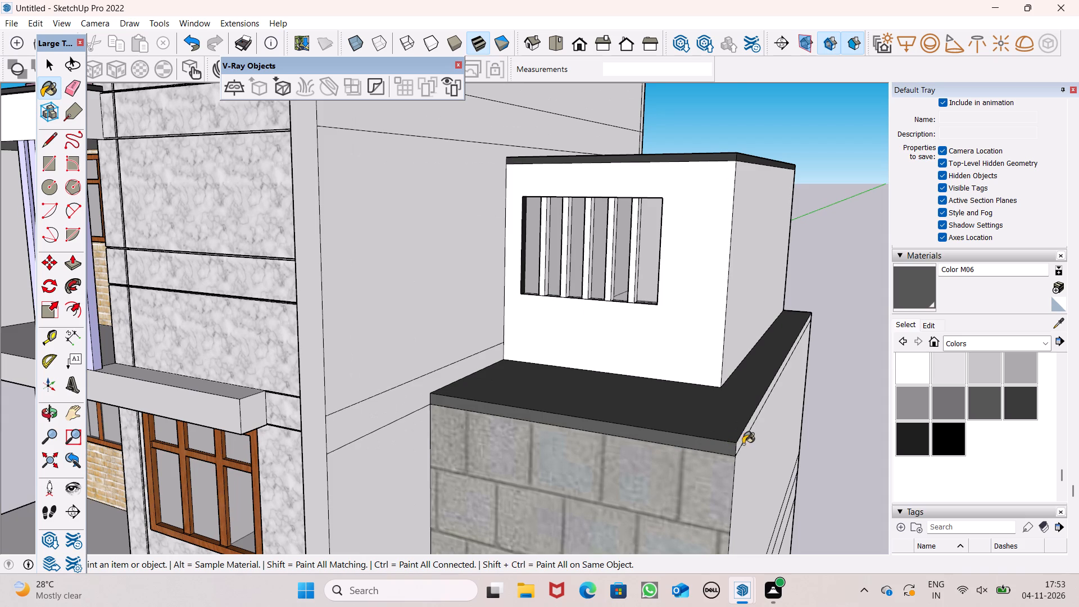
# Paint the side and rear edges of the side wing's lower roof slab in Color M06.
pyautogui.moveTo(745, 446); pyautogui.dragTo(624, 423, button='middle')
pyautogui.moveTo(655, 438); pyautogui.dragTo(646, 432)
pyautogui.scroll(-5, 496, 346)
pyautogui.scroll(8, 574, 398)
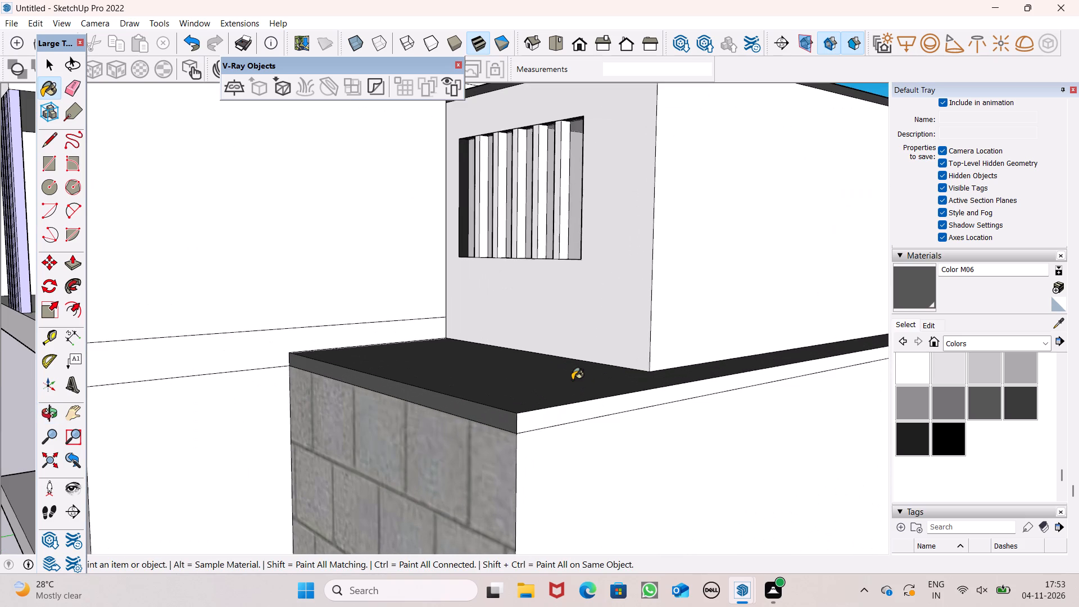
pyautogui.moveTo(572, 417); pyautogui.dragTo(569, 406)
pyautogui.scroll(-7, 520, 343)
pyautogui.scroll(-1, 580, 307)
pyautogui.scroll(1, 580, 307)
pyautogui.scroll(-2, 579, 307)
pyautogui.moveTo(645, 322); pyautogui.dragTo(578, 240, button='middle')
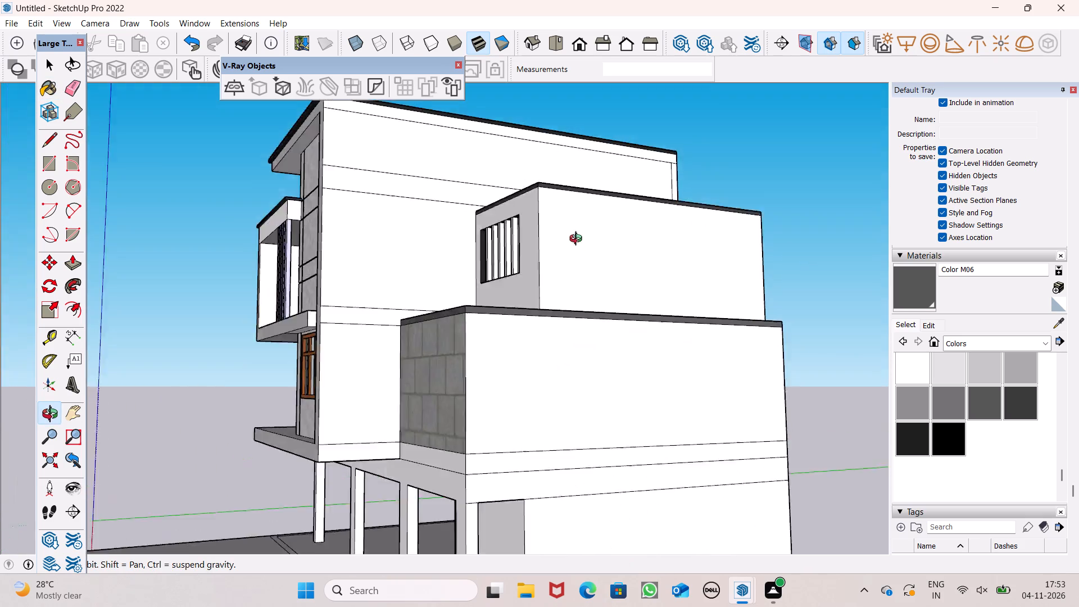
pyautogui.moveTo(578, 240); pyautogui.dragTo(178, 292, button='middle')
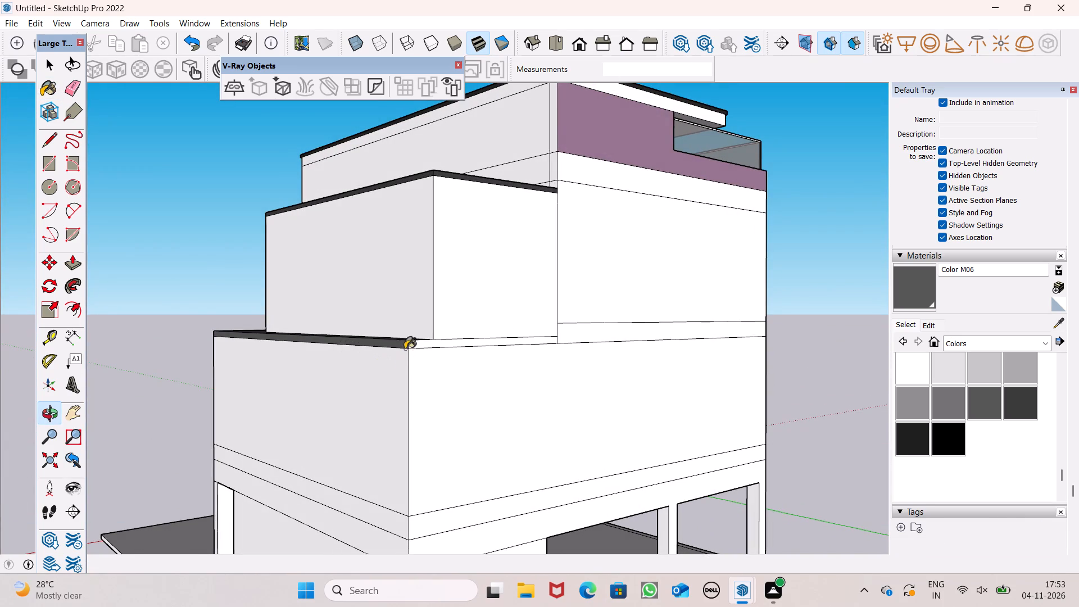
pyautogui.click(419, 343)
pyautogui.moveTo(500, 315); pyautogui.dragTo(806, 317, button='middle')
pyautogui.scroll(1, 498, 295)
pyautogui.scroll(-5, 498, 296)
pyautogui.moveTo(383, 353); pyautogui.dragTo(687, 377, button='middle')
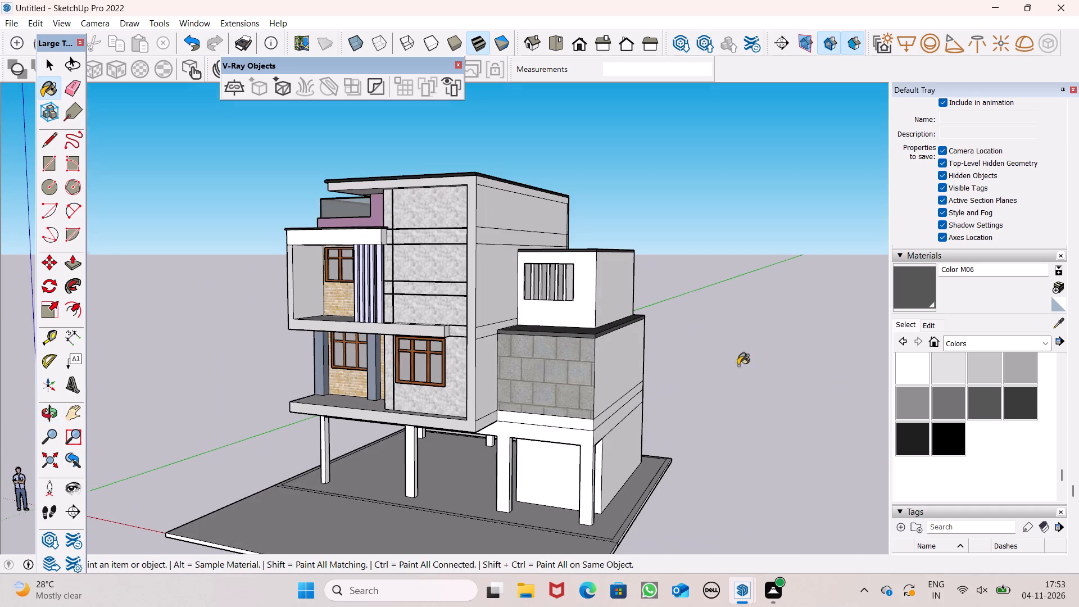
# Paint the side wing's upper-room front and side walls and the side wall of the floor below in Color M03.
pyautogui.click(1027, 376)
pyautogui.click(1011, 364)
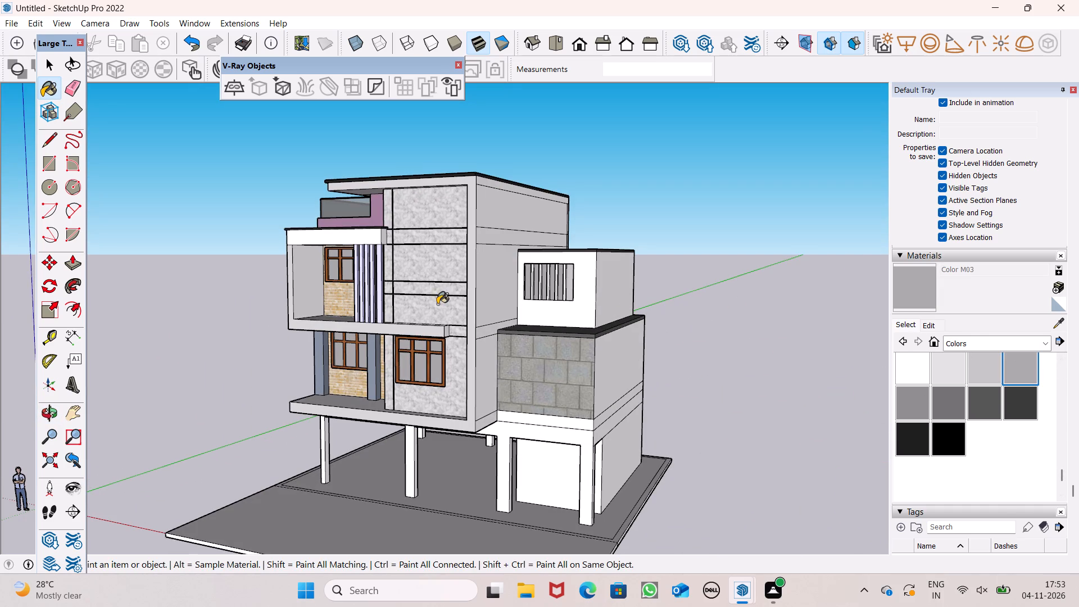
pyautogui.click(547, 317)
pyautogui.click(604, 306)
pyautogui.moveTo(592, 342); pyautogui.dragTo(667, 370, button='middle')
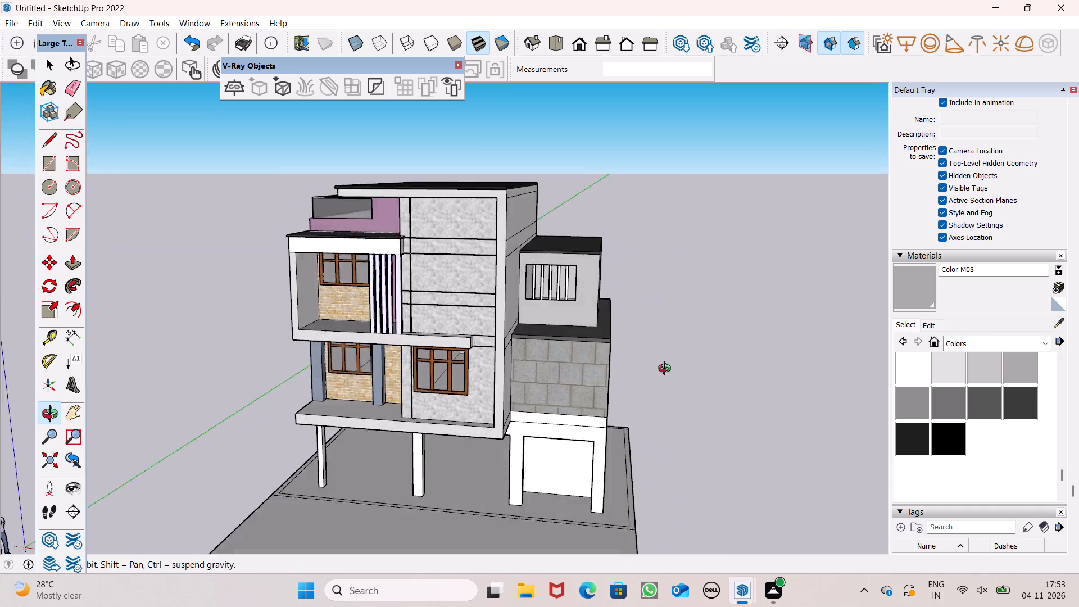
pyautogui.moveTo(667, 370); pyautogui.dragTo(688, 329, button='middle')
pyautogui.moveTo(644, 316); pyautogui.dragTo(535, 324, button='middle')
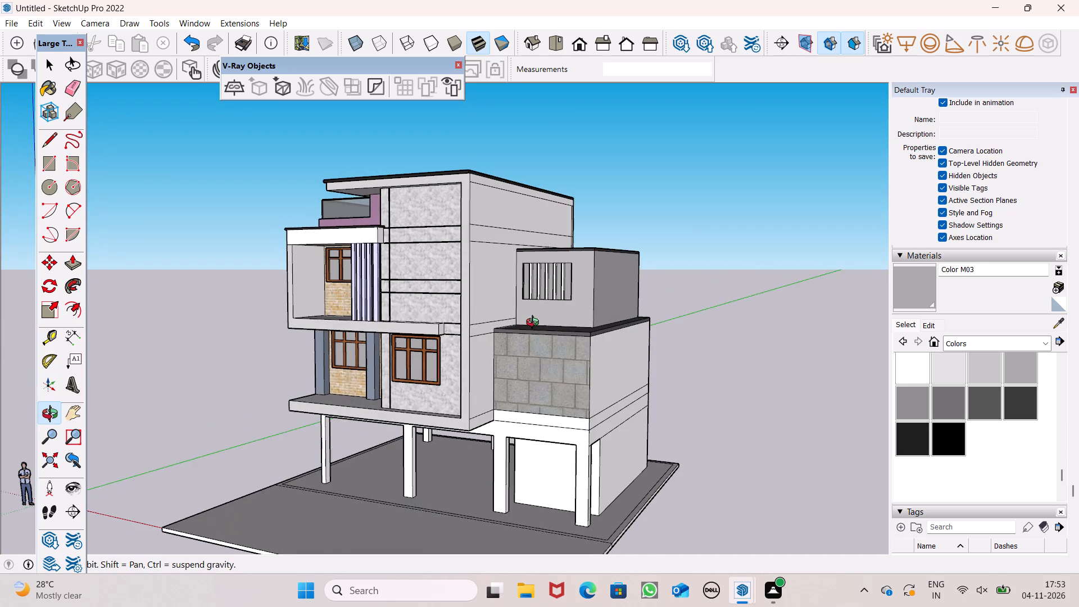
pyautogui.moveTo(535, 324); pyautogui.dragTo(542, 325, button='middle')
pyautogui.click(606, 354)
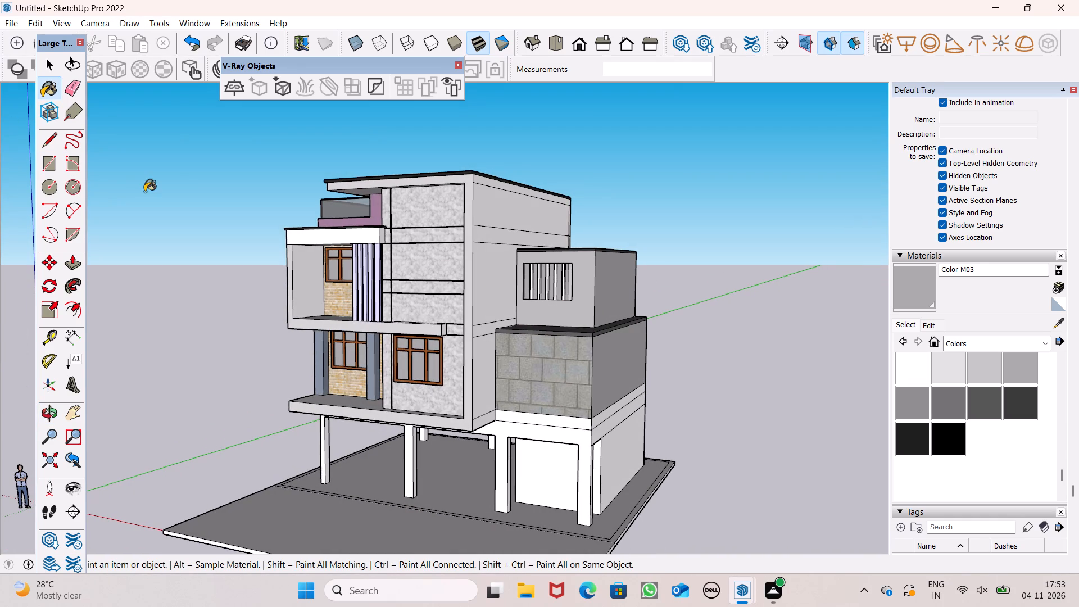
# Paint the front beam and column faces of the ground floor in Color M03.
pyautogui.moveTo(443, 305); pyautogui.dragTo(570, 372, button='middle')
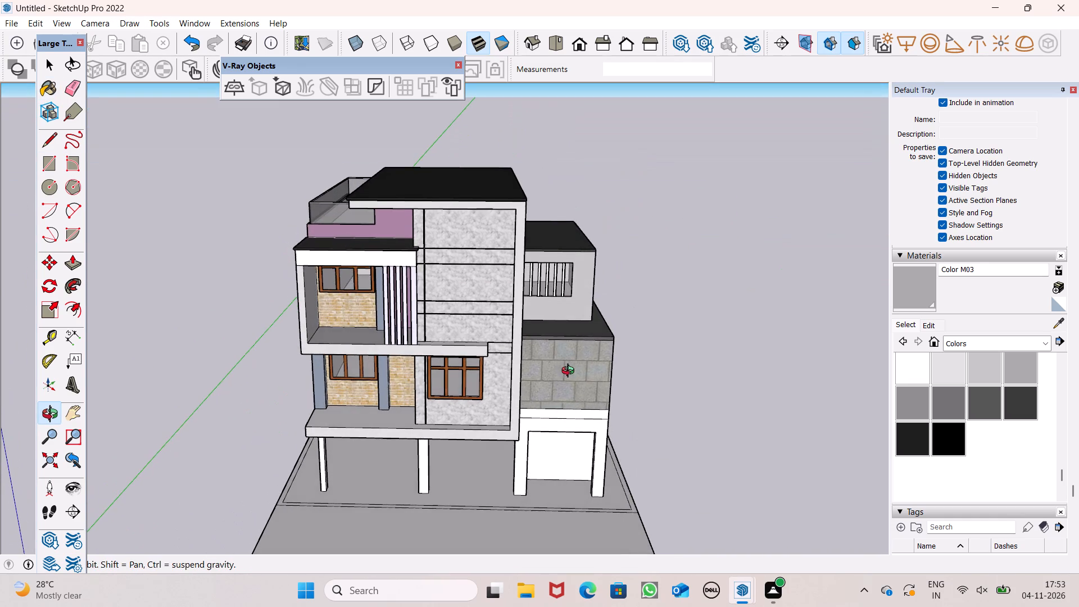
pyautogui.moveTo(570, 372); pyautogui.dragTo(559, 379, button='middle')
pyautogui.scroll(-1, 570, 244)
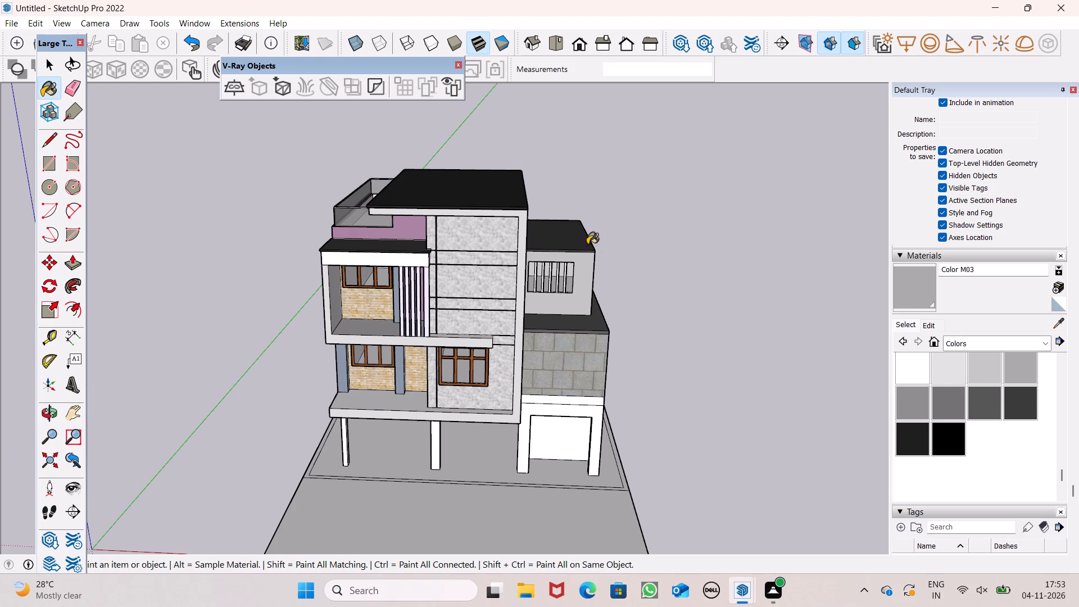
pyautogui.scroll(-4, 682, 231)
pyautogui.moveTo(681, 255); pyautogui.dragTo(654, 43, button='middle')
pyautogui.scroll(4, 647, 124)
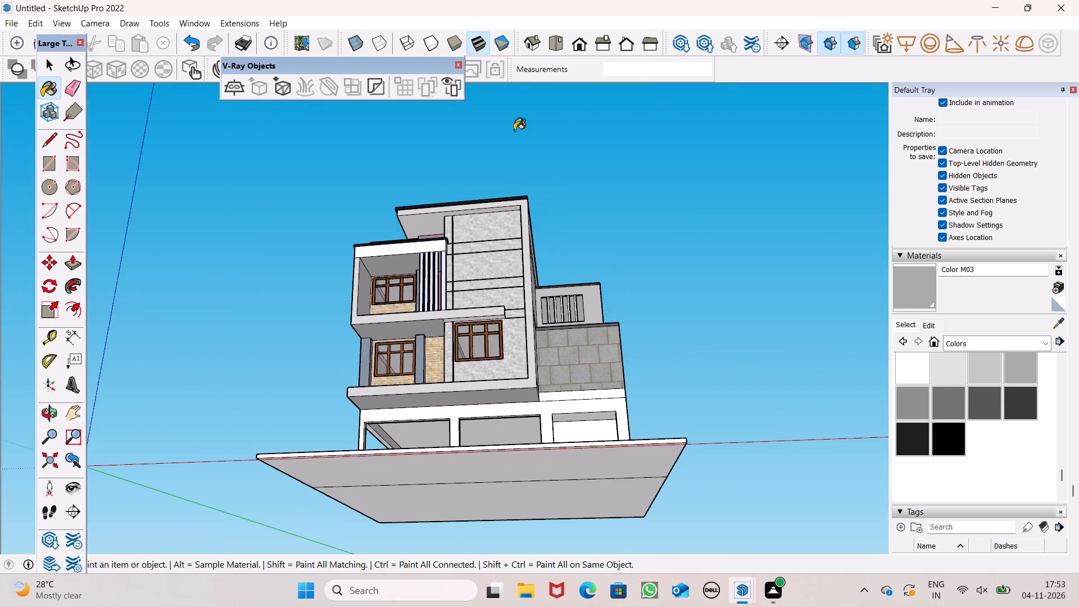
pyautogui.scroll(-6, 582, 273)
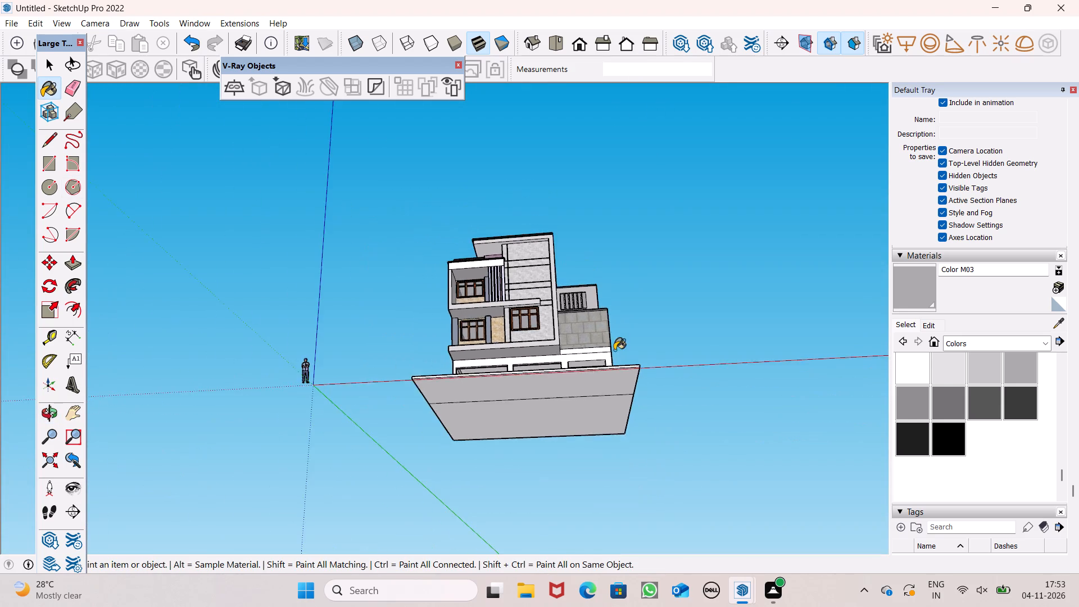
pyautogui.moveTo(615, 357); pyautogui.dragTo(621, 405, button='middle')
pyautogui.scroll(-1, 514, 379)
pyautogui.scroll(6, 514, 379)
pyautogui.click(629, 353)
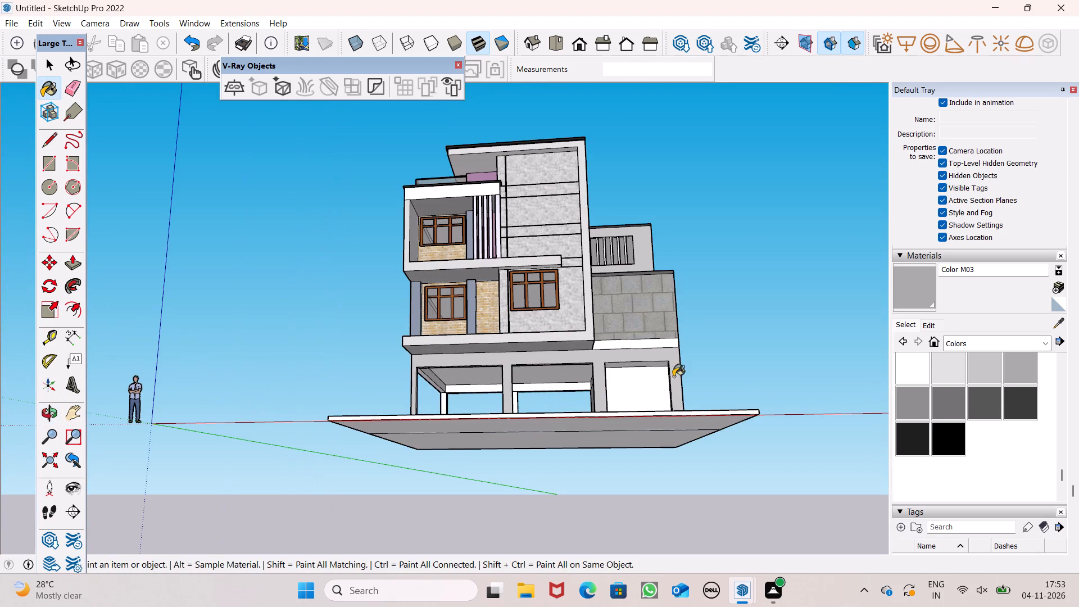
# Paint the garage's front panel, its inner side wall and the rear beam's inner face in Color M03.
pyautogui.scroll(1, 673, 377)
pyautogui.moveTo(673, 378); pyautogui.dragTo(799, 397, button='middle')
pyautogui.moveTo(605, 423); pyautogui.dragTo(613, 424)
pyautogui.click(574, 406)
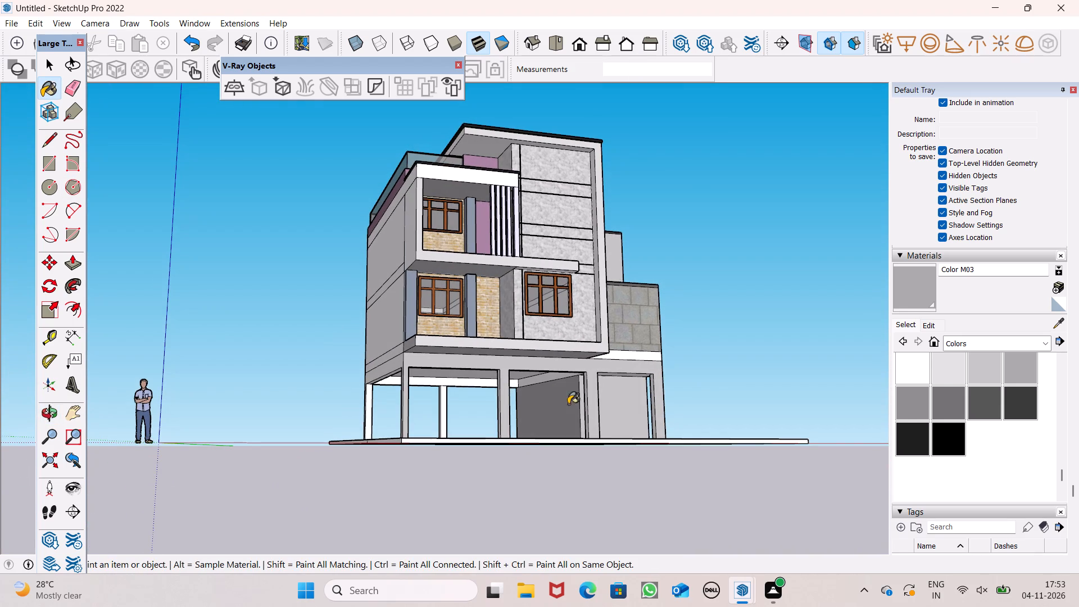
pyautogui.scroll(5, 429, 391)
pyautogui.click(440, 376)
pyautogui.click(448, 385)
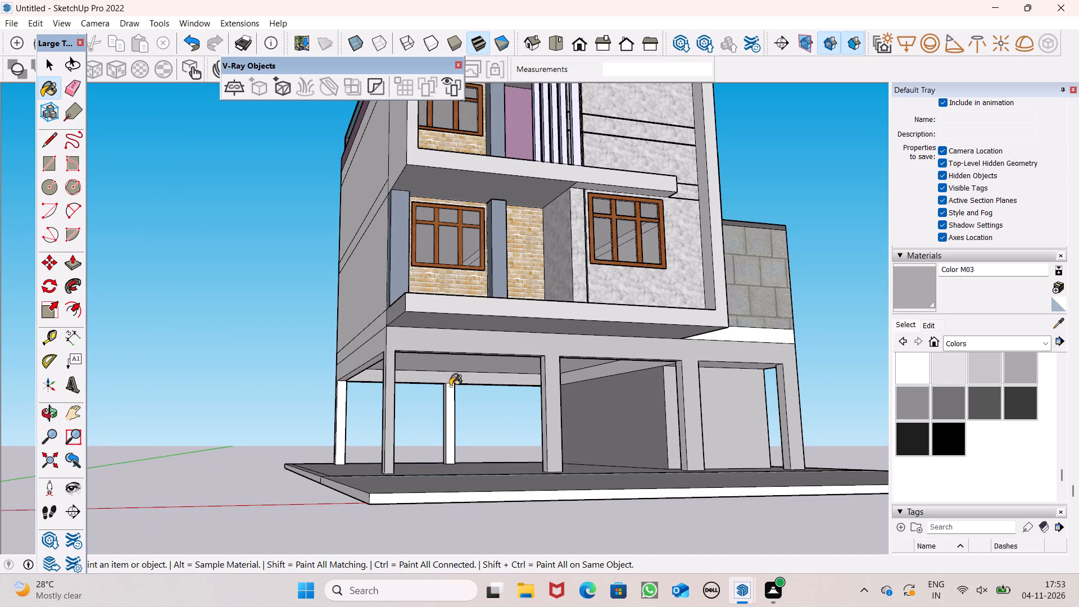
# Paint the ground-floor beam and column faces on the side away from the garage in Color M03.
pyautogui.scroll(-2, 478, 383)
pyautogui.moveTo(486, 390); pyautogui.dragTo(699, 391, button='middle')
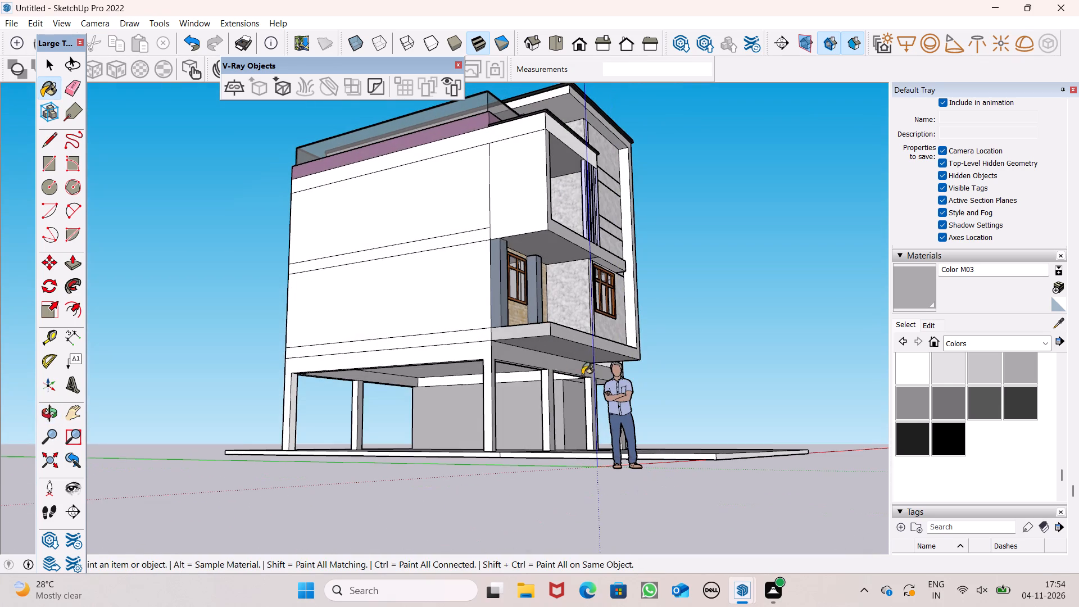
pyautogui.click(483, 355)
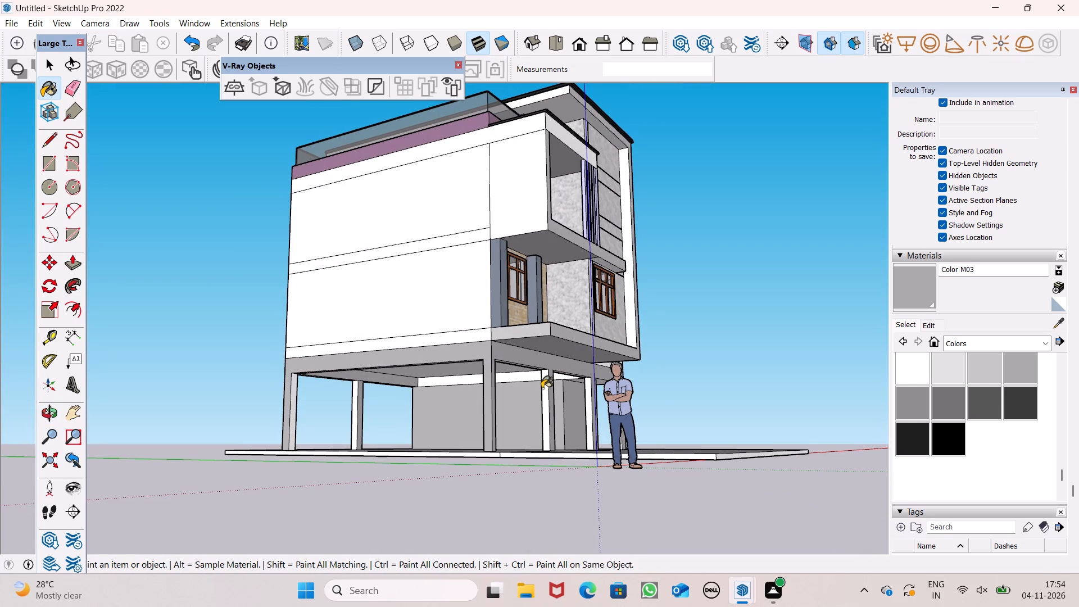
pyautogui.click(542, 388)
pyautogui.scroll(7, 590, 392)
pyautogui.click(586, 395)
pyautogui.click(637, 389)
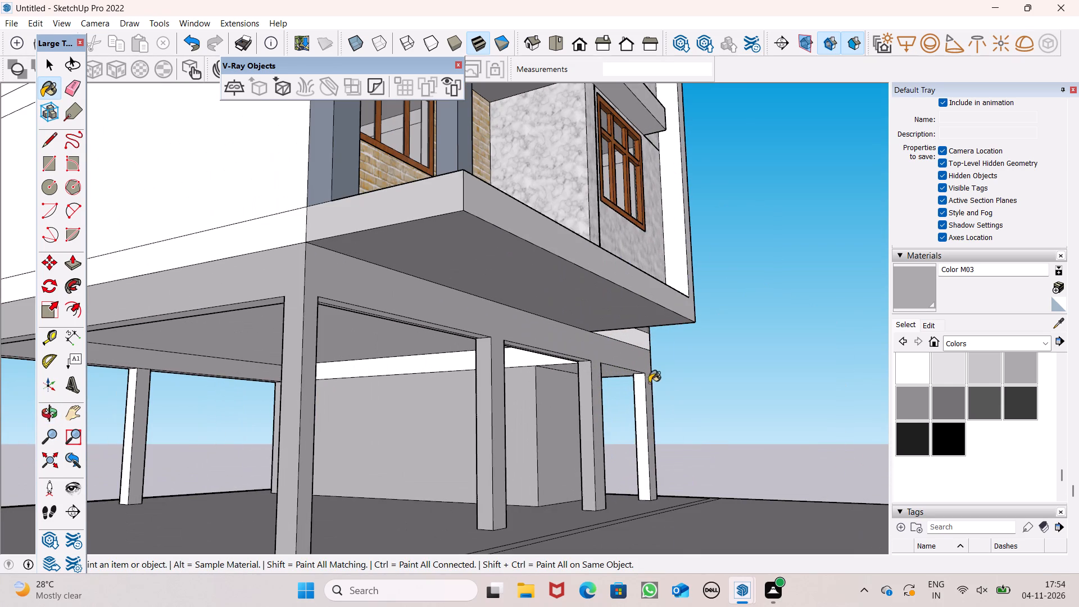
# Paint the remaining white inner beam and column faces beneath the house, towards the garage and front, in Color M03.
pyautogui.scroll(-6, 653, 374)
pyautogui.moveTo(558, 375); pyautogui.dragTo(845, 348, button='middle')
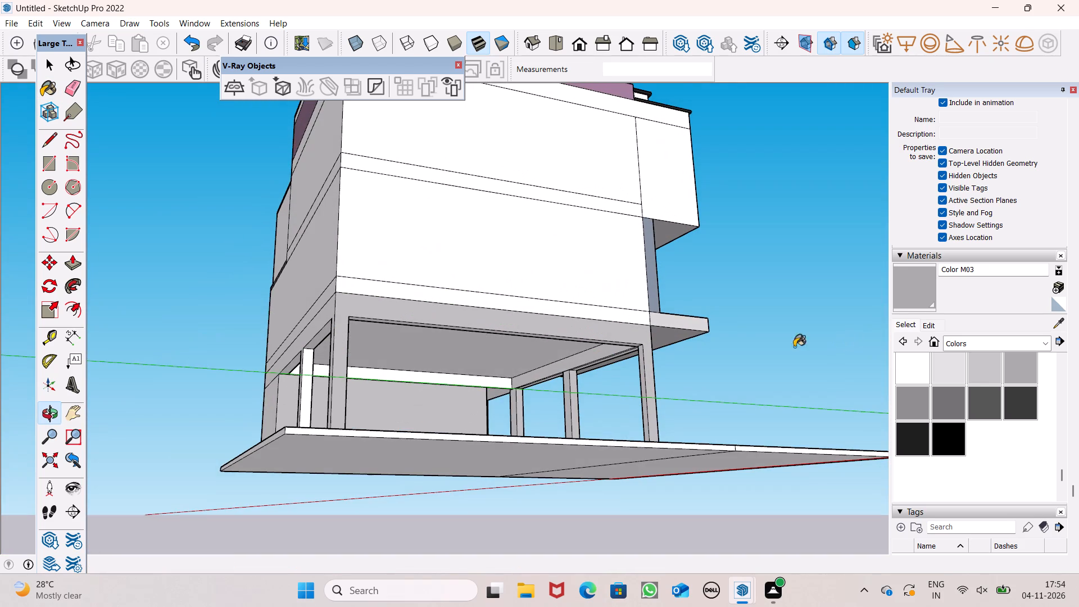
pyautogui.click(482, 371)
pyautogui.click(497, 377)
pyautogui.click(550, 373)
# Paint the rear ground-floor beam and its column faces in Color M03.
pyautogui.moveTo(544, 369); pyautogui.dragTo(538, 333, button='middle')
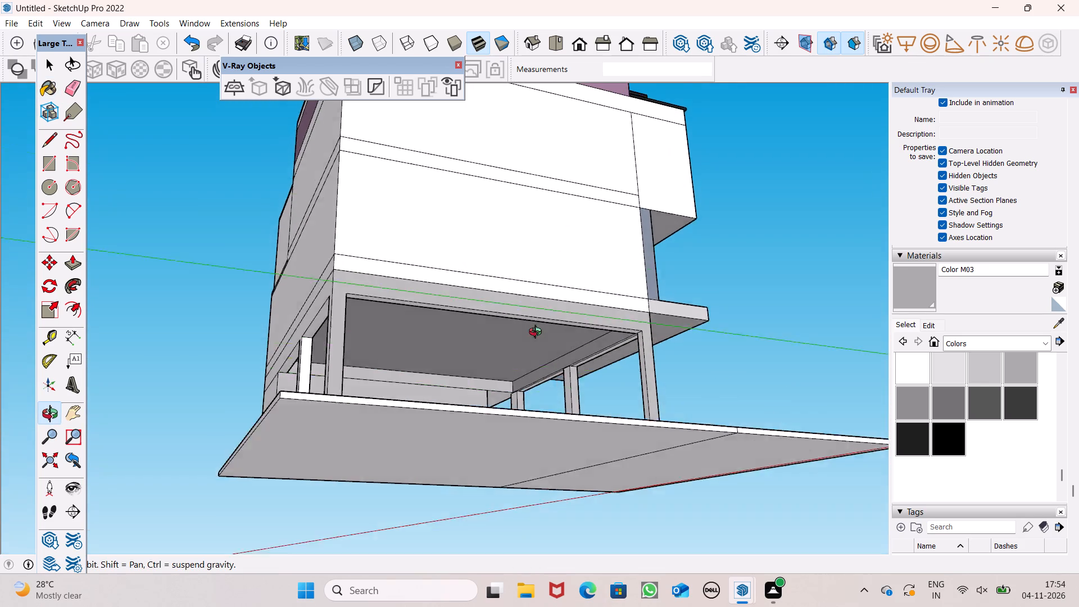
pyautogui.moveTo(538, 333); pyautogui.dragTo(406, 248, button='middle')
pyautogui.scroll(1, 397, 245)
pyautogui.scroll(-5, 502, 289)
pyautogui.moveTo(455, 293); pyautogui.dragTo(865, 411, button='middle')
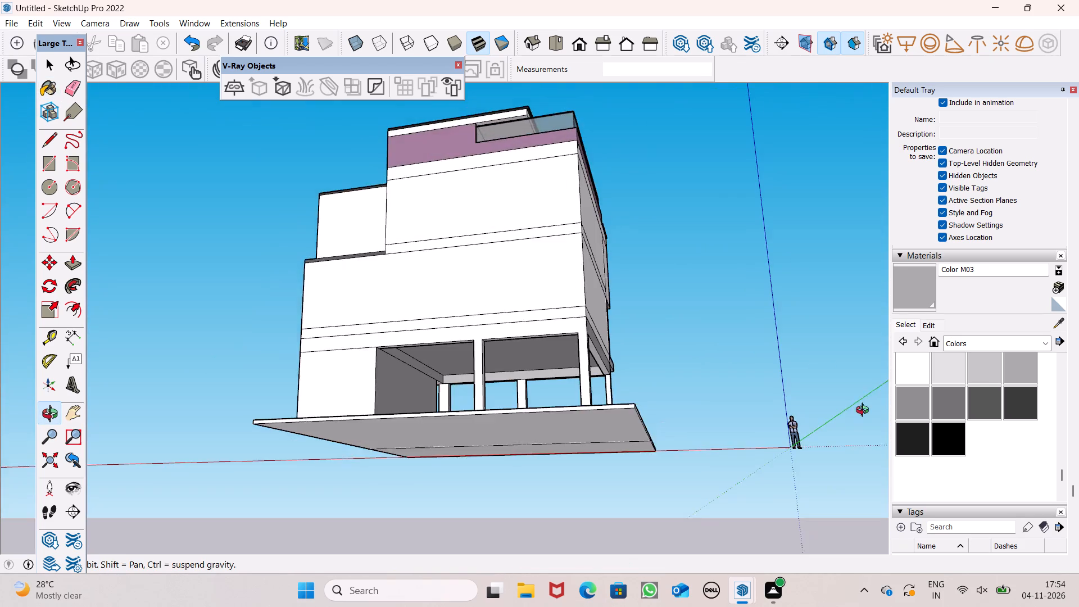
pyautogui.moveTo(865, 411); pyautogui.dragTo(865, 412, button='middle')
pyautogui.scroll(4, 785, 392)
pyautogui.click(510, 316)
# Paint the garage's outer rear and side walls in Color M03.
pyautogui.scroll(-5, 620, 305)
pyautogui.moveTo(575, 331); pyautogui.dragTo(619, 357, button='middle')
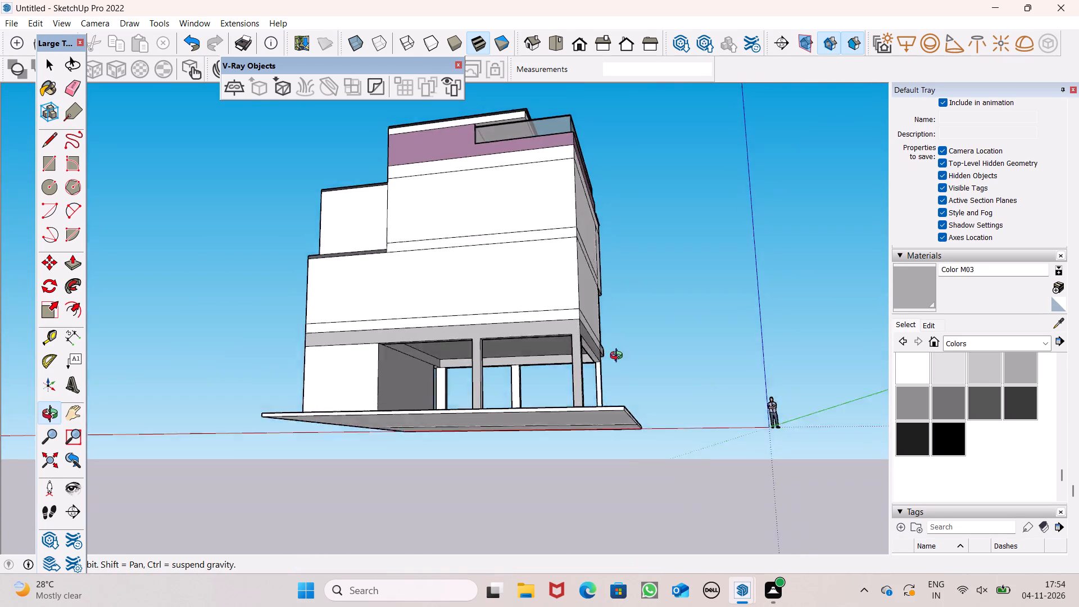
pyautogui.moveTo(619, 357); pyautogui.dragTo(568, 311, button='middle')
pyautogui.moveTo(364, 343); pyautogui.dragTo(373, 349)
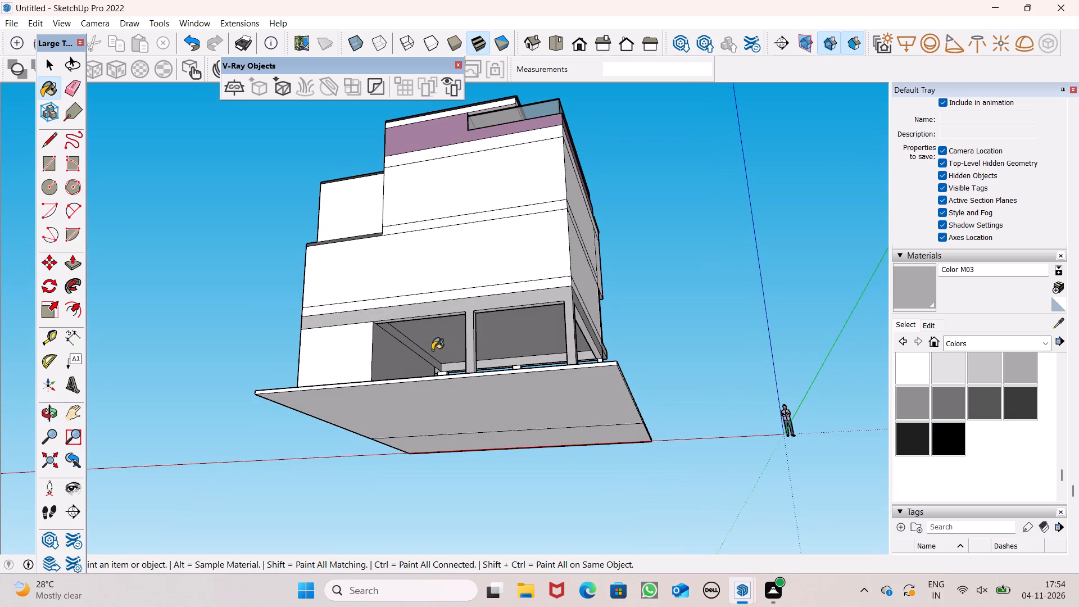
pyautogui.click(401, 358)
pyautogui.scroll(-6, 557, 316)
pyautogui.moveTo(465, 328); pyautogui.dragTo(669, 375, button='middle')
pyautogui.moveTo(456, 364); pyautogui.dragTo(463, 366)
pyautogui.click(476, 361)
pyautogui.moveTo(429, 354); pyautogui.dragTo(438, 359)
# Paint the beam above the garage's side wall and the front corner column's side face in Color M03.
pyautogui.moveTo(520, 356); pyautogui.dragTo(718, 403, button='middle')
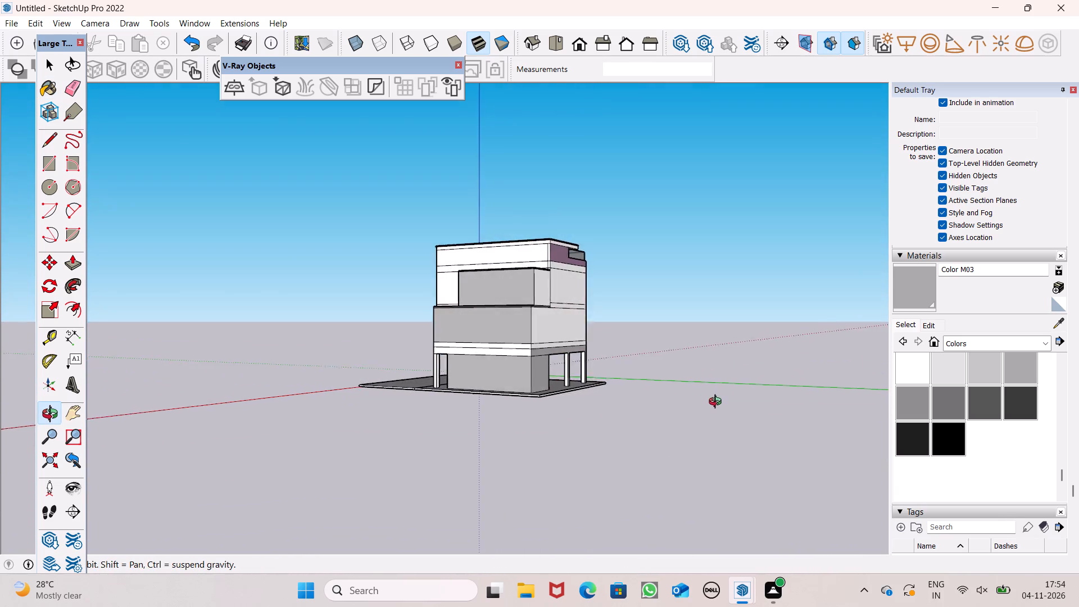
pyautogui.moveTo(718, 403); pyautogui.dragTo(815, 398, button='middle')
pyautogui.scroll(5, 534, 368)
pyautogui.click(427, 350)
pyautogui.moveTo(387, 350); pyautogui.dragTo(432, 356, button='middle')
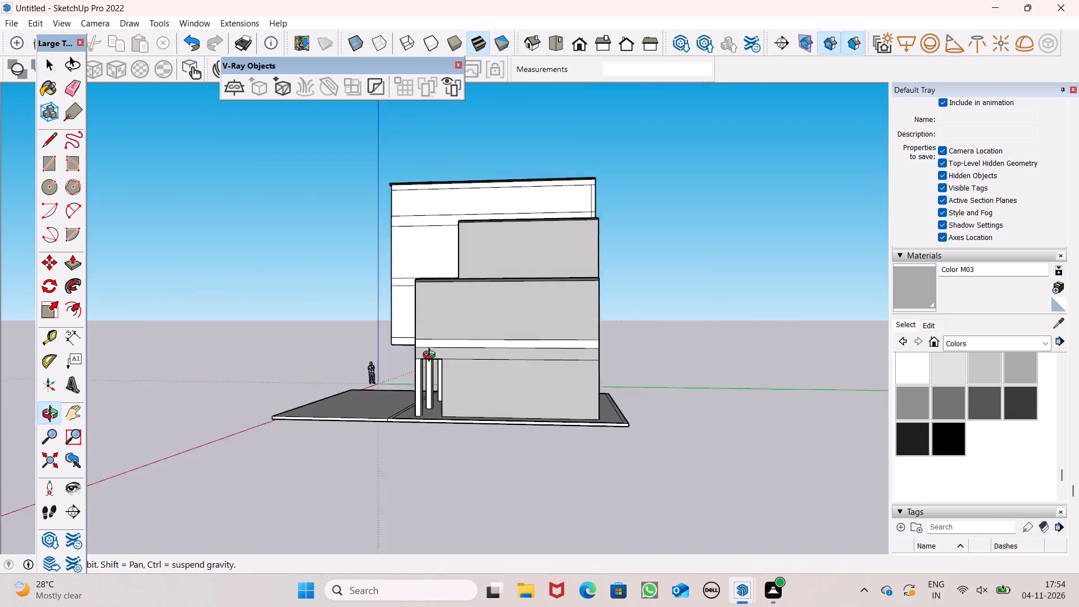
pyautogui.moveTo(432, 356); pyautogui.dragTo(396, 345, button='middle')
pyautogui.scroll(5, 400, 355)
pyautogui.click(424, 374)
# Paint the garage-facing sides of the open ground-floor columns and the adjoining inner beam faces in Color M03.
pyautogui.scroll(5, 435, 374)
pyautogui.middleClick(434, 375)
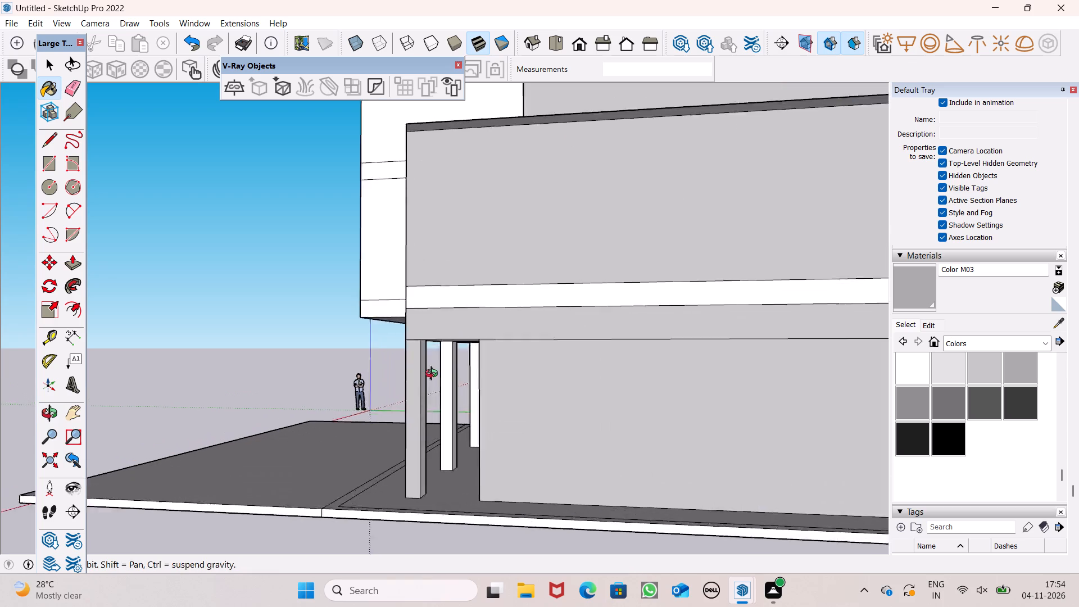
pyautogui.scroll(4, 434, 375)
pyautogui.moveTo(463, 381); pyautogui.dragTo(468, 379)
pyautogui.scroll(5, 516, 368)
pyautogui.click(516, 368)
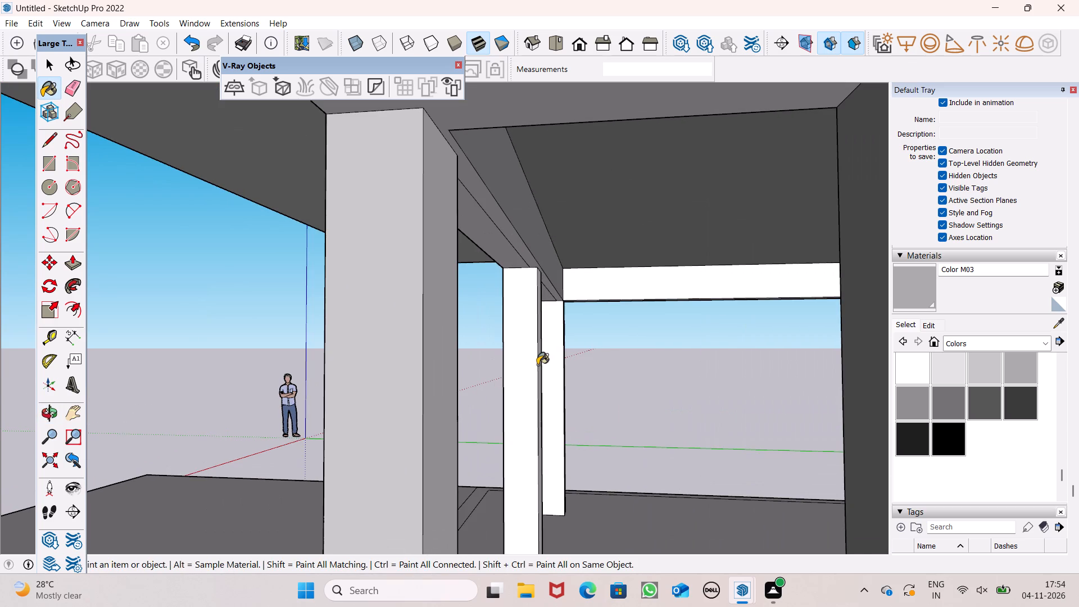
pyautogui.click(549, 357)
pyautogui.click(585, 291)
pyautogui.moveTo(590, 304); pyautogui.dragTo(522, 345, button='middle')
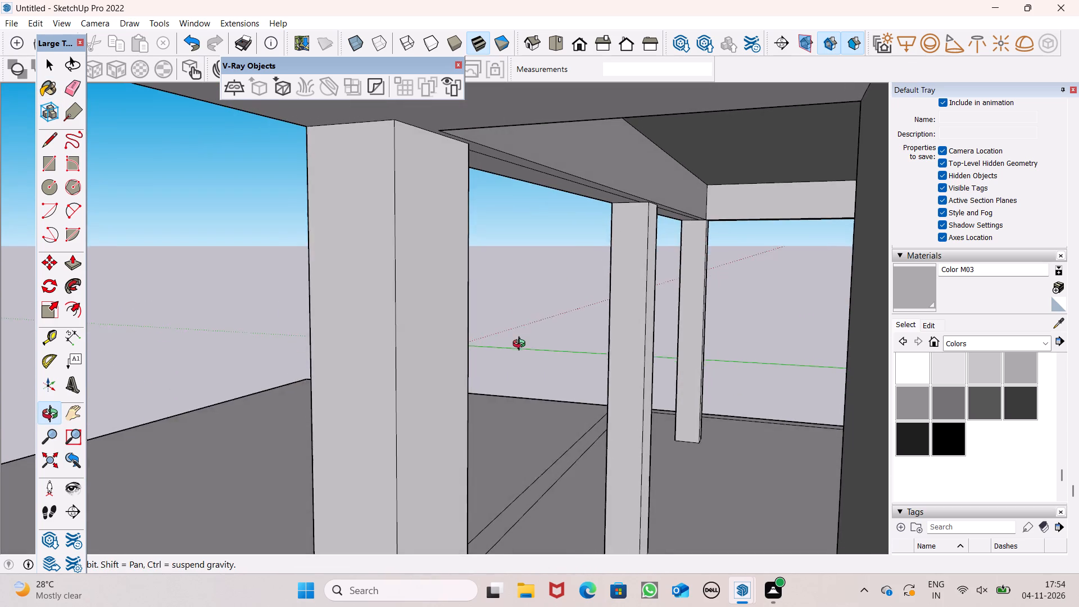
pyautogui.moveTo(522, 345); pyautogui.dragTo(522, 333, button='middle')
pyautogui.click(547, 157)
# Paint the white slab band below the side wing's stone wall, front and side faces, in Color M03.
pyautogui.moveTo(430, 303); pyautogui.dragTo(706, 316, button='middle')
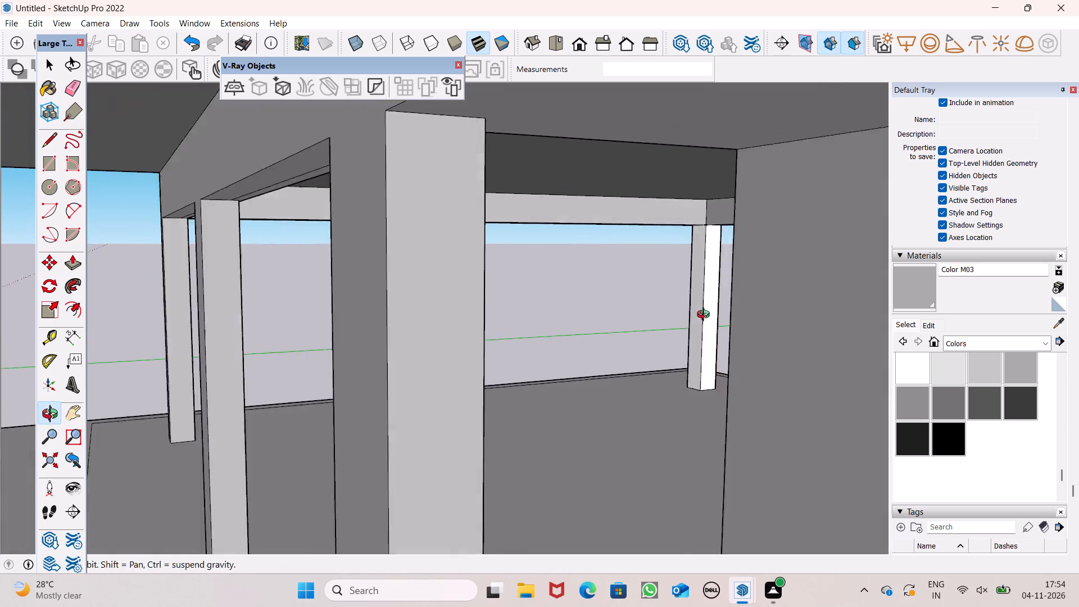
pyautogui.moveTo(706, 316); pyautogui.dragTo(920, 323, button='middle')
pyautogui.scroll(1, 919, 324)
pyautogui.scroll(-10, 616, 329)
pyautogui.scroll(1, 588, 333)
pyautogui.scroll(-3, 586, 336)
pyautogui.scroll(-10, 496, 296)
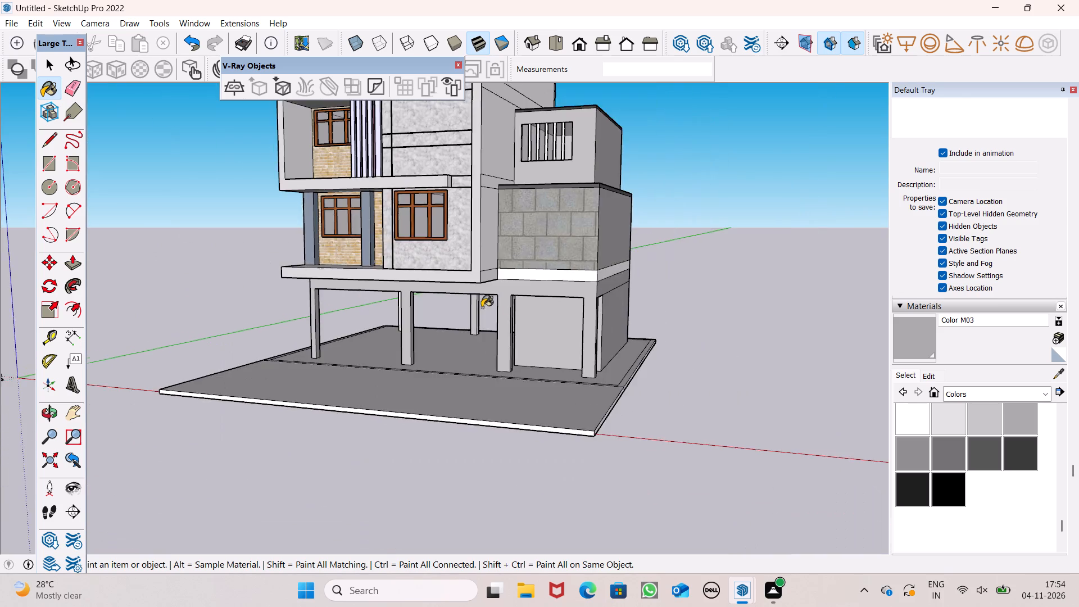
pyautogui.moveTo(509, 312); pyautogui.dragTo(475, 302, button='middle')
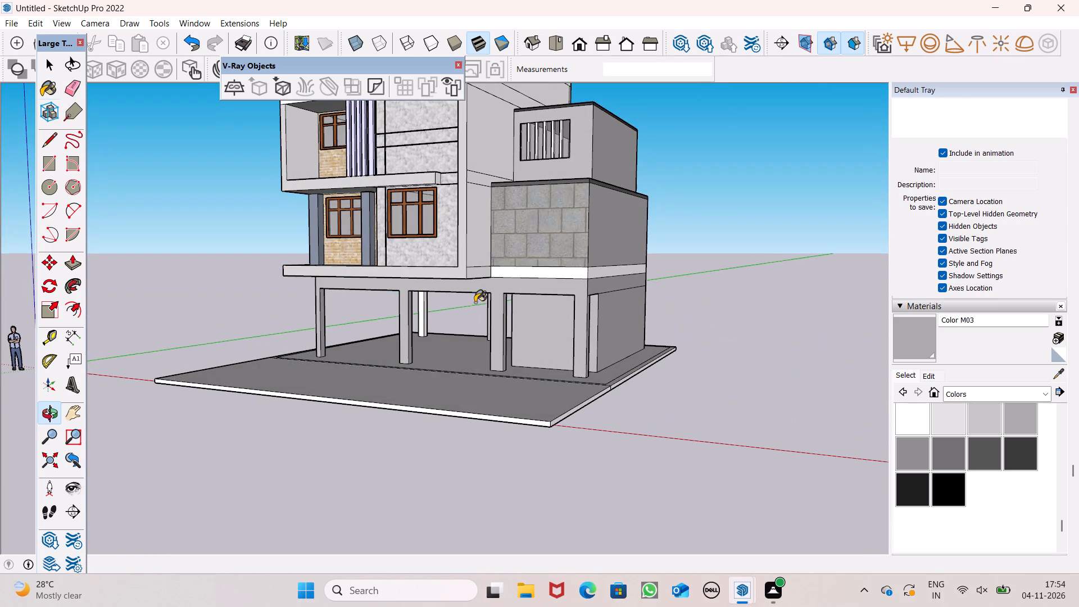
pyautogui.scroll(2, 553, 280)
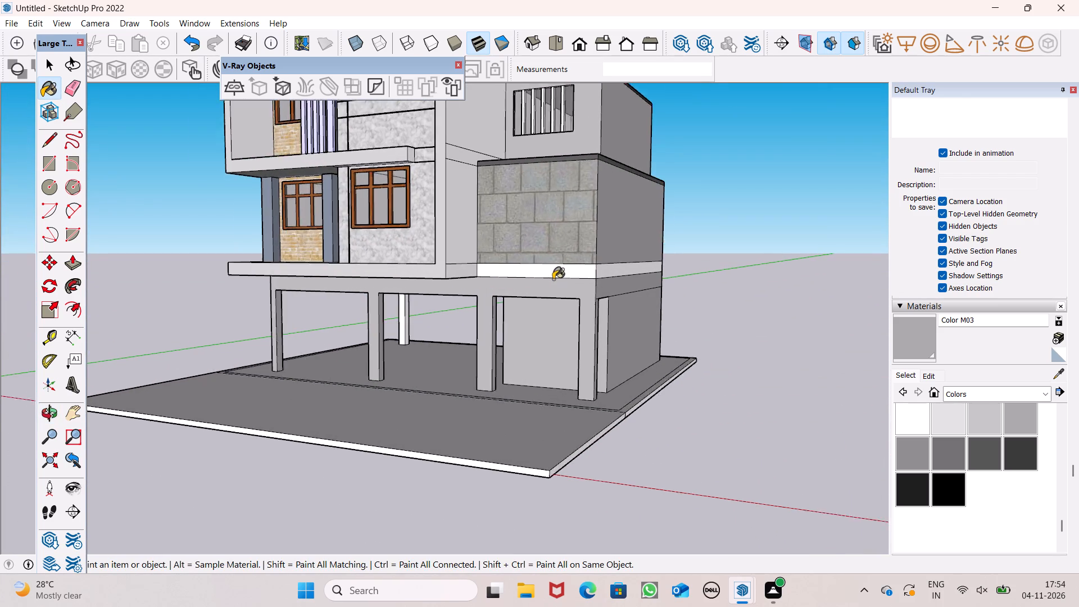
pyautogui.scroll(1, 553, 279)
pyautogui.scroll(5, 611, 274)
pyautogui.click(593, 271)
pyautogui.moveTo(554, 272); pyautogui.dragTo(583, 272)
pyautogui.click(601, 268)
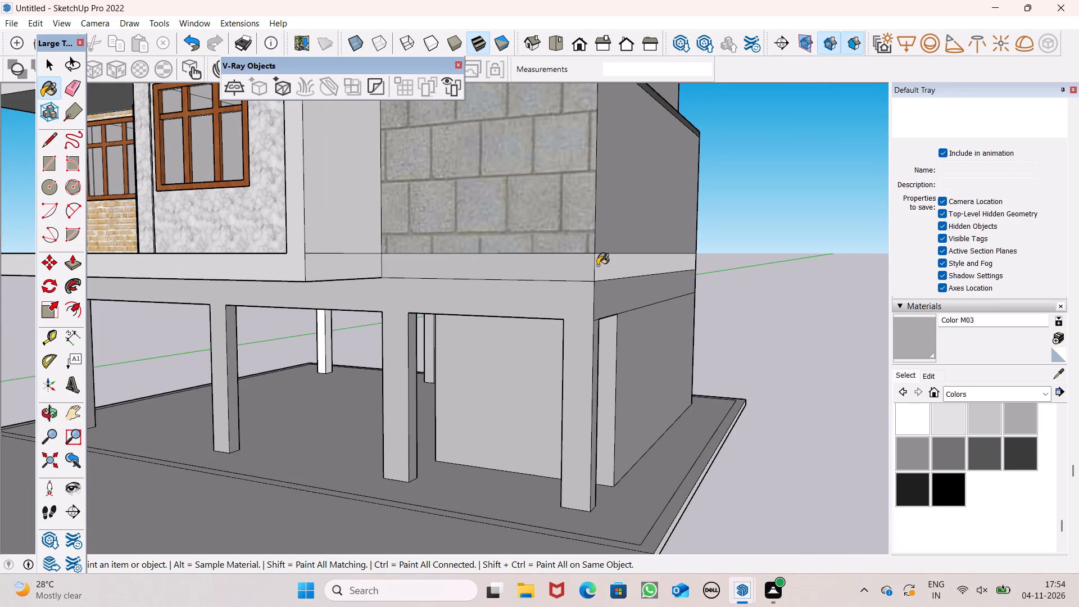
# Erase the edge lines between the side wing's slab band and the ground-floor beam, on the front and side.
pyautogui.scroll(-6, 594, 258)
pyautogui.moveTo(490, 271); pyautogui.dragTo(541, 314, button='middle')
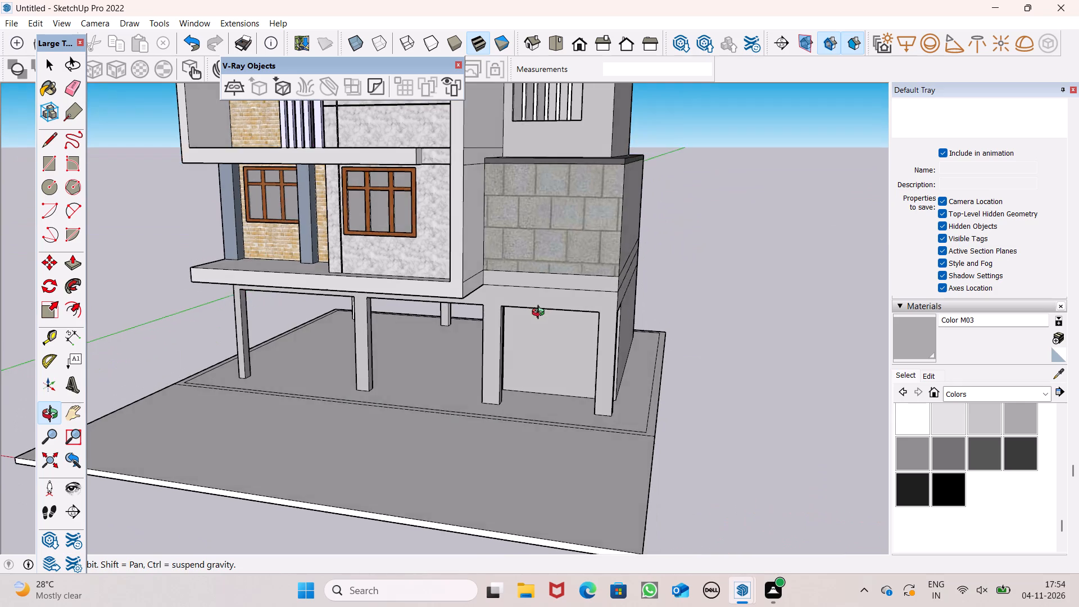
pyautogui.moveTo(541, 314); pyautogui.dragTo(503, 293, button='middle')
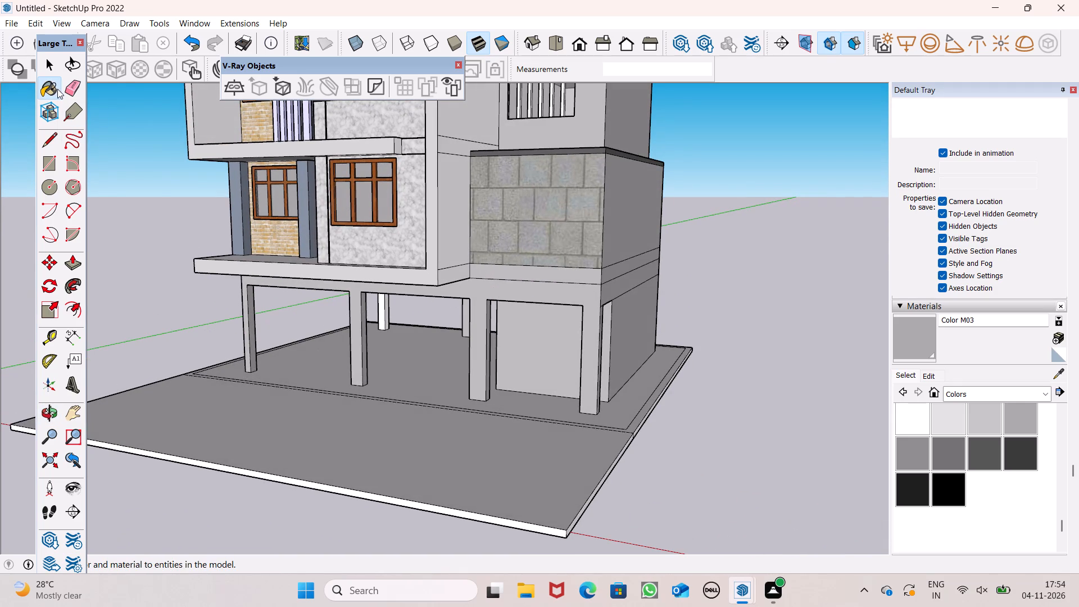
pyautogui.click(64, 88)
pyautogui.click(538, 277)
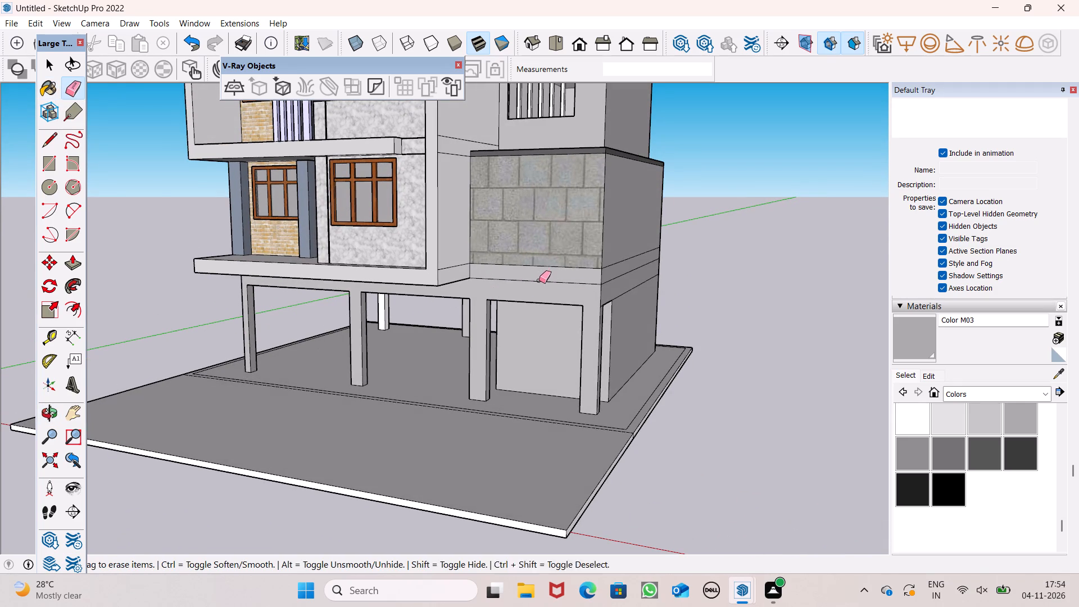
pyautogui.click(631, 271)
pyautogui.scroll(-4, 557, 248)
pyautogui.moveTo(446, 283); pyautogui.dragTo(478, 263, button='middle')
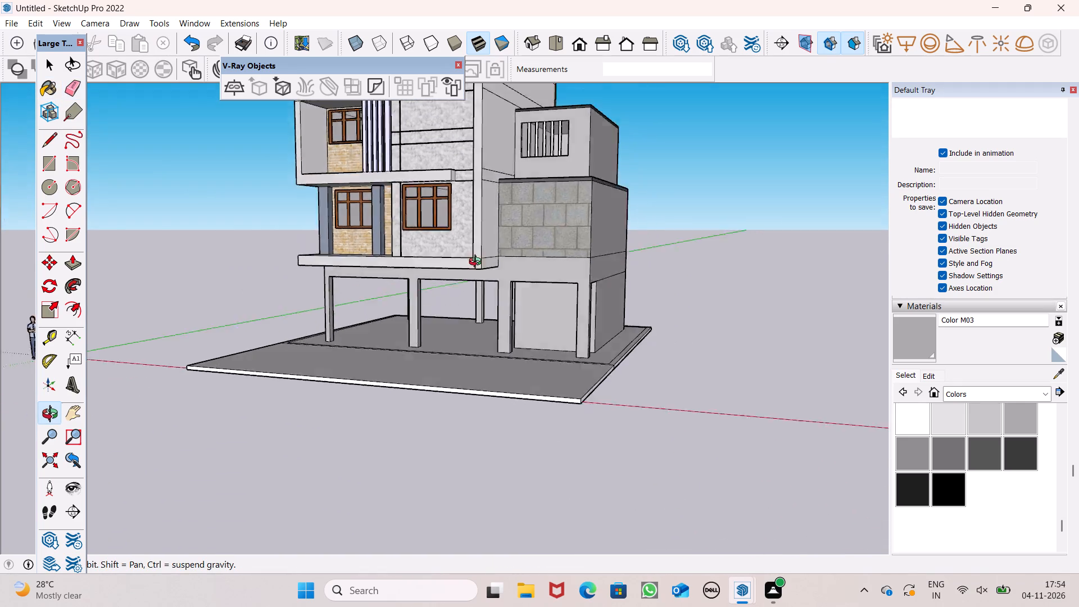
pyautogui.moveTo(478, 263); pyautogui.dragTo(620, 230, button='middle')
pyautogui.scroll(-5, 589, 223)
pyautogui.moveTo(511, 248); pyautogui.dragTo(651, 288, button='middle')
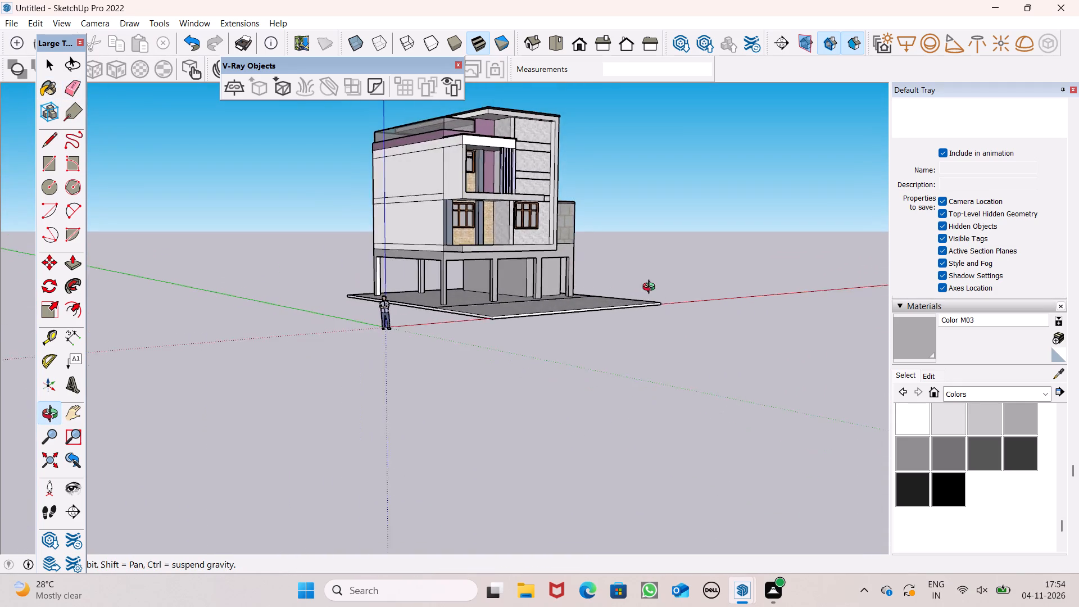
# Paint the front corner column of the open ground floor in Color M03.
pyautogui.moveTo(651, 288); pyautogui.dragTo(761, 287, button='middle')
pyautogui.scroll(-2, 573, 262)
pyautogui.moveTo(699, 279); pyautogui.dragTo(383, 283, button='middle')
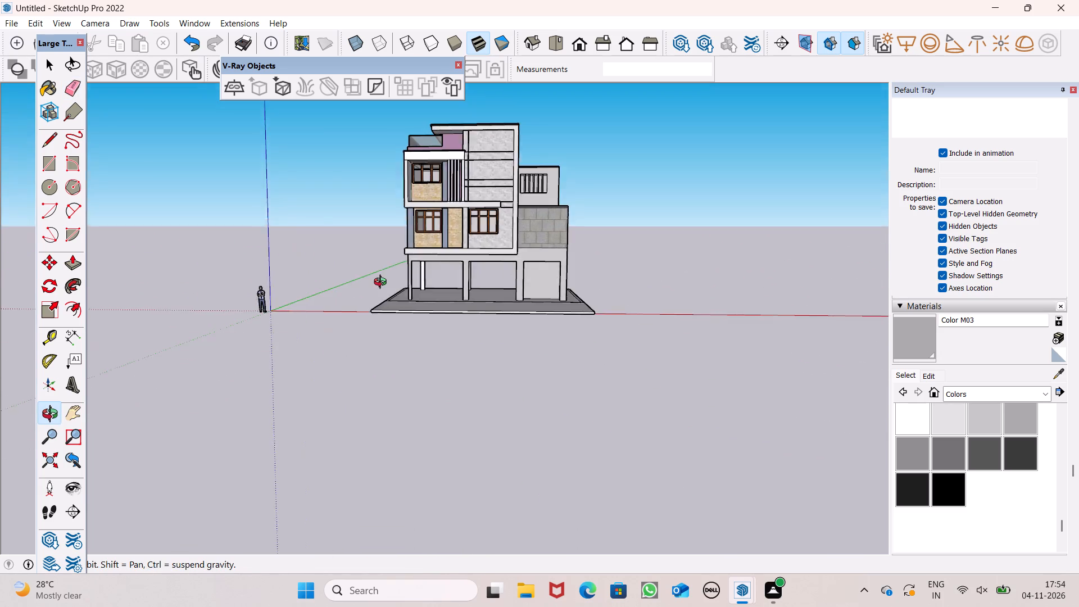
pyautogui.moveTo(383, 283); pyautogui.dragTo(369, 266, button='middle')
pyautogui.click(913, 336)
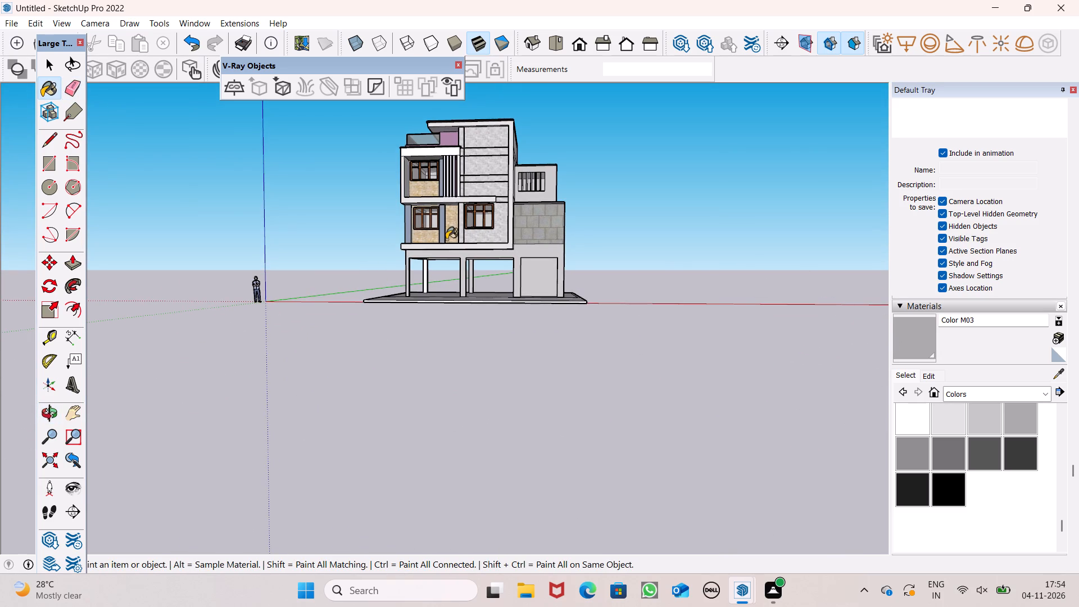
pyautogui.scroll(9, 446, 239)
pyautogui.scroll(5, 406, 301)
pyautogui.click(415, 302)
# Paint the undersides of the front ground-floor beam between the open columns in Color M03.
pyautogui.moveTo(381, 296); pyautogui.dragTo(682, 301, button='middle')
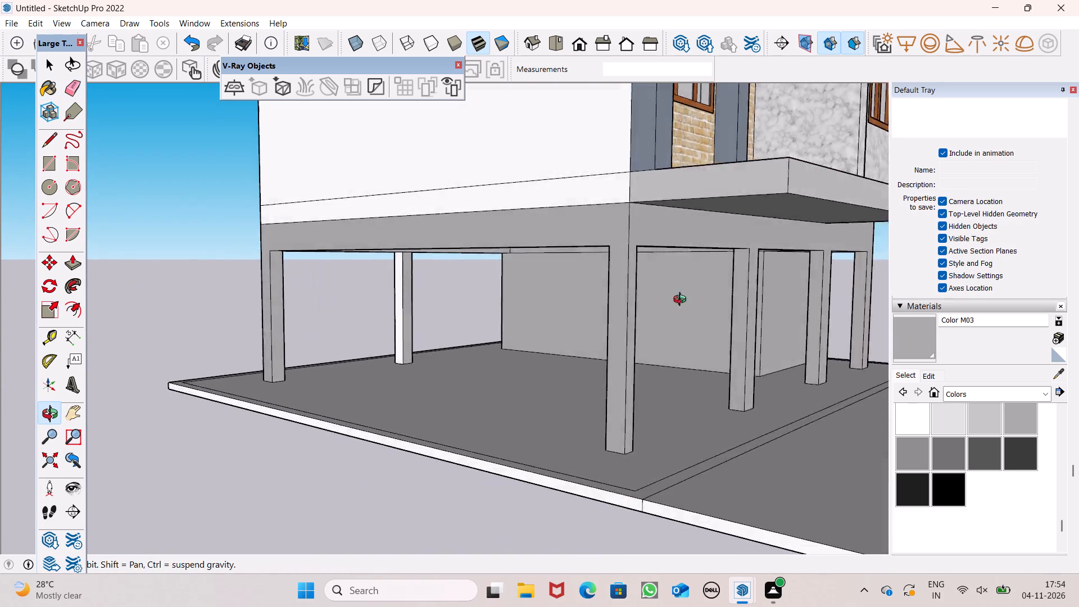
pyautogui.moveTo(682, 301); pyautogui.dragTo(838, 282, button='middle')
pyautogui.scroll(1, 838, 282)
pyautogui.moveTo(671, 282); pyautogui.dragTo(782, 191, button='middle')
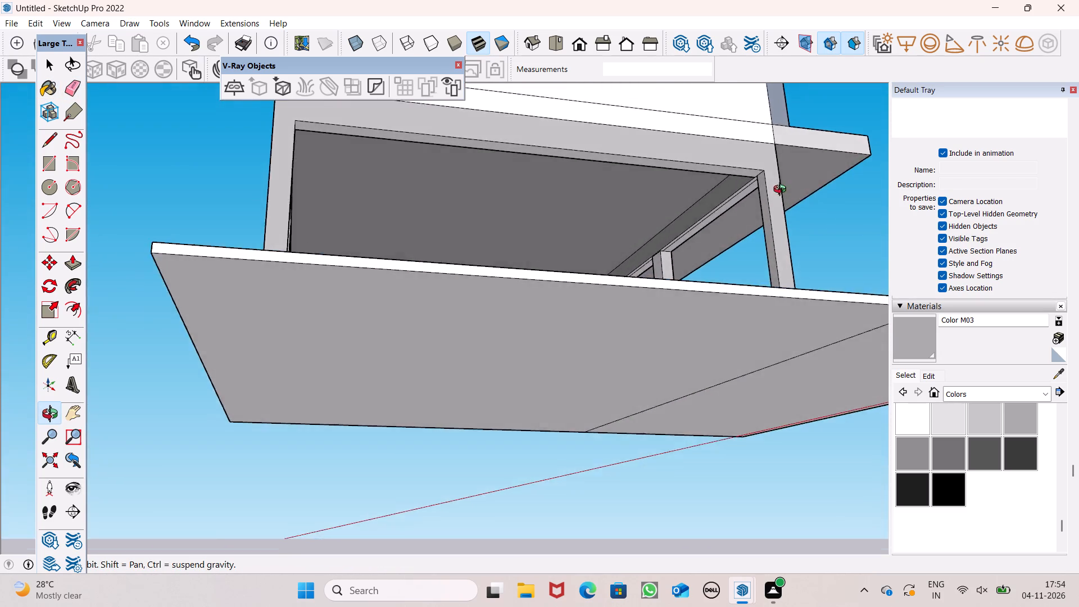
pyautogui.moveTo(782, 191); pyautogui.dragTo(638, 237, button='middle')
pyautogui.scroll(-3, 596, 248)
pyautogui.scroll(-2, 501, 255)
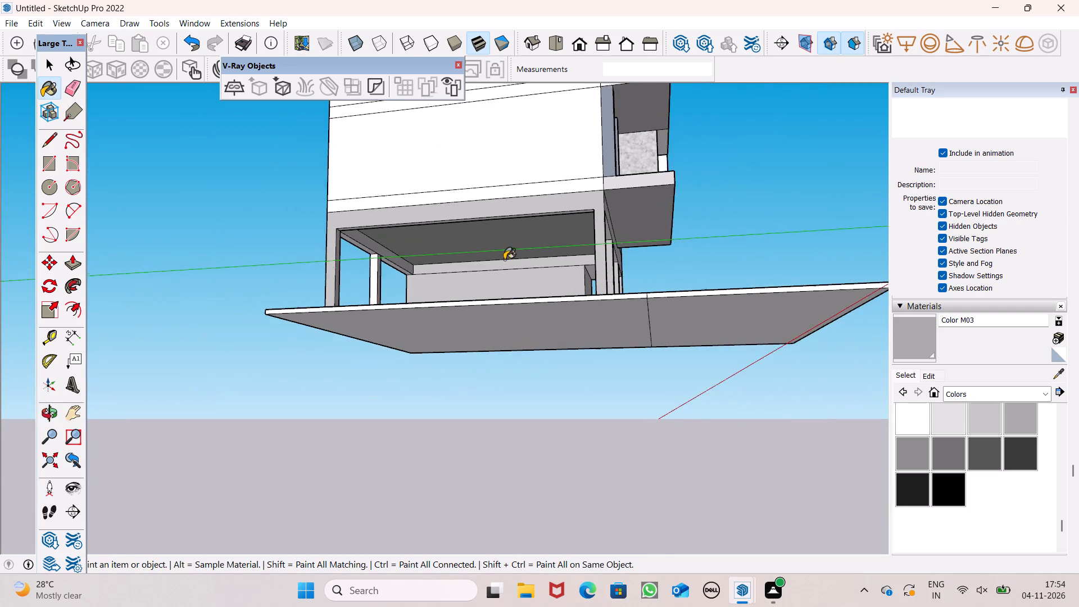
pyautogui.scroll(-1, 504, 260)
pyautogui.moveTo(271, 235); pyautogui.dragTo(176, 182, button='middle')
pyautogui.scroll(6, 430, 184)
pyautogui.scroll(7, 595, 193)
pyautogui.click(635, 198)
pyautogui.scroll(7, 676, 219)
pyautogui.moveTo(684, 243); pyautogui.dragTo(690, 257, button='middle')
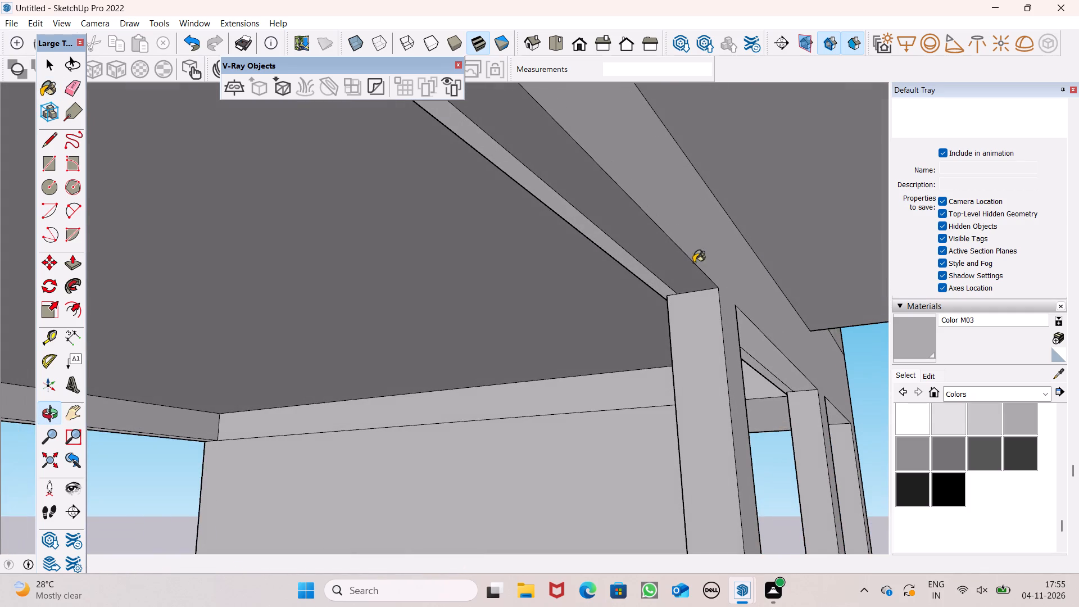
pyautogui.click(598, 230)
pyautogui.scroll(-4, 582, 198)
pyautogui.scroll(6, 713, 258)
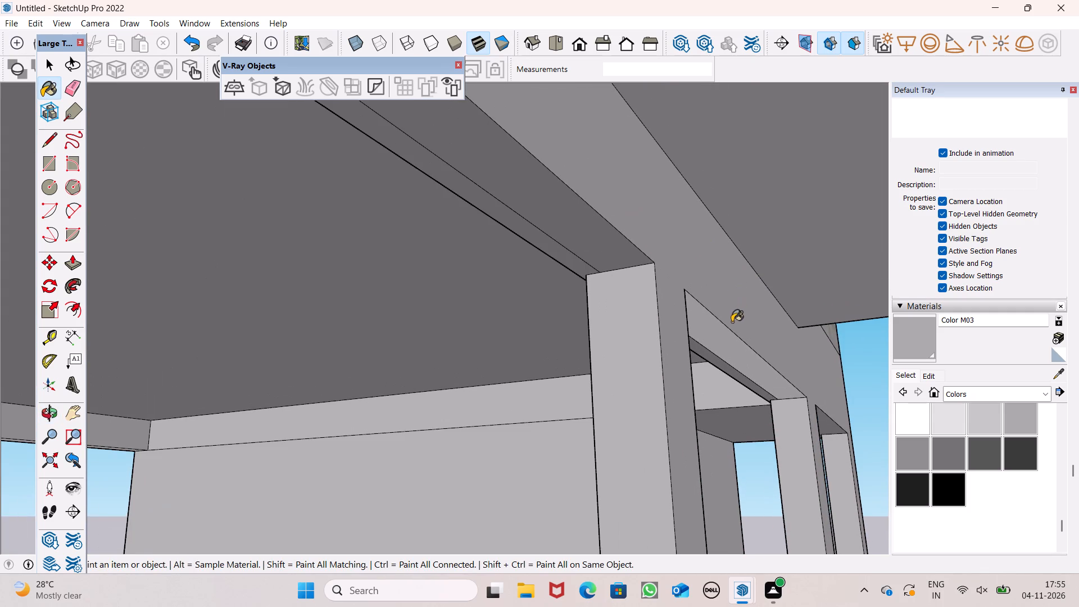
pyautogui.moveTo(697, 348); pyautogui.dragTo(696, 342)
# Paint the undersides of the rear beam over both openings and the white column face beyond in Color M03.
pyautogui.scroll(1, 720, 350)
pyautogui.moveTo(720, 350); pyautogui.dragTo(507, 243, button='middle')
pyautogui.scroll(-7, 505, 228)
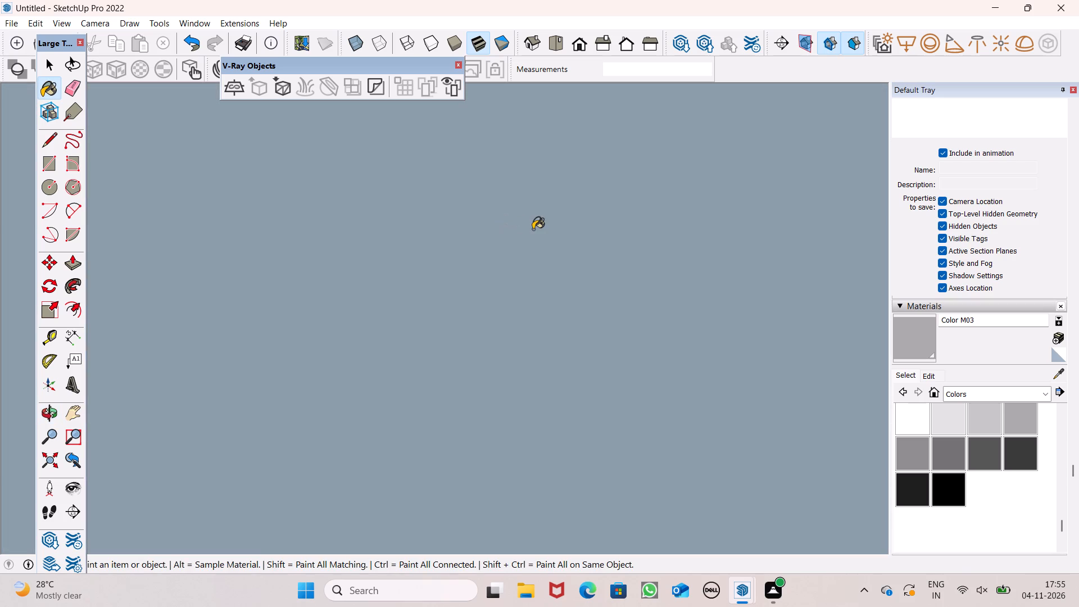
pyautogui.scroll(-1, 533, 229)
pyautogui.click(575, 44)
pyautogui.scroll(-9, 593, 266)
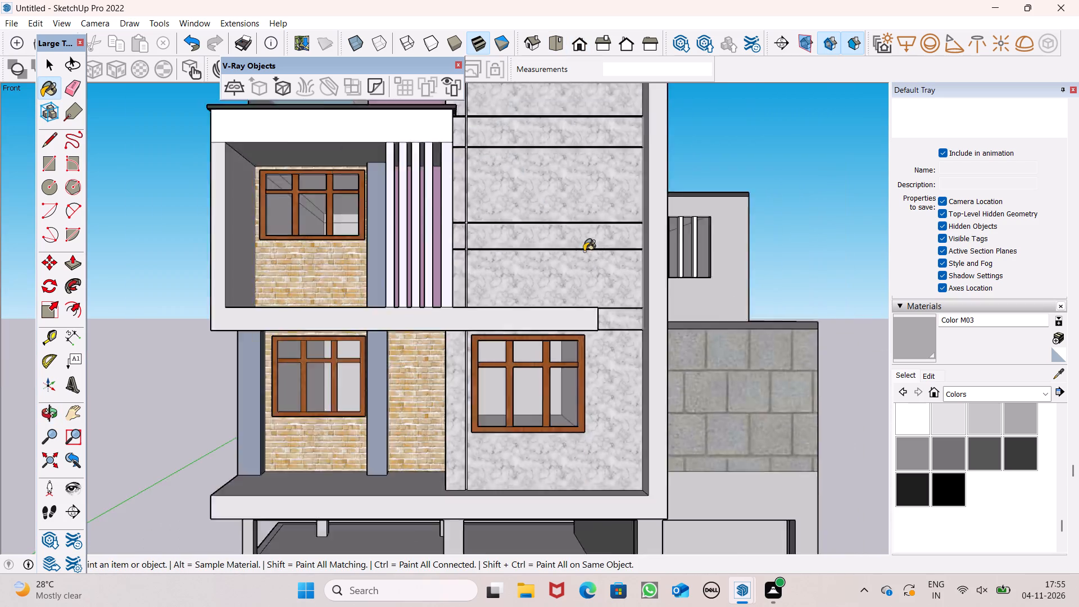
pyautogui.scroll(-12, 584, 251)
pyautogui.moveTo(562, 328); pyautogui.dragTo(996, 125, button='middle')
pyautogui.moveTo(502, 282); pyautogui.dragTo(510, 285, button='middle')
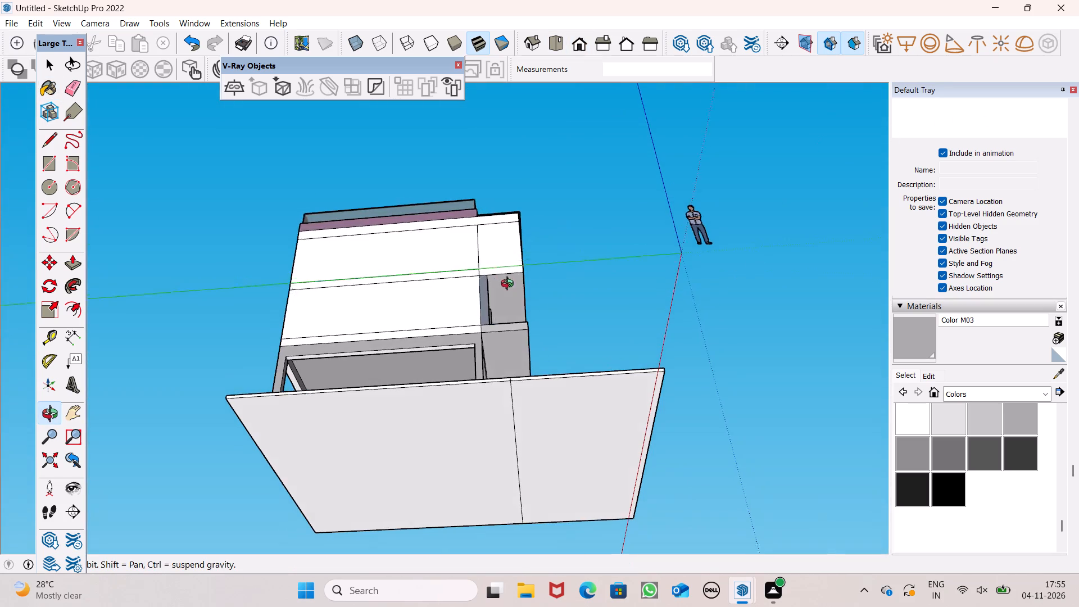
pyautogui.moveTo(510, 285); pyautogui.dragTo(917, 342, button='middle')
pyautogui.scroll(-5, 491, 273)
pyautogui.moveTo(391, 316); pyautogui.dragTo(439, 229, button='middle')
pyautogui.scroll(8, 434, 310)
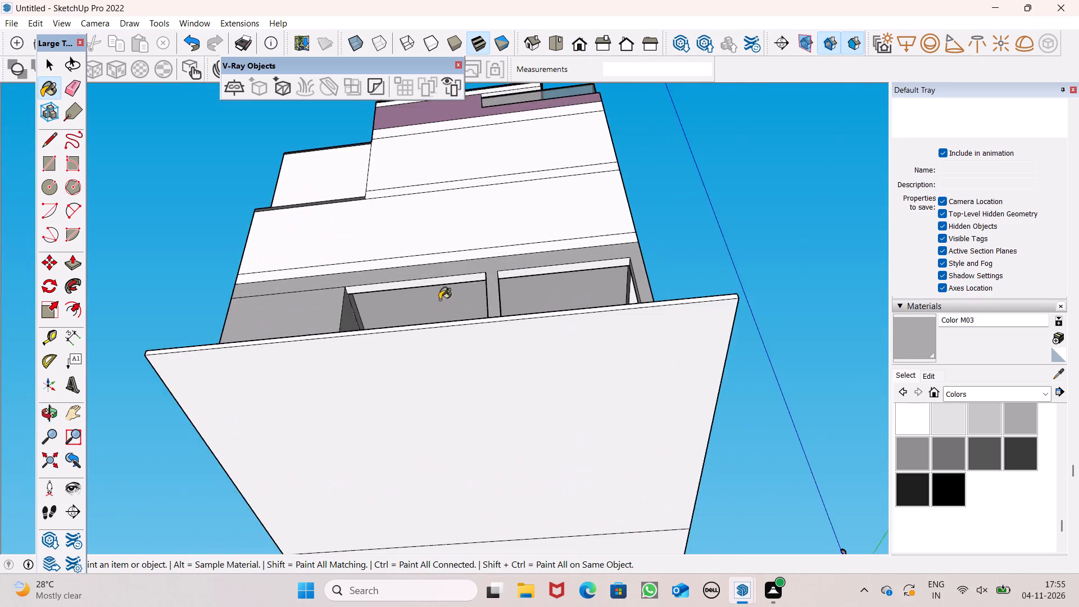
pyautogui.scroll(7, 470, 291)
pyautogui.click(491, 262)
pyautogui.click(560, 256)
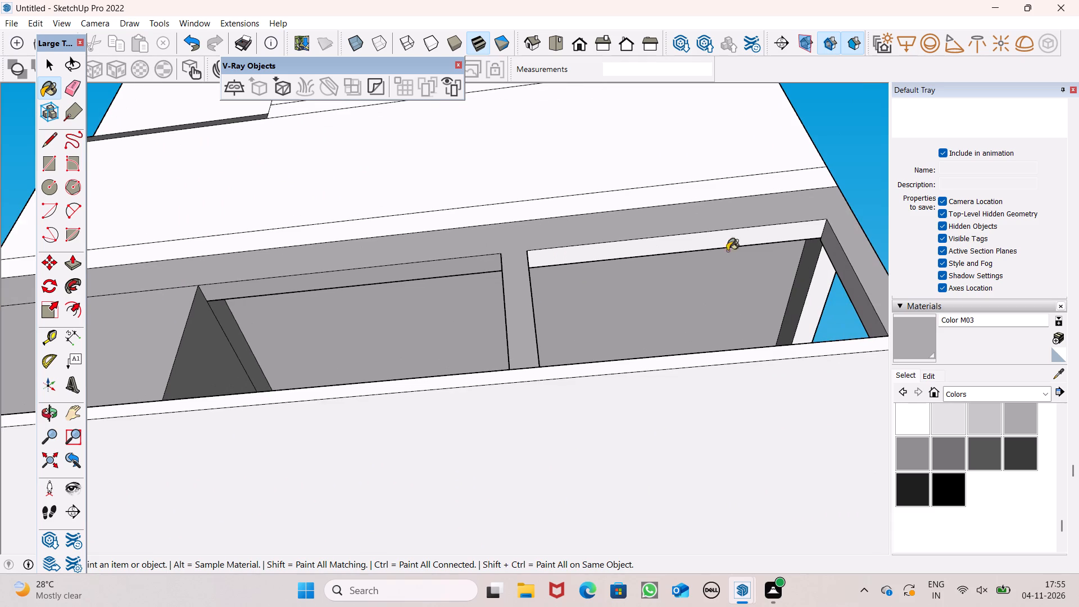
pyautogui.click(815, 296)
# Paint the underside of the ground-floor beam along the open side, opposite the garage, in Color M03.
pyautogui.scroll(-6, 697, 245)
pyautogui.moveTo(550, 268); pyautogui.dragTo(629, 169, button='middle')
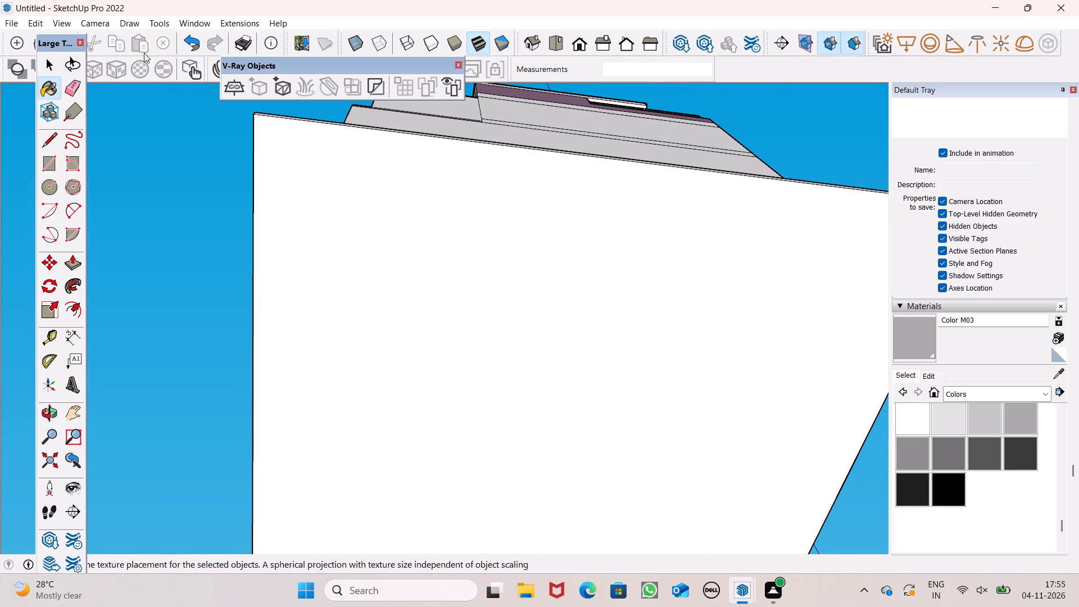
pyautogui.moveTo(172, 75); pyautogui.dragTo(209, 287, button='middle')
pyautogui.scroll(1, 355, 195)
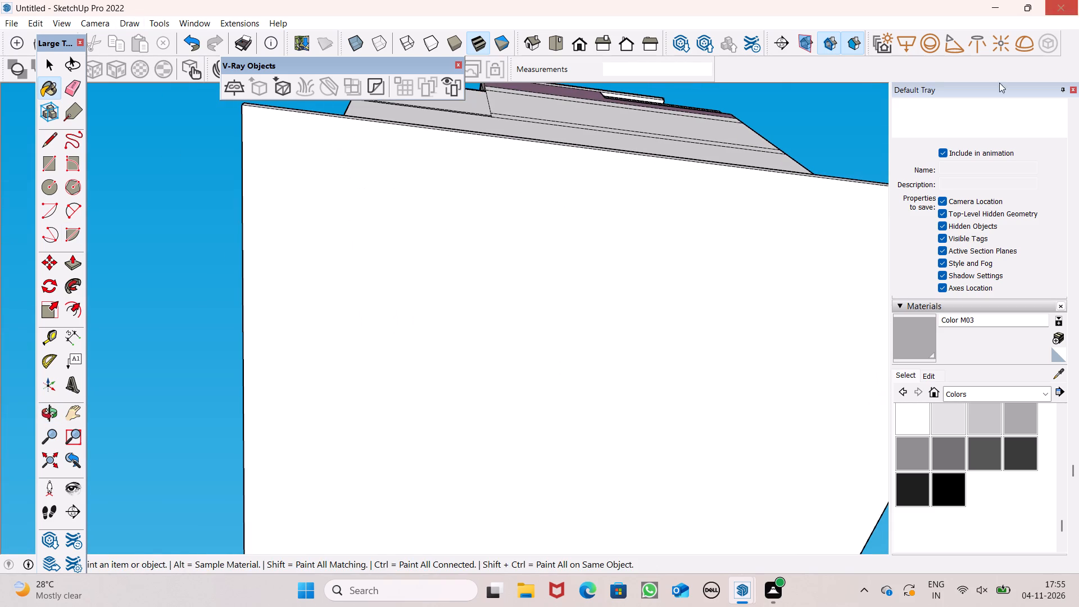
pyautogui.moveTo(727, 185); pyautogui.dragTo(528, 368, button='middle')
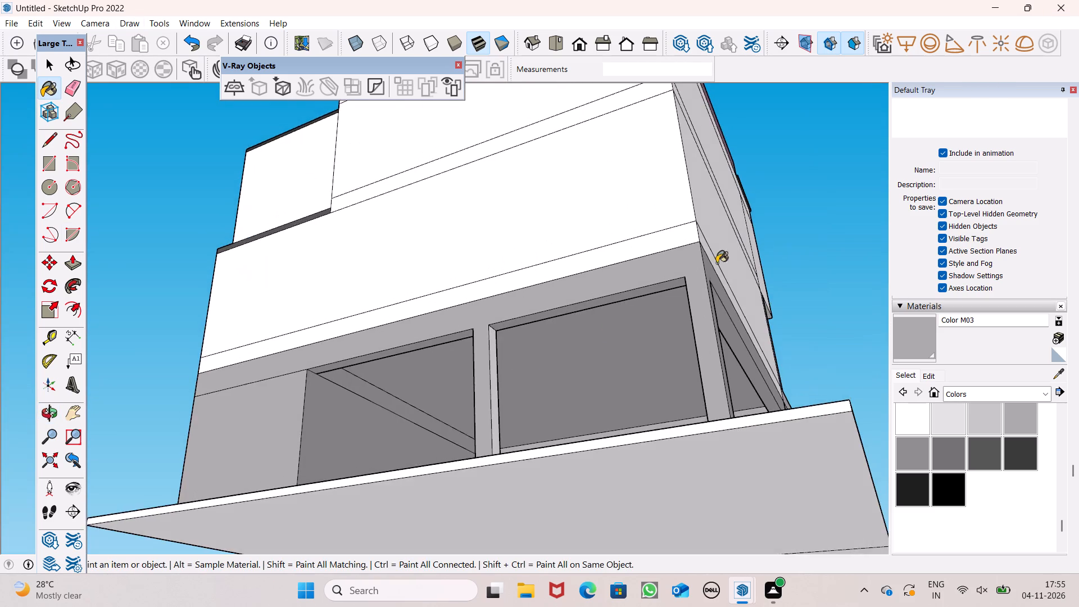
pyautogui.scroll(-11, 722, 243)
pyautogui.middleClick(645, 288)
pyautogui.scroll(1, 645, 288)
pyautogui.click(653, 297)
# Paint the open-side beam's inner faces and the garage-facing sides of the front corner, rear middle and rear corner columns in Color M03.
pyautogui.moveTo(666, 296); pyautogui.dragTo(986, 408, button='middle')
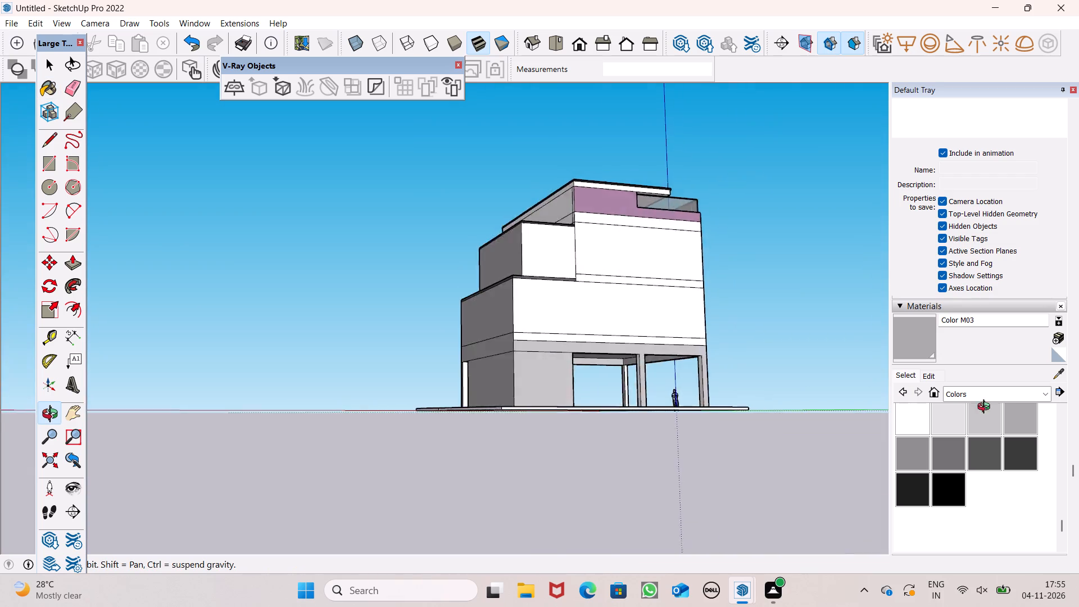
pyautogui.moveTo(986, 408); pyautogui.dragTo(1003, 343, button='middle')
pyautogui.scroll(16, 728, 376)
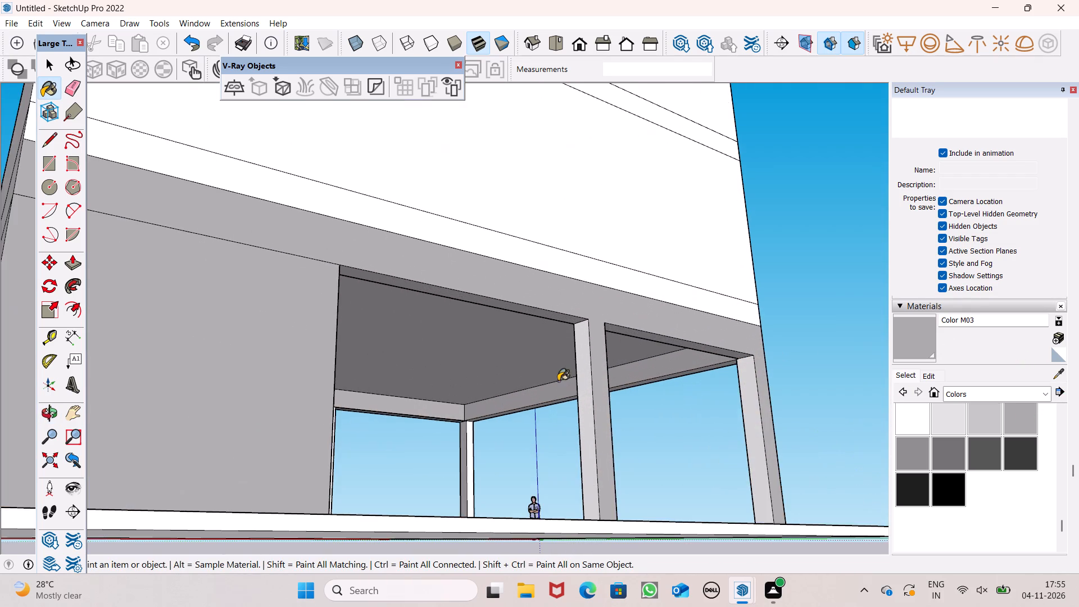
pyautogui.click(548, 389)
pyautogui.click(509, 406)
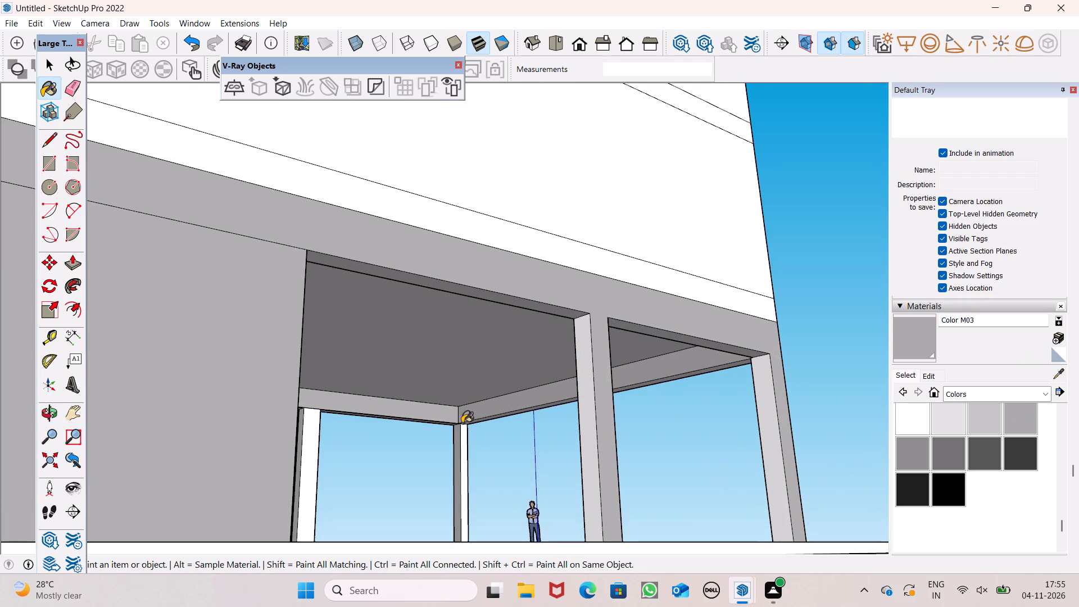
pyautogui.click(465, 440)
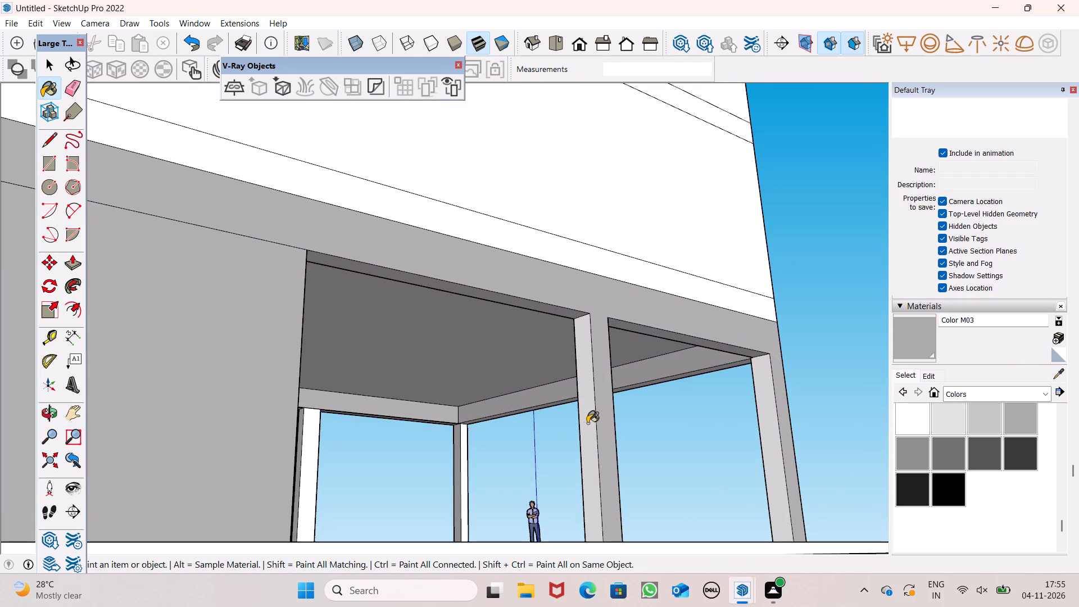
pyautogui.click(583, 435)
pyautogui.click(763, 434)
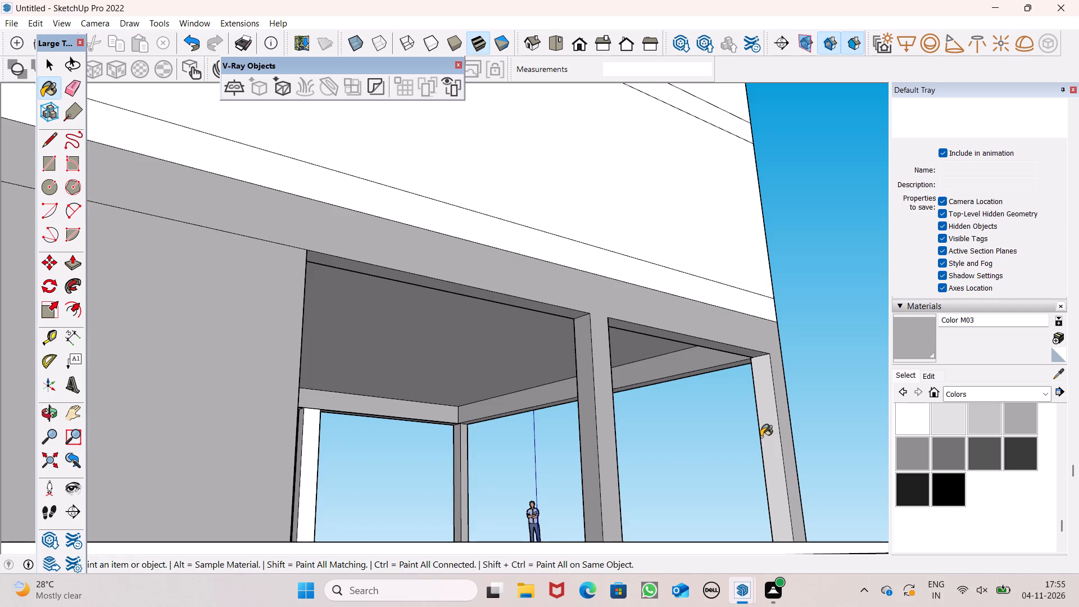
# Examine the ground floor, garage and facade from several angles for surfaces still needing paint.
pyautogui.moveTo(761, 446); pyautogui.dragTo(1078, 495, button='middle')
pyautogui.moveTo(374, 438); pyautogui.dragTo(711, 316, button='middle')
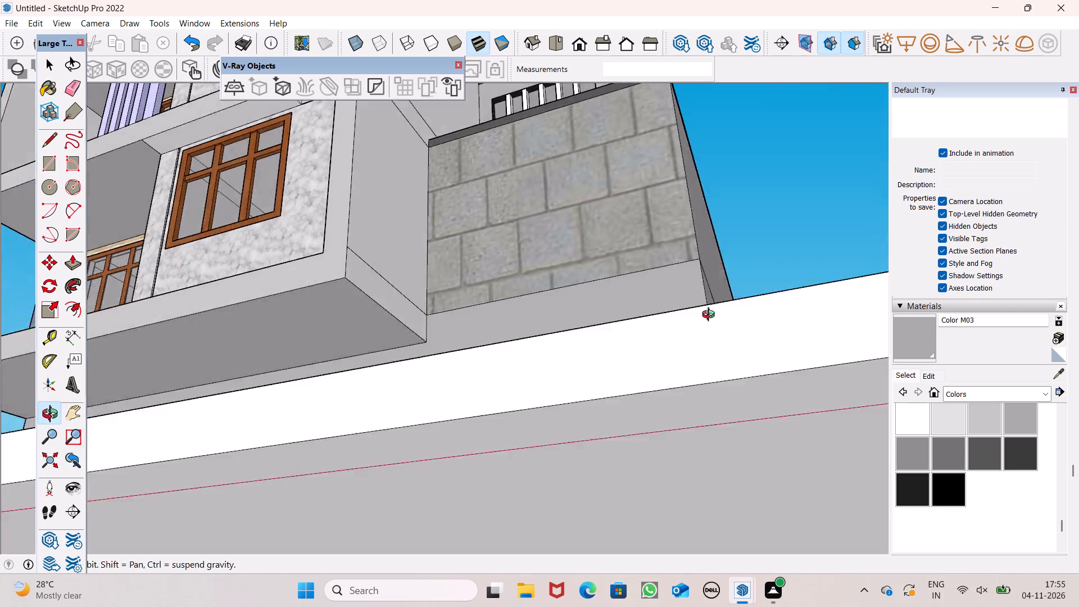
pyautogui.moveTo(711, 316); pyautogui.dragTo(780, 391, button='middle')
pyautogui.scroll(-6, 663, 403)
pyautogui.moveTo(576, 420); pyautogui.dragTo(702, 419, button='middle')
pyautogui.scroll(1, 576, 420)
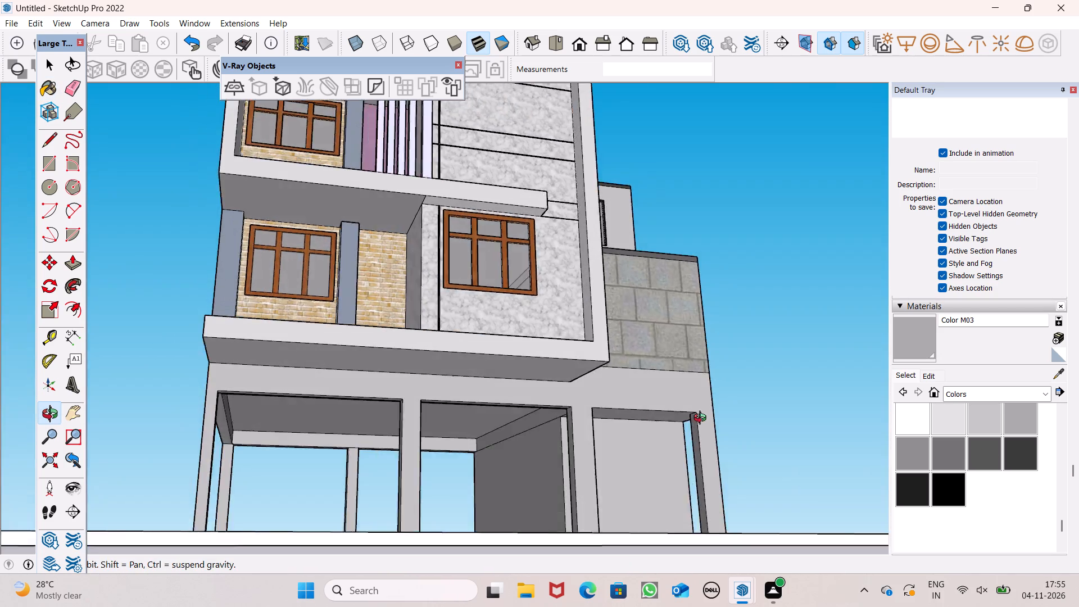
pyautogui.moveTo(702, 419); pyautogui.dragTo(704, 419, button='middle')
pyautogui.scroll(7, 590, 456)
pyautogui.moveTo(555, 427); pyautogui.dragTo(664, 395, button='middle')
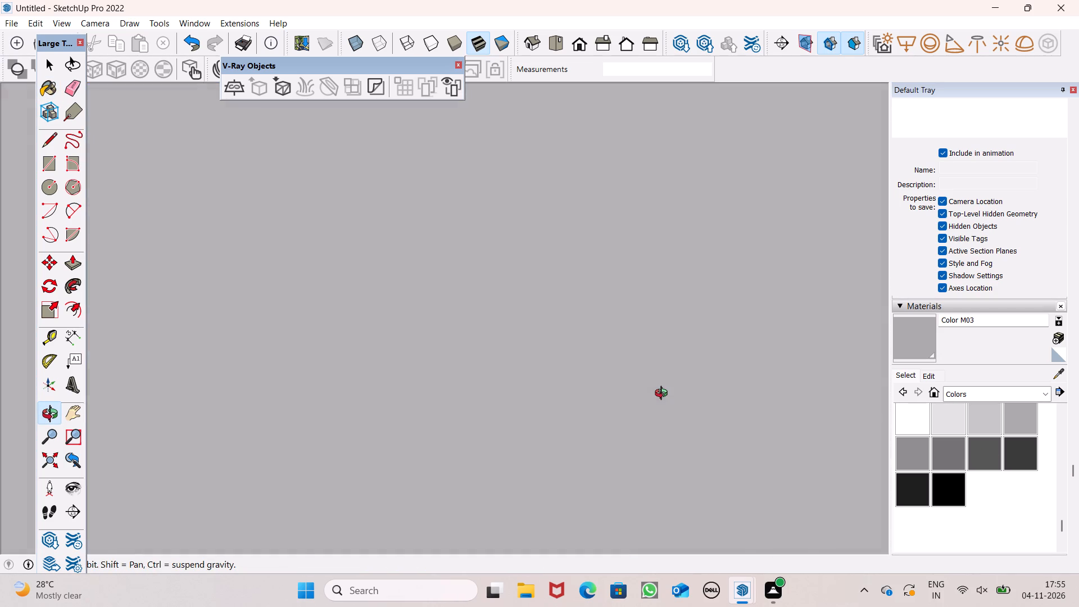
pyautogui.moveTo(664, 395); pyautogui.dragTo(639, 433, button='middle')
pyautogui.scroll(1, 606, 353)
pyautogui.scroll(-3, 606, 353)
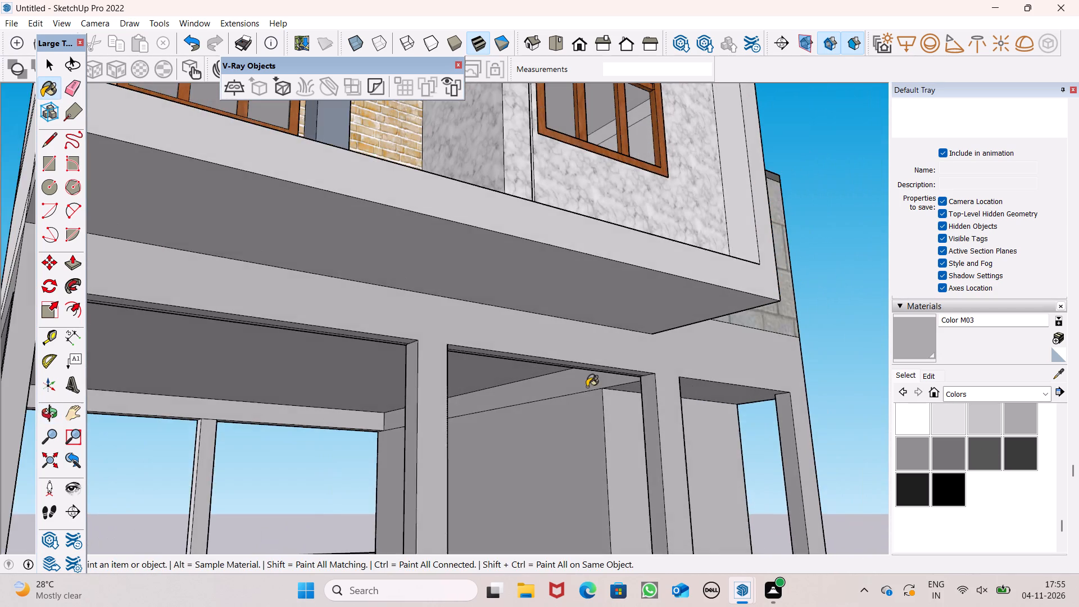
pyautogui.scroll(-12, 587, 387)
pyautogui.scroll(1, 596, 365)
pyautogui.scroll(-2, 599, 369)
pyautogui.moveTo(744, 433); pyautogui.dragTo(646, 498, button='middle')
pyautogui.scroll(1, 742, 435)
pyautogui.scroll(-4, 692, 354)
pyautogui.scroll(1, 690, 406)
pyautogui.moveTo(687, 410); pyautogui.dragTo(661, 440, button='middle')
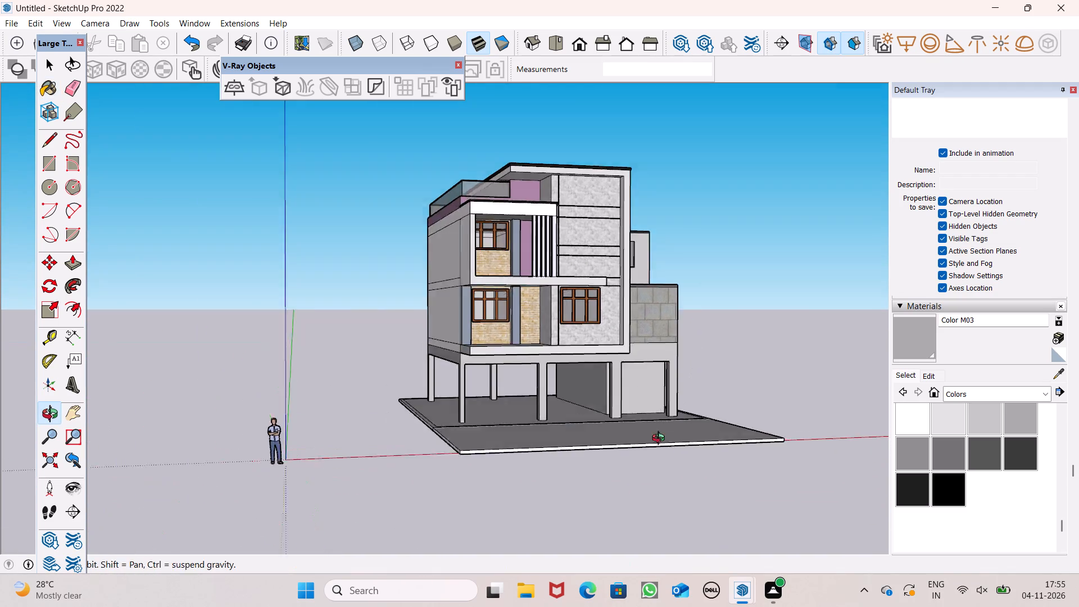
pyautogui.moveTo(661, 440); pyautogui.dragTo(627, 459, button='middle')
pyautogui.scroll(1, 627, 459)
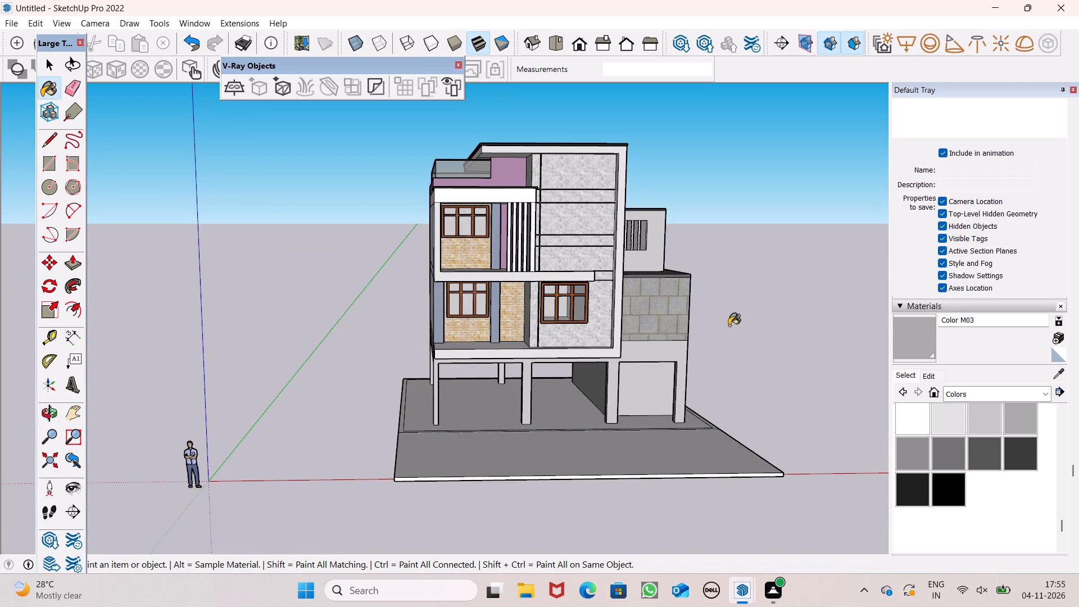
# Paint the connected front beam and columns of the ground floor in Color M01.
pyautogui.click(950, 413)
pyautogui.scroll(6, 670, 357)
pyautogui.click(655, 346)
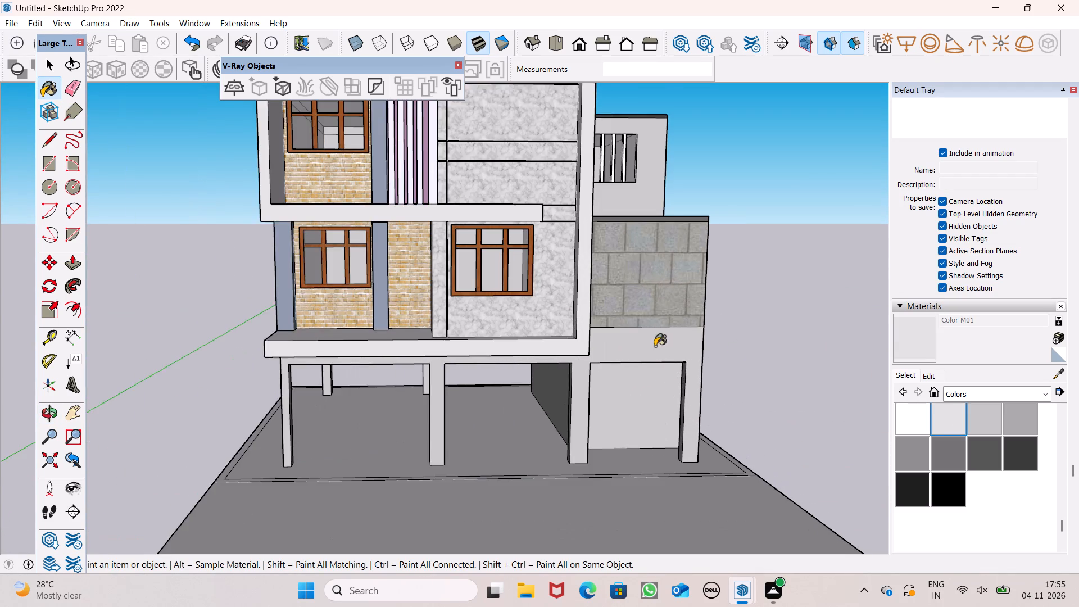
pyautogui.scroll(-6, 752, 351)
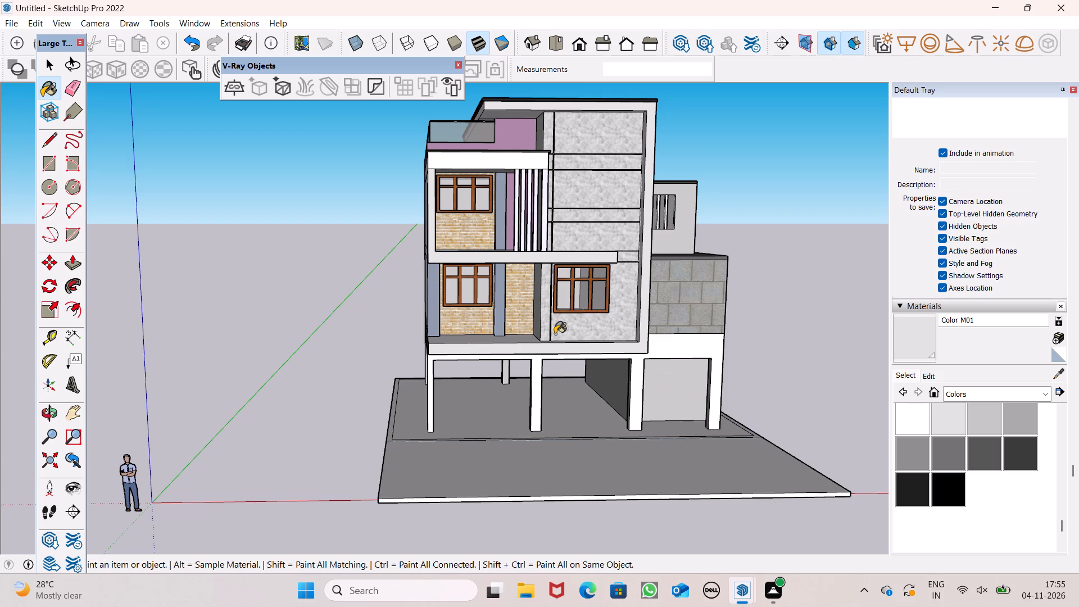
pyautogui.press('space')
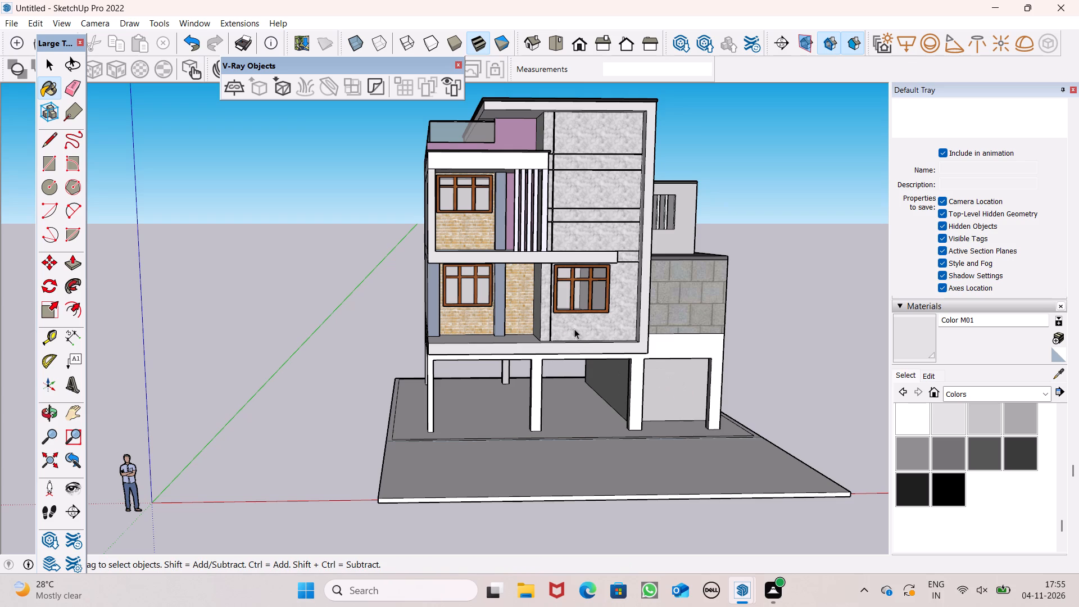
# Review the painted house and its plot base from the front and from above.
pyautogui.scroll(-3, 646, 279)
pyautogui.moveTo(750, 388); pyautogui.dragTo(691, 416, button='middle')
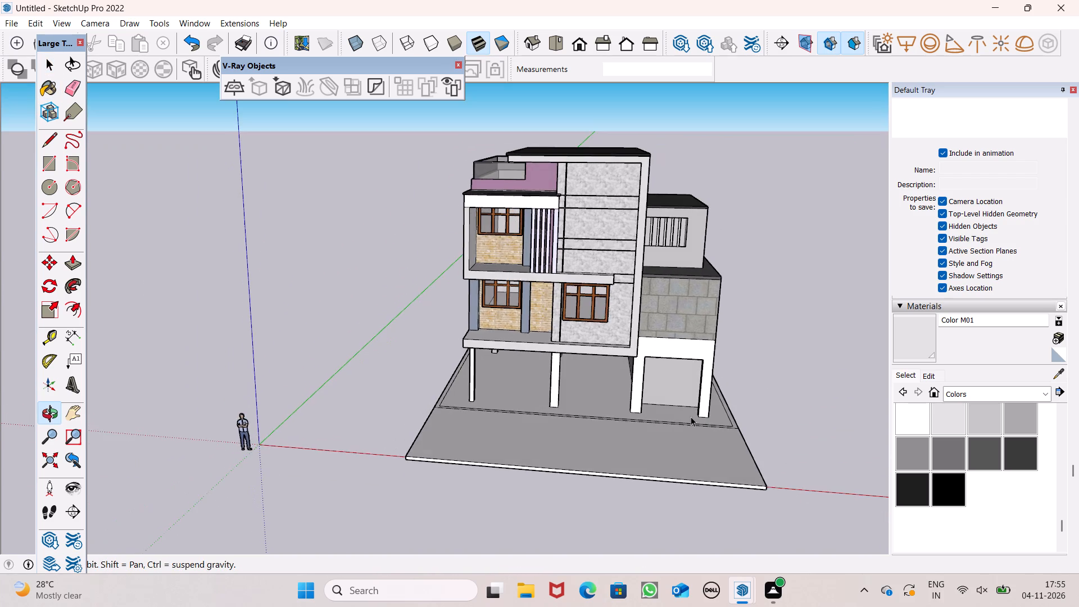
pyautogui.moveTo(691, 416); pyautogui.dragTo(687, 420, button='middle')
pyautogui.scroll(-2, 697, 379)
pyautogui.scroll(1, 564, 183)
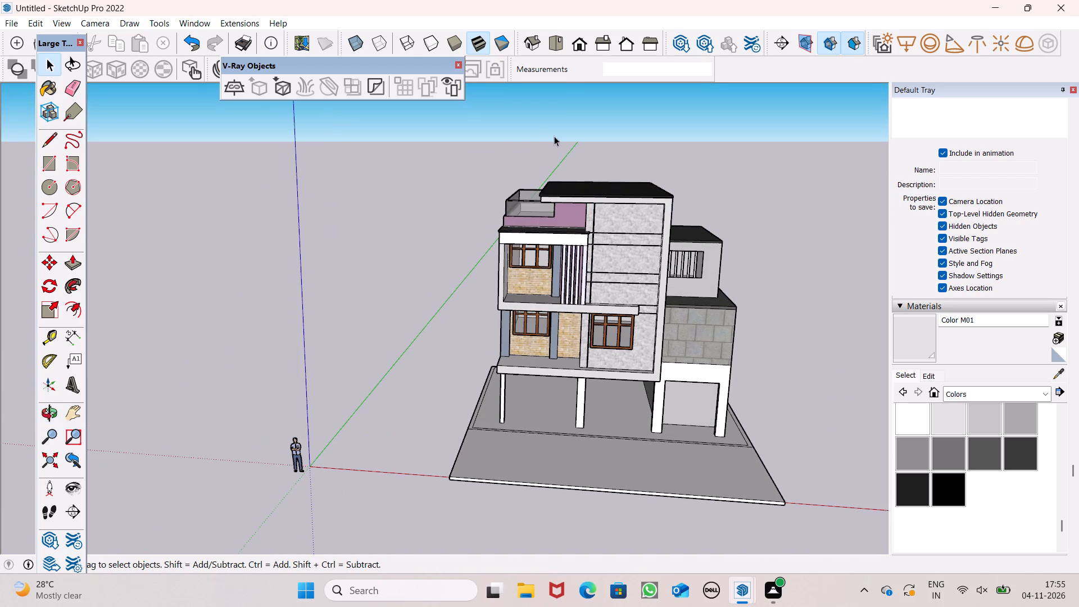
pyautogui.scroll(-1, 564, 144)
pyautogui.moveTo(593, 302); pyautogui.dragTo(640, 293, button='middle')
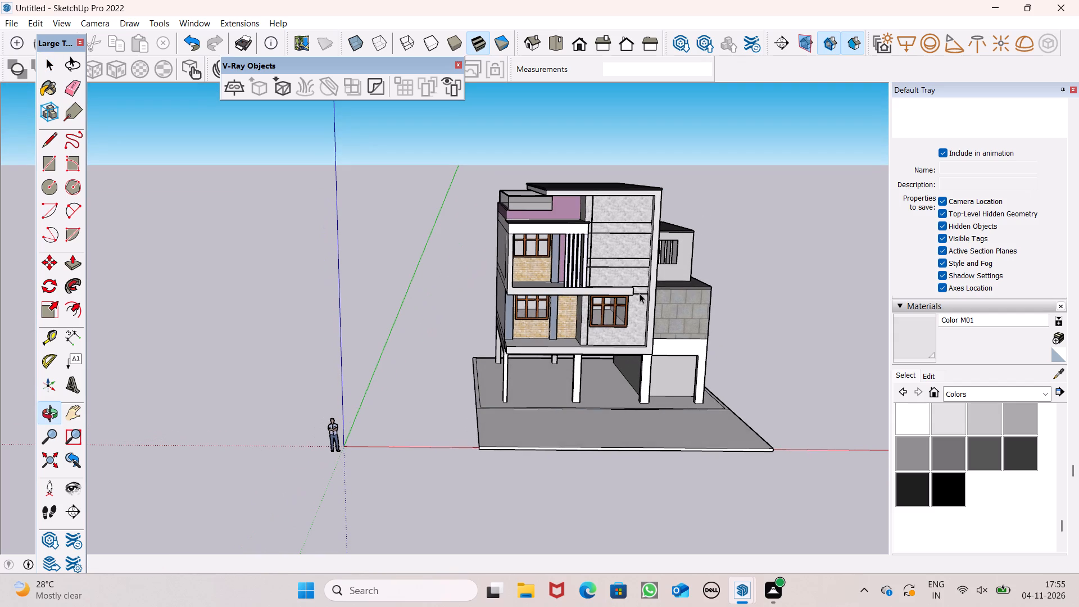
pyautogui.scroll(-1, 640, 295)
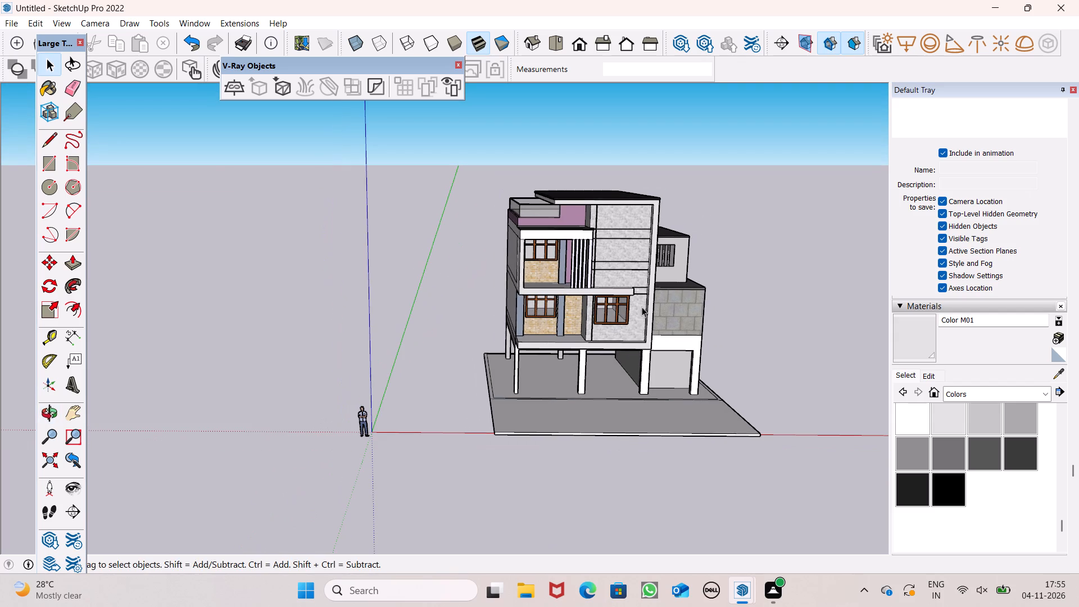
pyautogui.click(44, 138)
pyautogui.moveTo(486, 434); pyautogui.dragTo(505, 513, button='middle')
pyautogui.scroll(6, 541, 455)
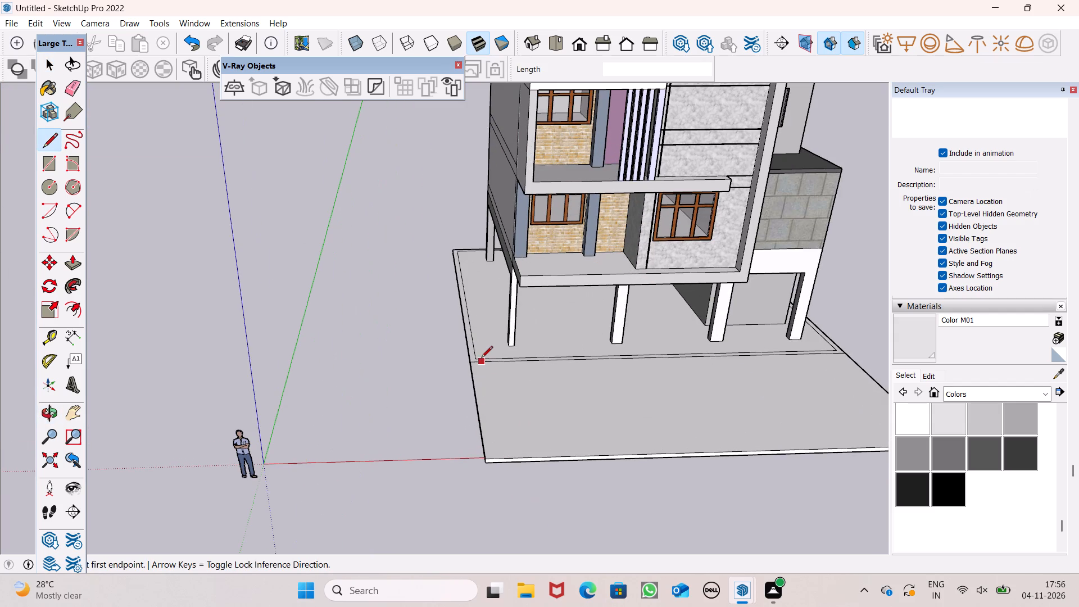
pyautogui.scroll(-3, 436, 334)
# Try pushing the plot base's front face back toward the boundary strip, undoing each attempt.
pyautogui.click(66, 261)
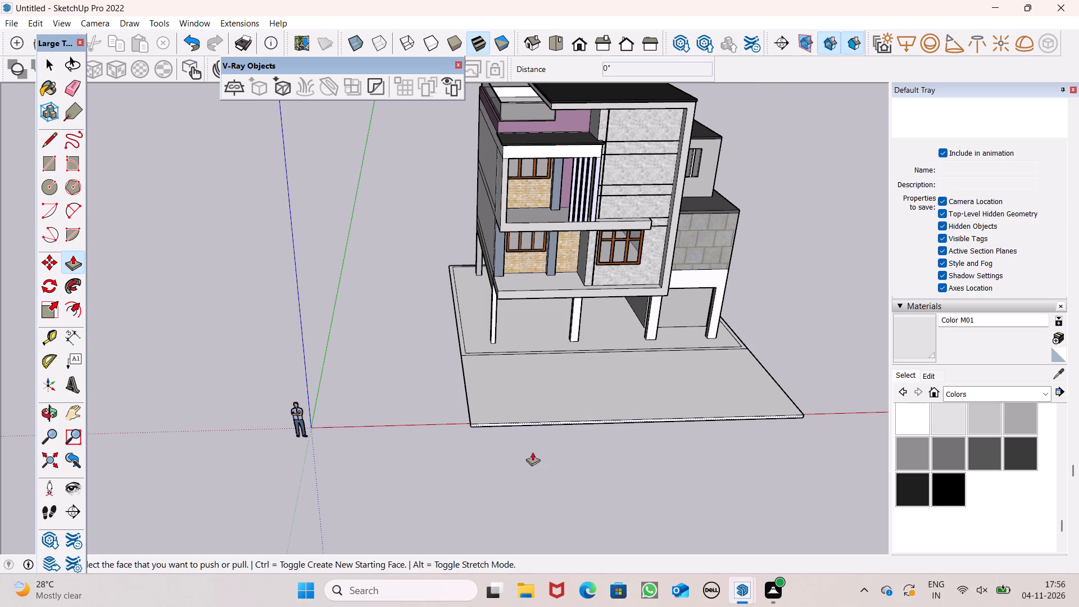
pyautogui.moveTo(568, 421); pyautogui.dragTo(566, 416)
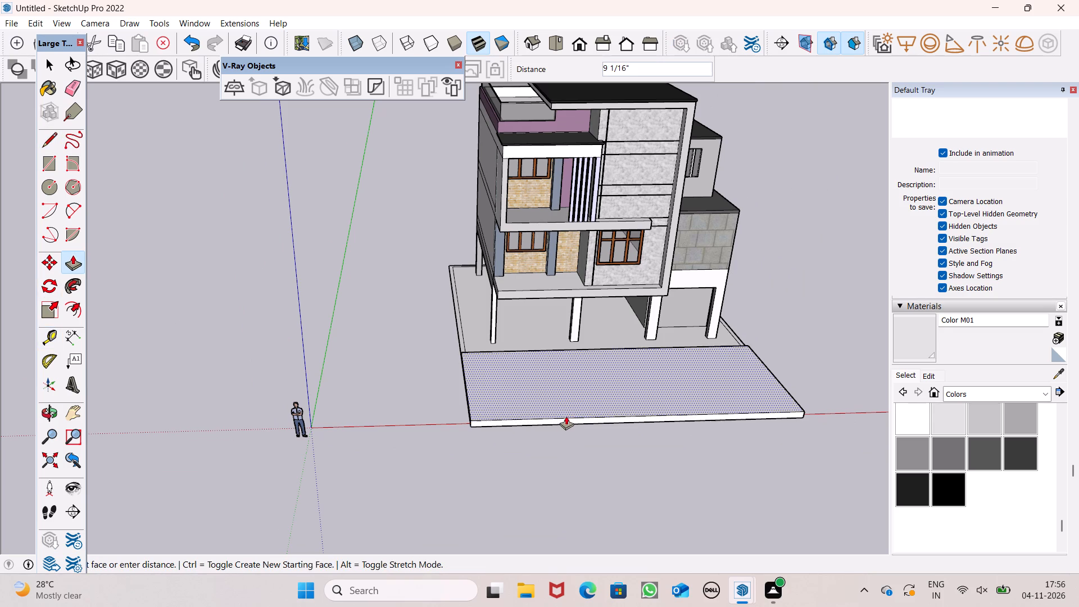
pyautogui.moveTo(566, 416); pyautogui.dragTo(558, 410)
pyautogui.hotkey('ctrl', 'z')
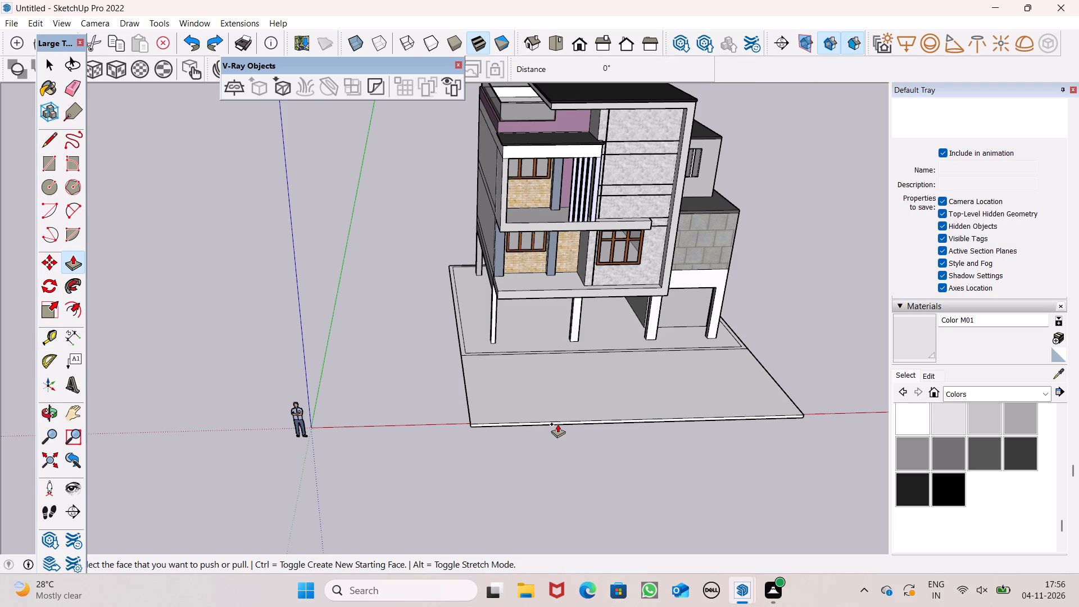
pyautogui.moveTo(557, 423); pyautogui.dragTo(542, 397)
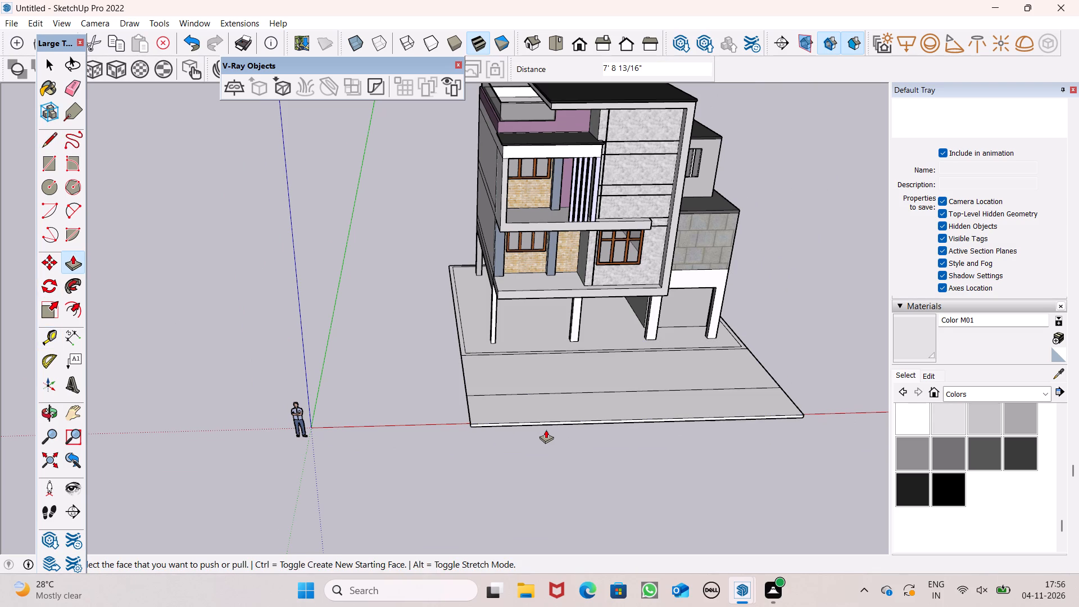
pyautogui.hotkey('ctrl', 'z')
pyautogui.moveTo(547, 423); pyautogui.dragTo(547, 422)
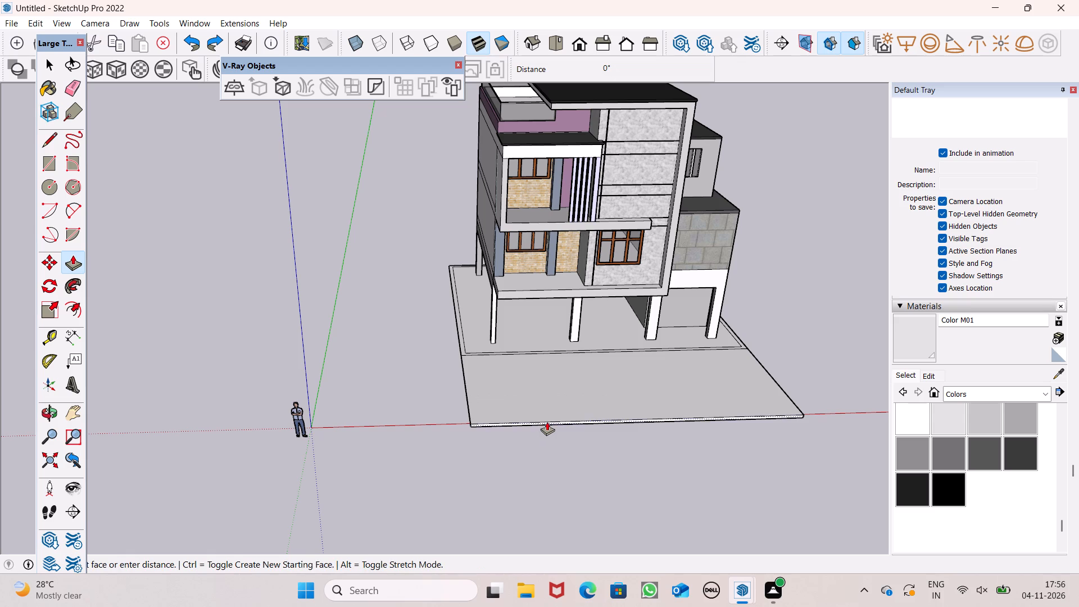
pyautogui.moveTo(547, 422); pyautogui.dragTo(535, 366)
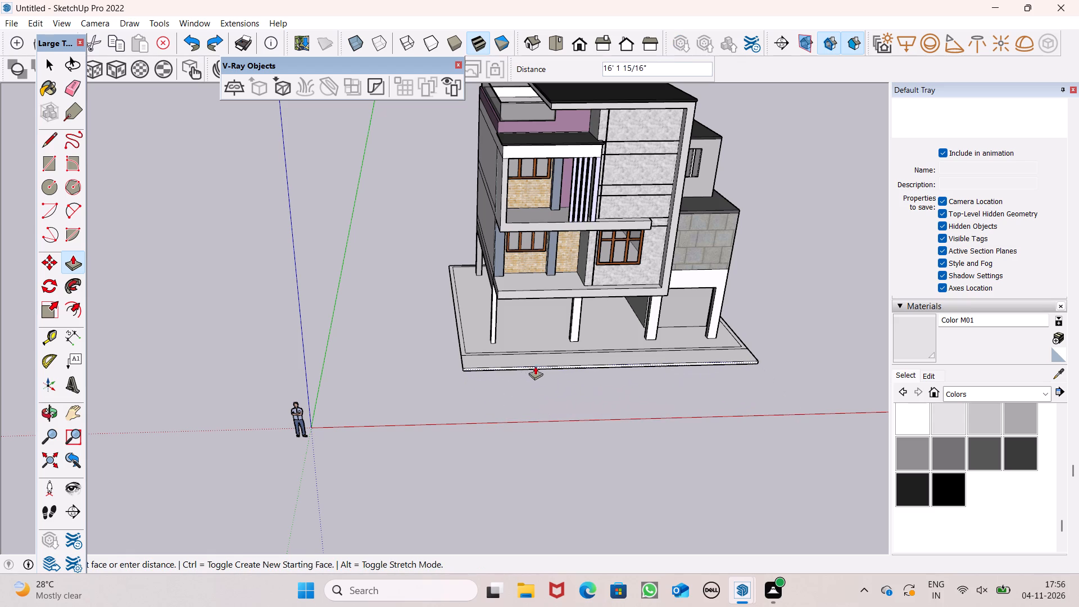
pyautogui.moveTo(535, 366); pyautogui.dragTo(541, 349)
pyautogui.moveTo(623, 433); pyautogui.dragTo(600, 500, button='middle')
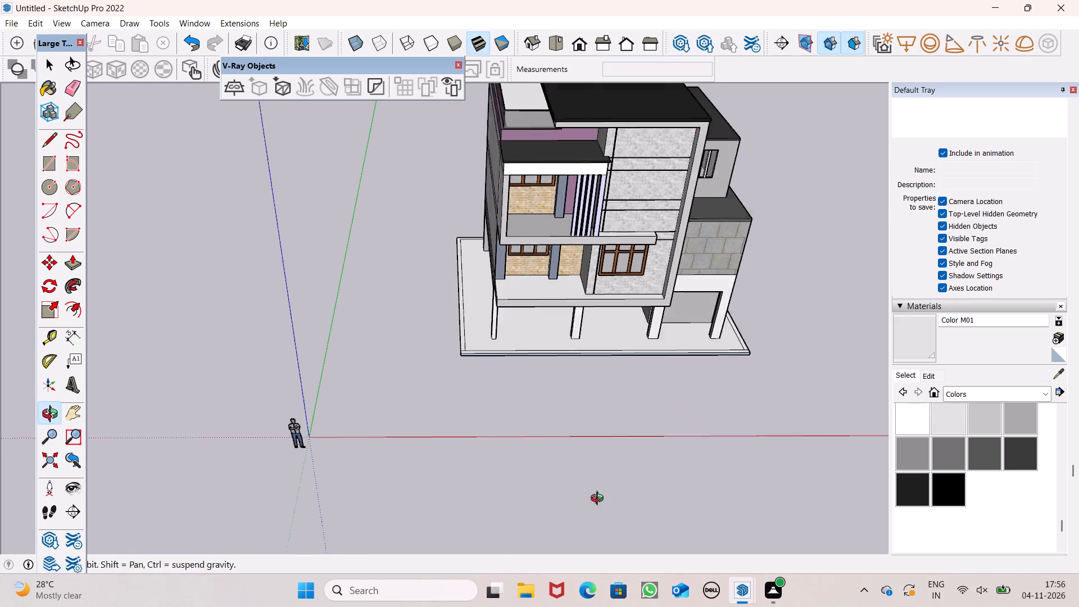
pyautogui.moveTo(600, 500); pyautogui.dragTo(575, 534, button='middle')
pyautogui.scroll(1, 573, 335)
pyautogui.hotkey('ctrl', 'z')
# Push the plot base's front face back about 19' 4", close to the boundary strip in front of the house.
pyautogui.scroll(8, 531, 341)
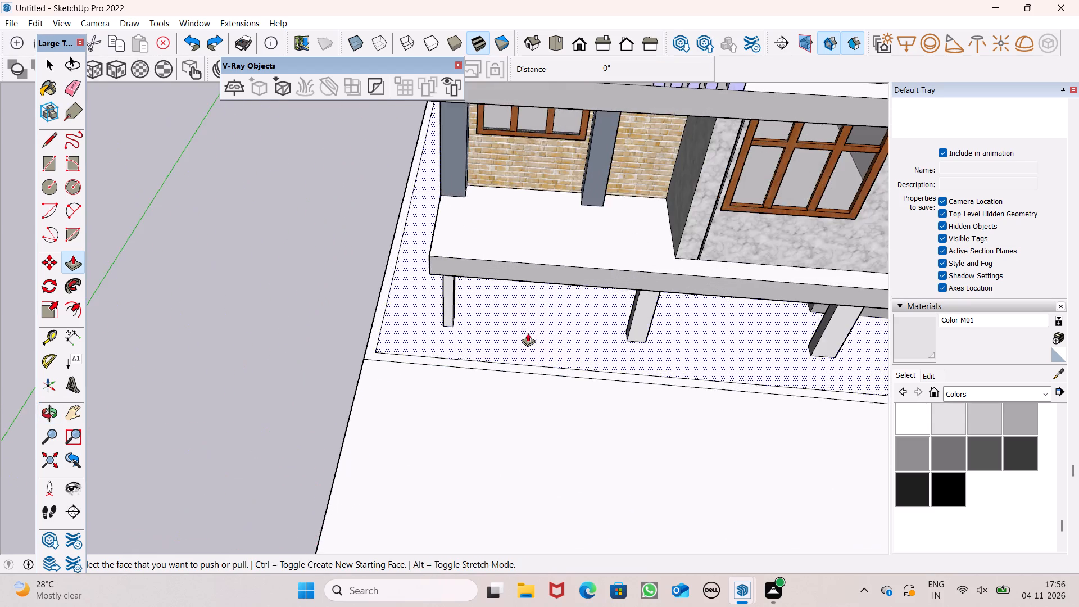
pyautogui.scroll(-7, 537, 328)
pyautogui.scroll(-1, 633, 348)
pyautogui.scroll(6, 472, 477)
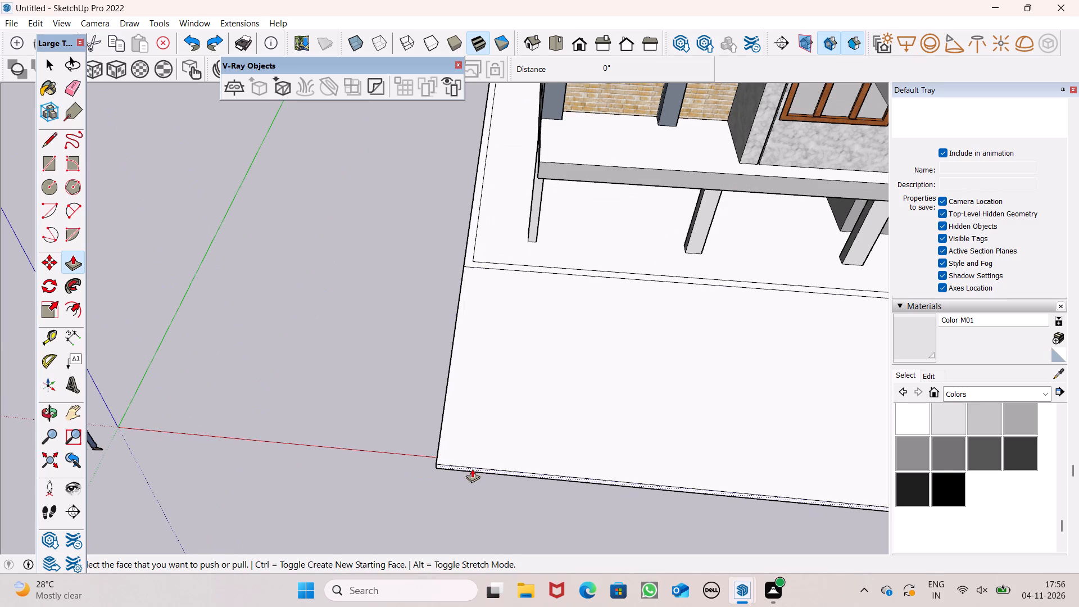
pyautogui.moveTo(472, 469); pyautogui.dragTo(500, 282)
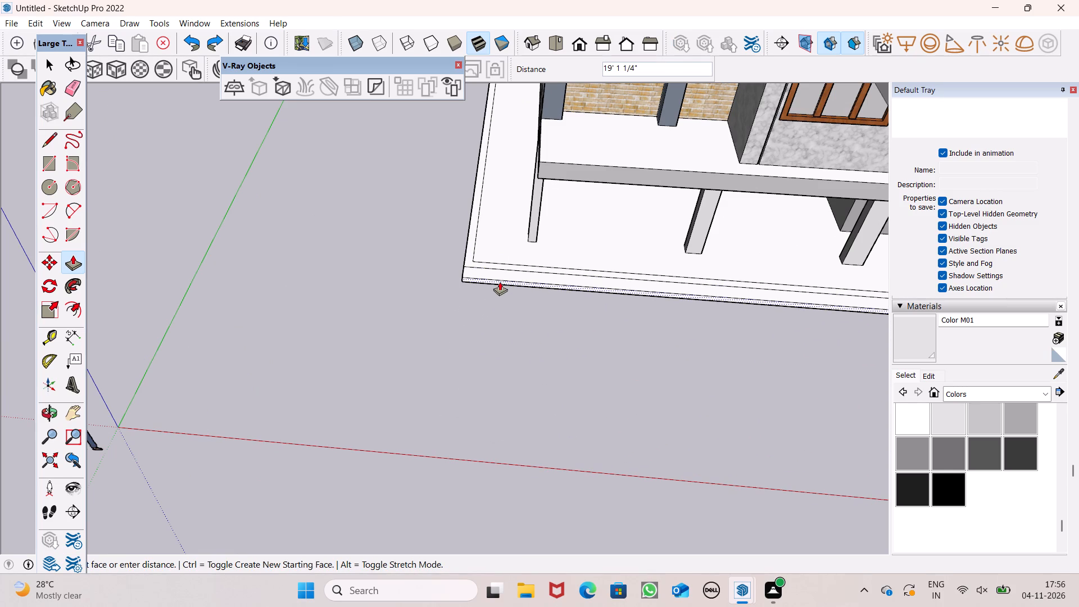
pyautogui.moveTo(500, 282); pyautogui.dragTo(502, 280)
pyautogui.scroll(-5, 370, 319)
pyautogui.moveTo(418, 327); pyautogui.dragTo(479, 346, button='middle')
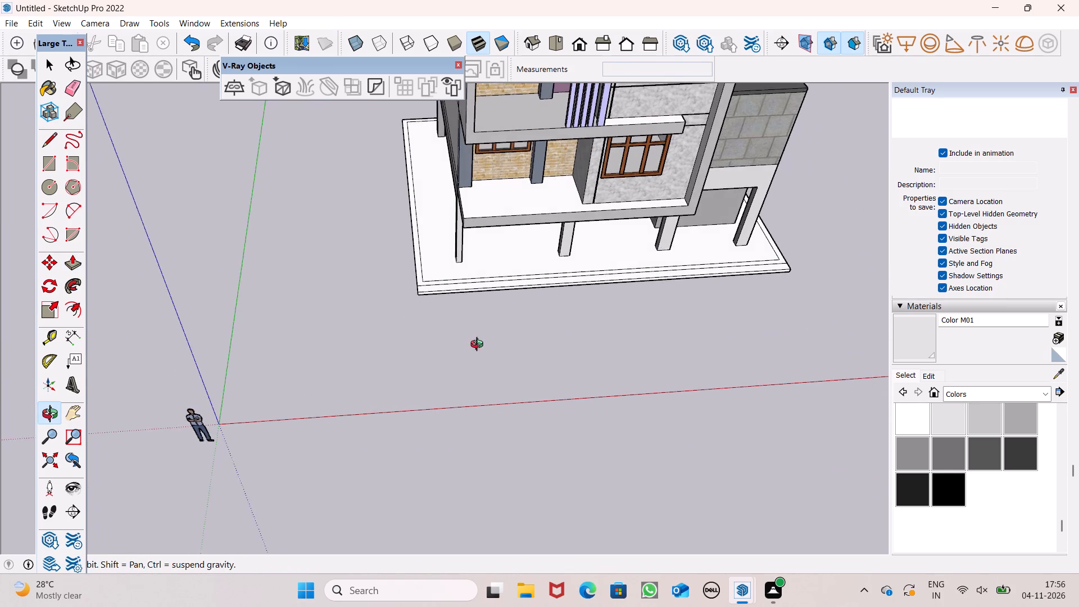
pyautogui.moveTo(479, 346); pyautogui.dragTo(480, 352, button='middle')
pyautogui.scroll(8, 633, 274)
pyautogui.scroll(-7, 687, 270)
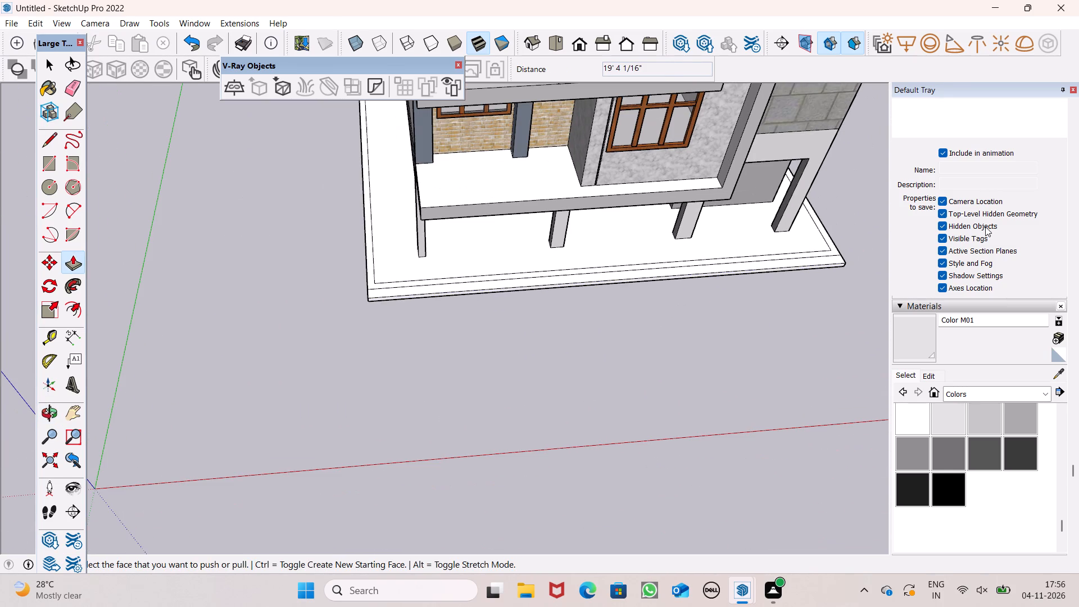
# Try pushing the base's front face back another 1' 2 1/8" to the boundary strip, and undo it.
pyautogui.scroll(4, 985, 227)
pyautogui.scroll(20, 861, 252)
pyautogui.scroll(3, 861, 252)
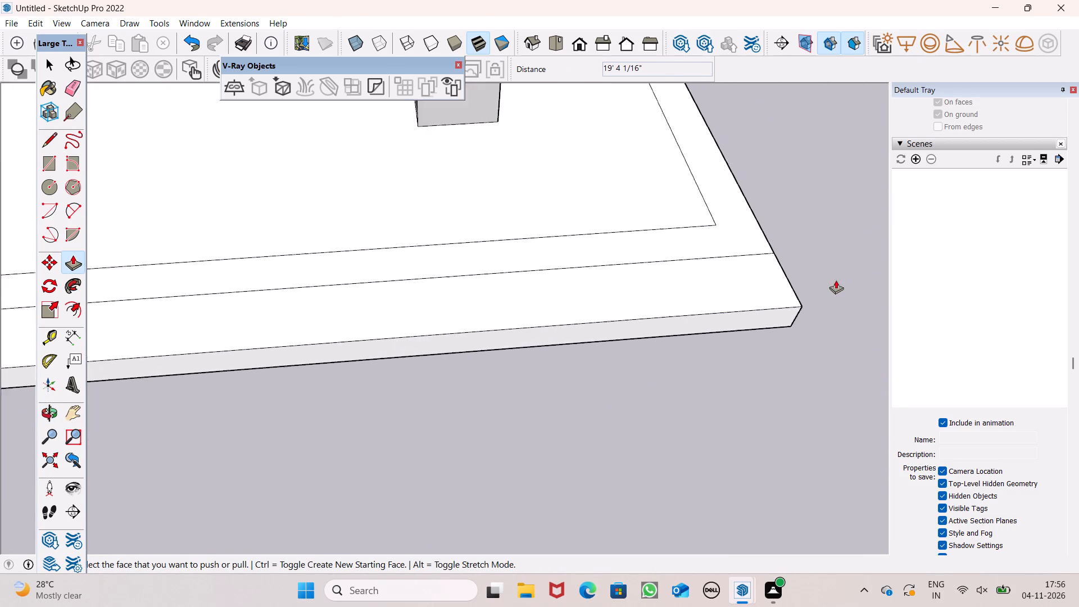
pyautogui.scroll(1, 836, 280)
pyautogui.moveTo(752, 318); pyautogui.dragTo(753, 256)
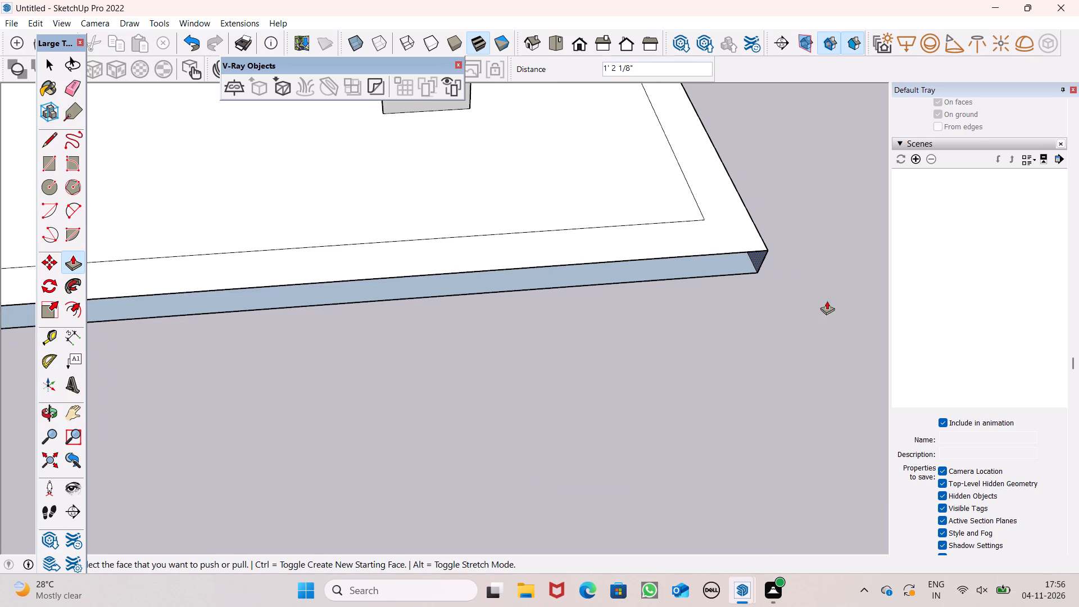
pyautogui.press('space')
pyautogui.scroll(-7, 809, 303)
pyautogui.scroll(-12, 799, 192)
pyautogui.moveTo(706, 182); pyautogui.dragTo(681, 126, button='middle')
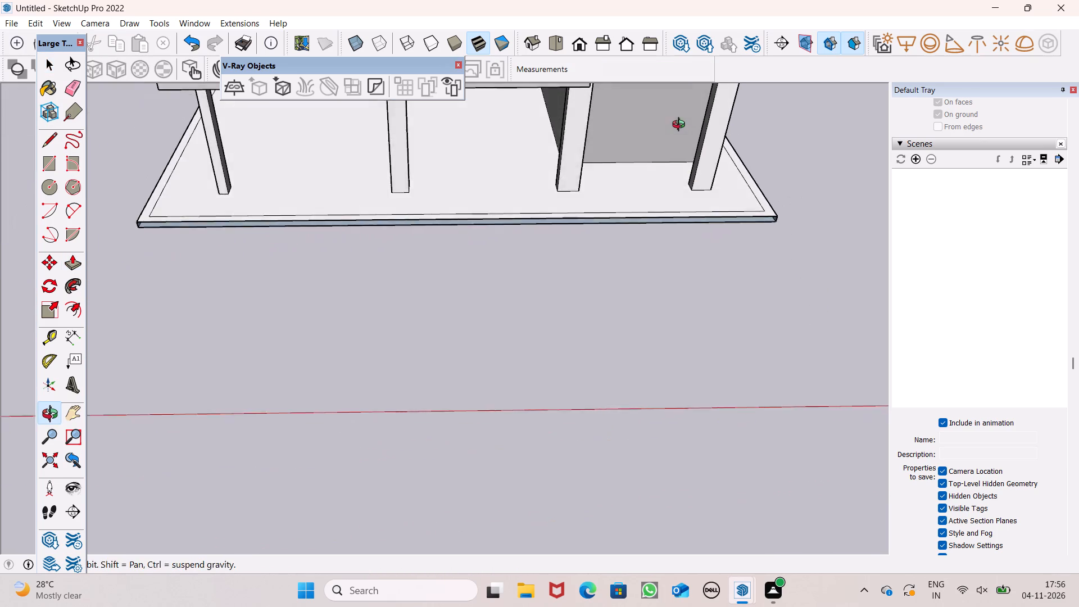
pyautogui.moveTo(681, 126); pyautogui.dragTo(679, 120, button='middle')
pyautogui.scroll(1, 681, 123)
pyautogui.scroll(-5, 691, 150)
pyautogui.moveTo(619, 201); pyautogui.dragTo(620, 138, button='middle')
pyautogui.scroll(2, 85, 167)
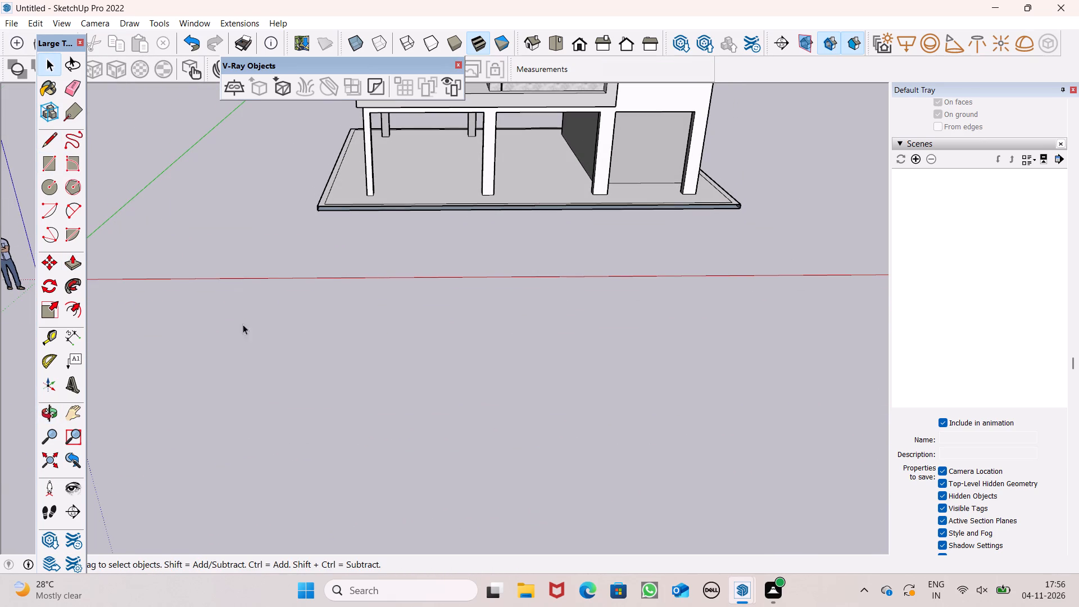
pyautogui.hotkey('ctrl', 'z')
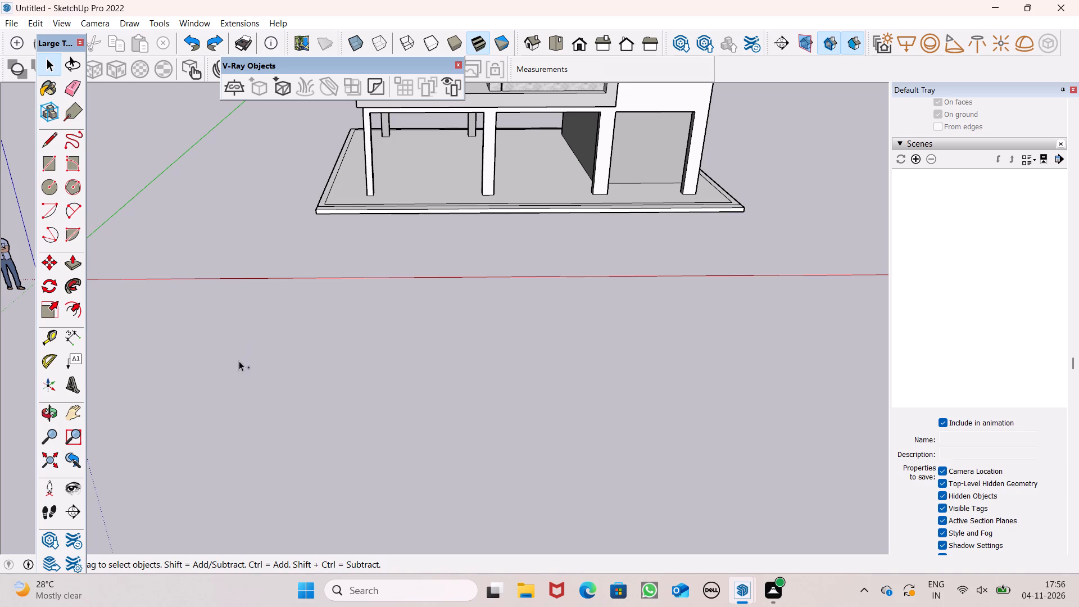
# Pull the plot base's front face outward about 2' 2" to widen the ledge beyond the boundary strip.
pyautogui.moveTo(246, 396); pyautogui.dragTo(269, 544, button='middle')
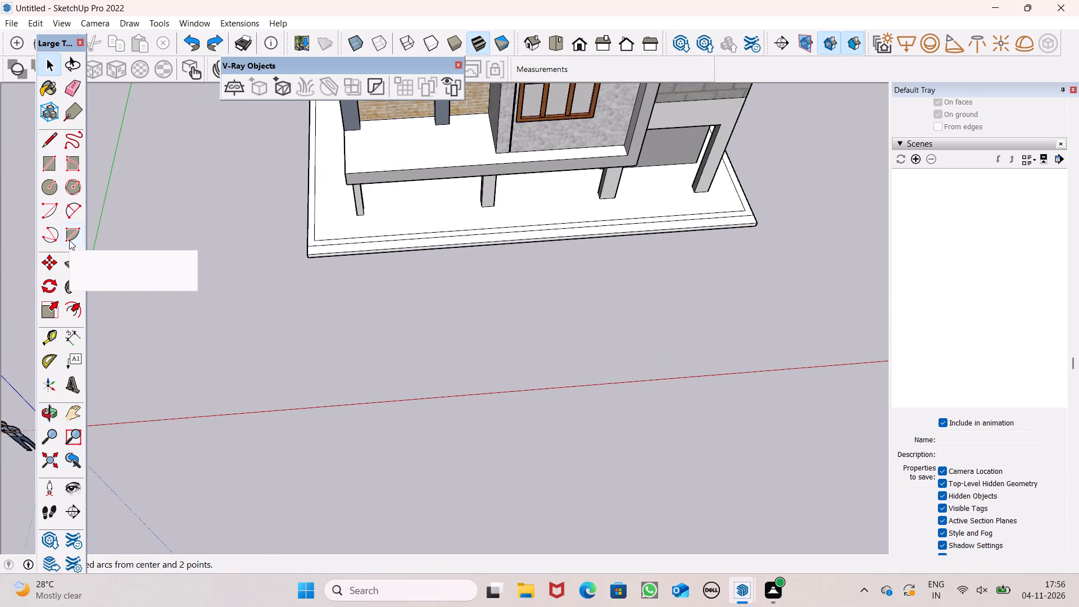
pyautogui.click(75, 257)
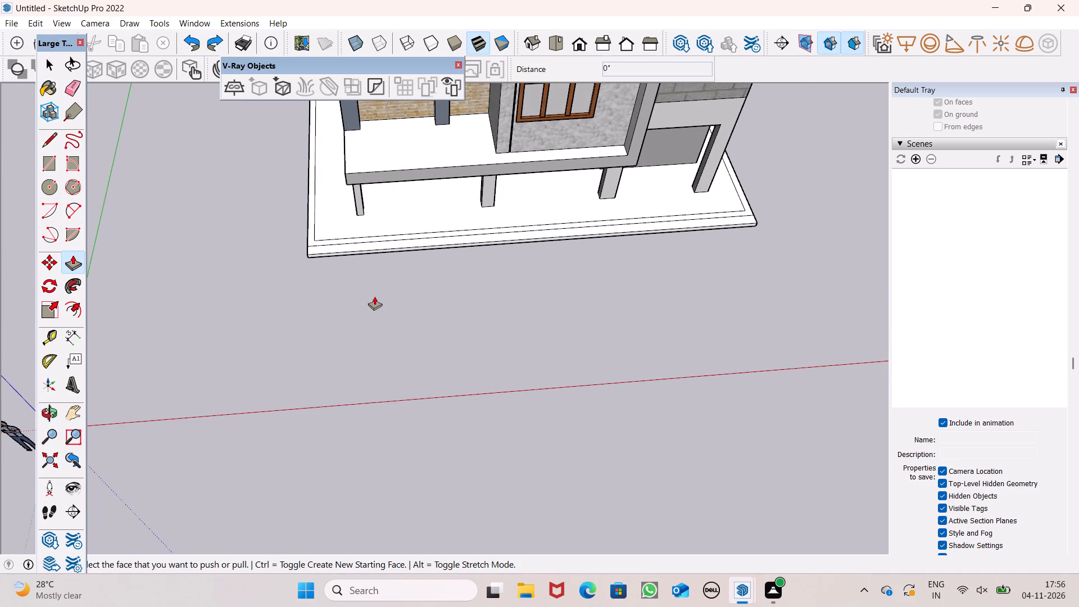
pyautogui.scroll(4, 377, 288)
pyautogui.moveTo(392, 238); pyautogui.dragTo(389, 260)
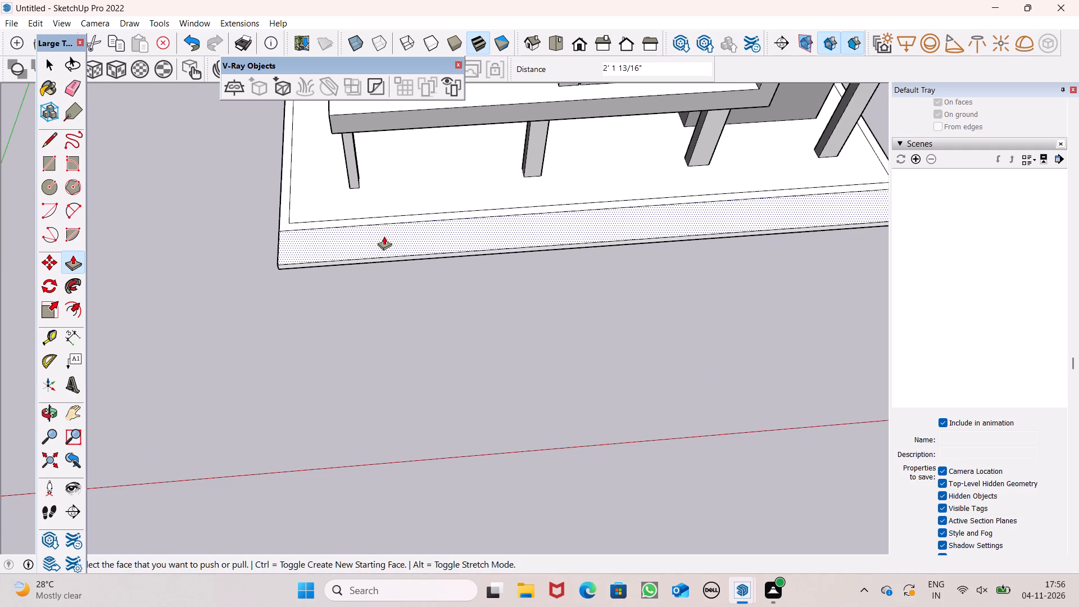
pyautogui.press('space')
pyautogui.scroll(-4, 511, 210)
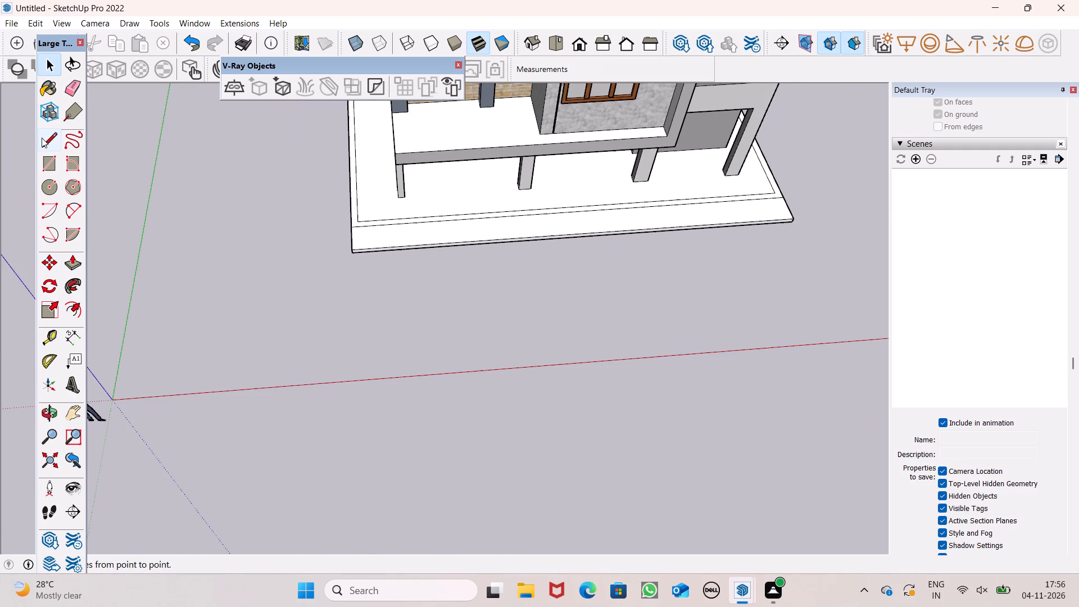
# Draw a line across the front boundary strip near the corner farthest from the garage, marking one end of the opening.
pyautogui.click(42, 138)
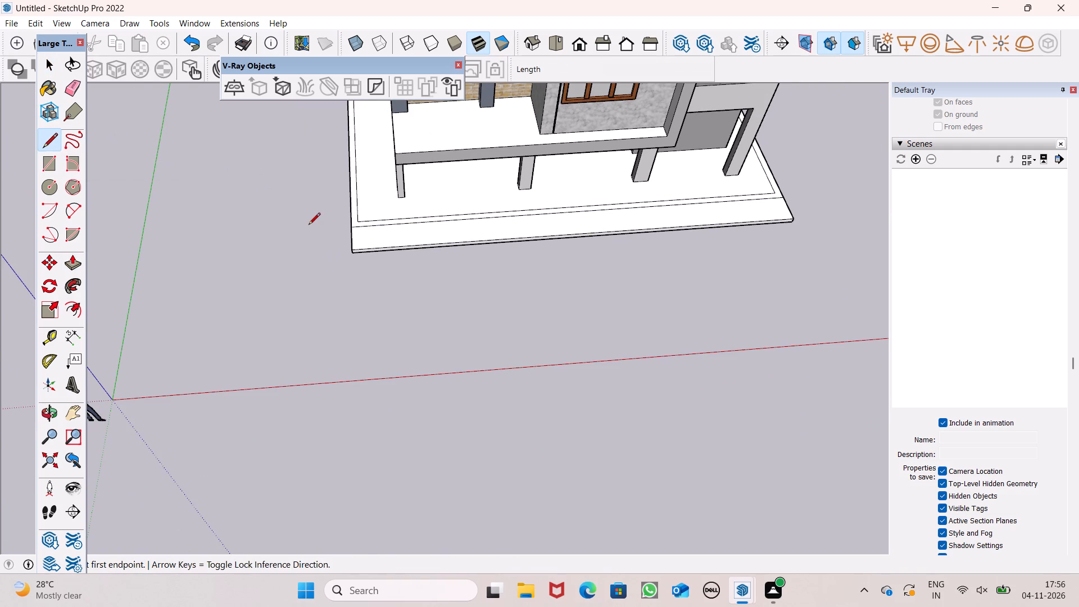
pyautogui.scroll(2, 309, 225)
pyautogui.scroll(-2, 243, 220)
pyautogui.scroll(1, 342, 243)
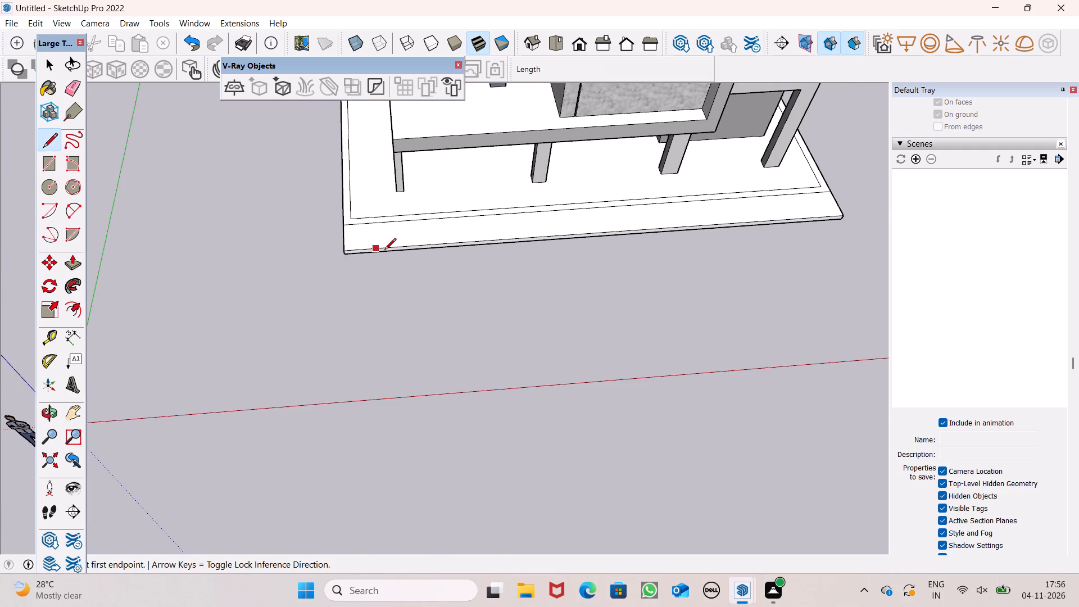
pyautogui.middleClick(384, 251)
pyautogui.scroll(4, 384, 203)
pyautogui.moveTo(384, 221); pyautogui.dragTo(384, 229)
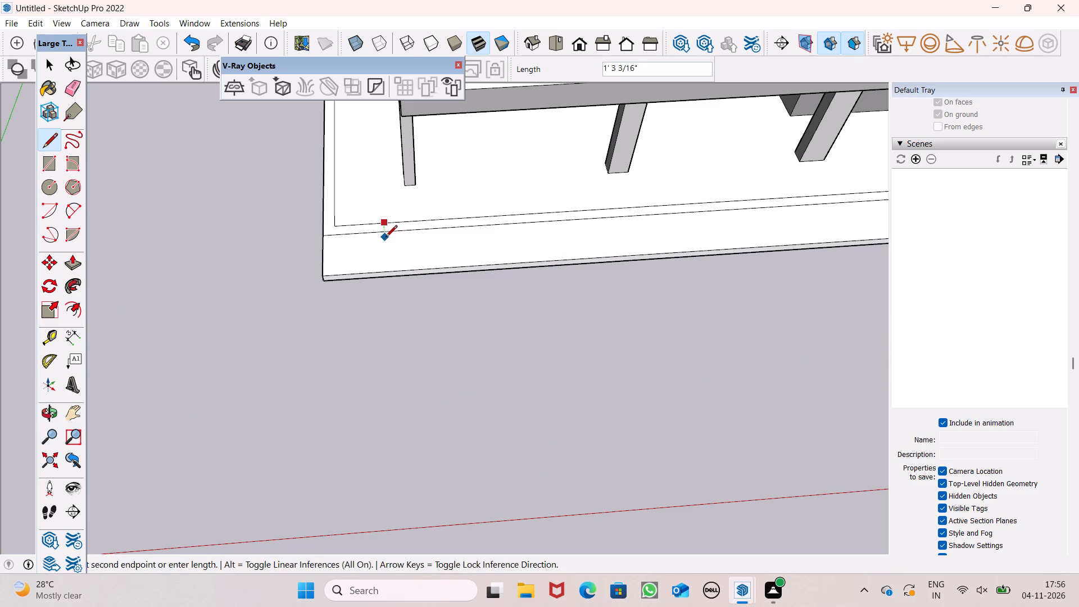
pyautogui.click(388, 231)
# Draw a second line across the front boundary strip near the garage-side columns, marking the opening's other end.
pyautogui.scroll(-9, 339, 227)
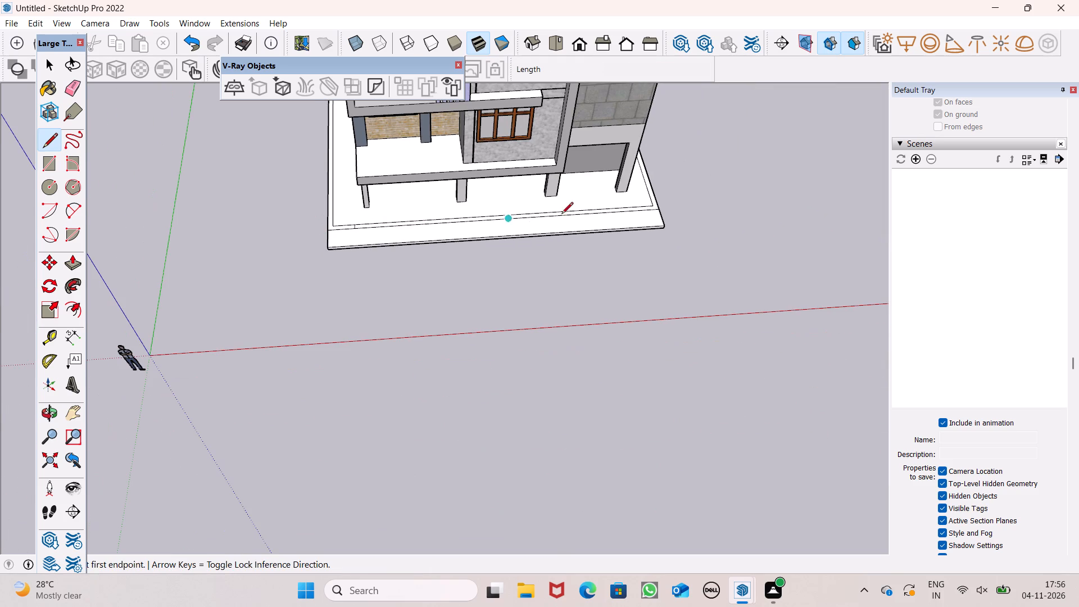
pyautogui.scroll(7, 577, 215)
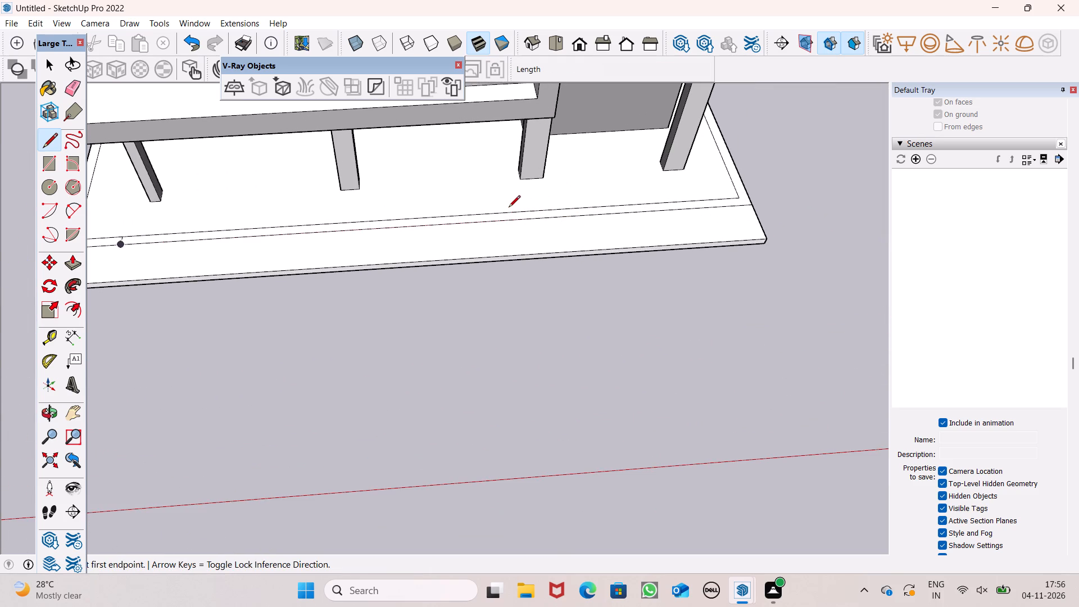
pyautogui.click(497, 210)
pyautogui.click(504, 221)
pyautogui.press('c')
# Raise the boundary strip 6' into a compound wall, leaving the section between the two lines flat as an opening.
pyautogui.scroll(-5, 590, 200)
pyautogui.moveTo(737, 285); pyautogui.dragTo(667, 315, button='middle')
pyautogui.press('space')
pyautogui.click(69, 260)
pyautogui.moveTo(234, 227); pyautogui.dragTo(292, 179, button='middle')
pyautogui.scroll(6, 294, 186)
pyautogui.moveTo(275, 240); pyautogui.dragTo(275, 224)
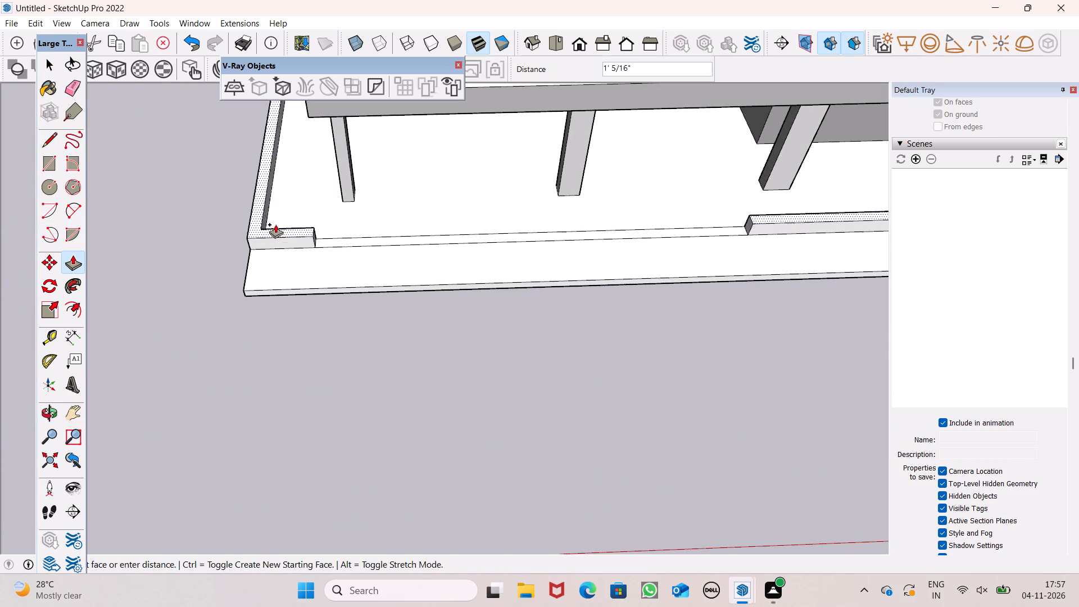
pyautogui.moveTo(275, 224); pyautogui.dragTo(273, 187)
pyautogui.write("6'")
pyautogui.press('Return')
# Extend the short front wall's end face 3' 2 1/2" into the opening.
pyautogui.scroll(-3, 273, 187)
pyautogui.moveTo(457, 264); pyautogui.dragTo(457, 231, button='middle')
pyautogui.scroll(-4, 658, 316)
pyautogui.scroll(-4, 706, 293)
pyautogui.moveTo(746, 324); pyautogui.dragTo(725, 355, button='middle')
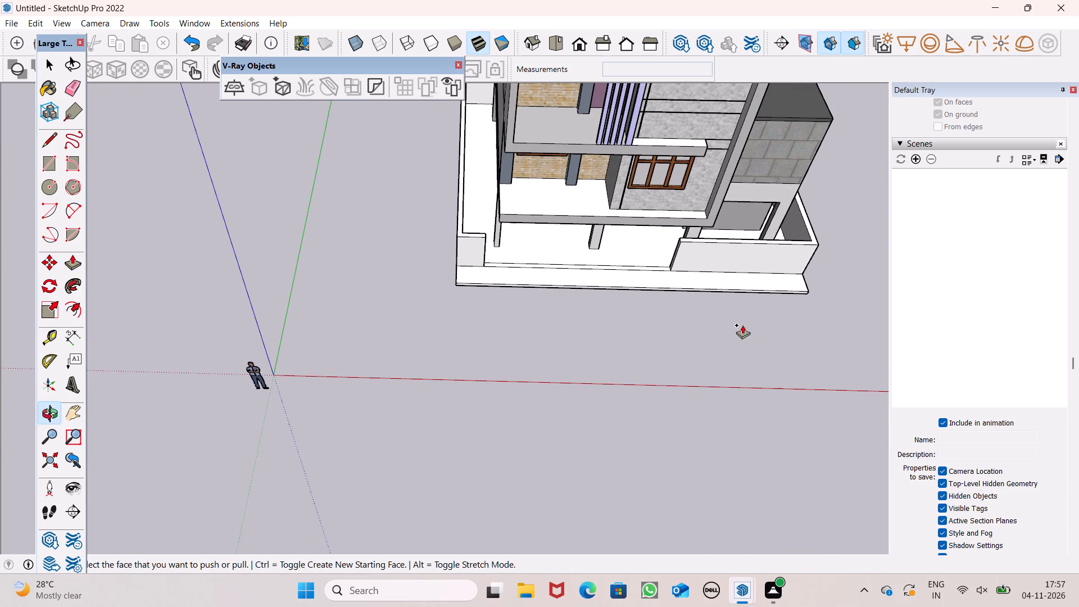
pyautogui.moveTo(595, 302); pyautogui.dragTo(570, 245, button='middle')
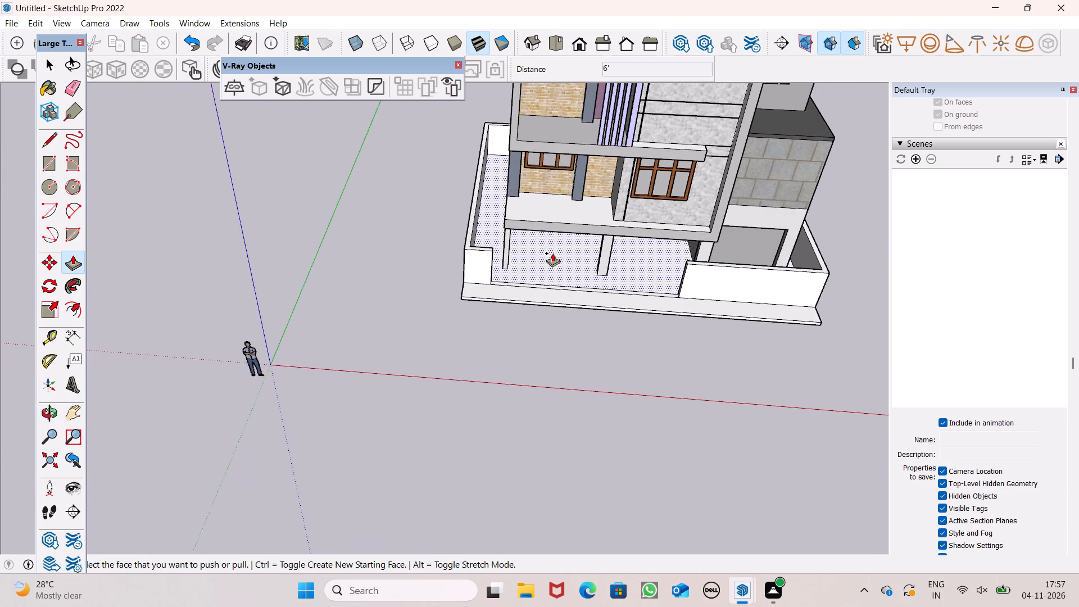
pyautogui.scroll(6, 552, 253)
pyautogui.scroll(5, 457, 285)
pyautogui.moveTo(531, 347); pyautogui.dragTo(486, 323, button='middle')
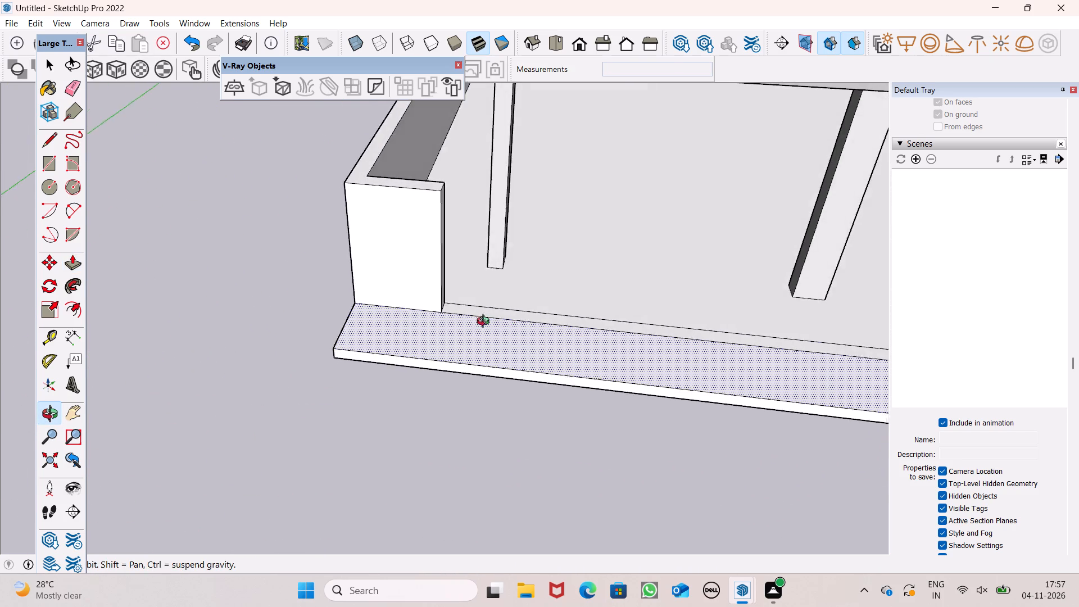
pyautogui.moveTo(486, 323); pyautogui.dragTo(446, 318, button='middle')
pyautogui.moveTo(446, 297); pyautogui.dragTo(452, 297)
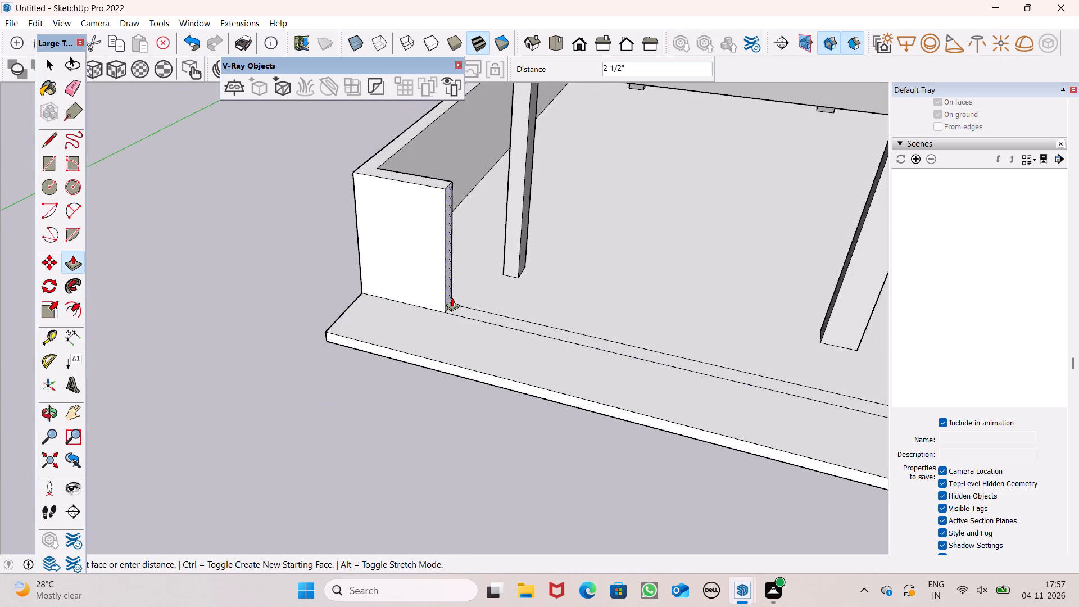
pyautogui.moveTo(452, 297); pyautogui.dragTo(511, 324)
# Draw a 9" line across the flat boundary strip within the front opening, between the two wall ends.
pyautogui.scroll(-5, 491, 316)
pyautogui.moveTo(492, 359); pyautogui.dragTo(616, 384, button='middle')
pyautogui.scroll(-2, 393, 319)
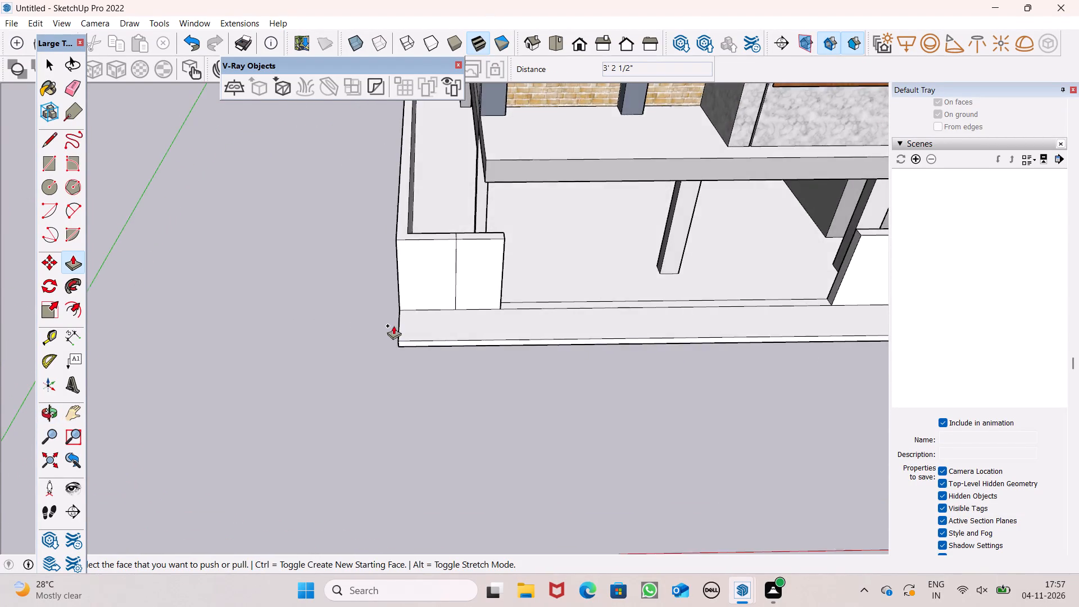
pyautogui.scroll(-1, 393, 325)
pyautogui.scroll(4, 546, 307)
pyautogui.click(42, 144)
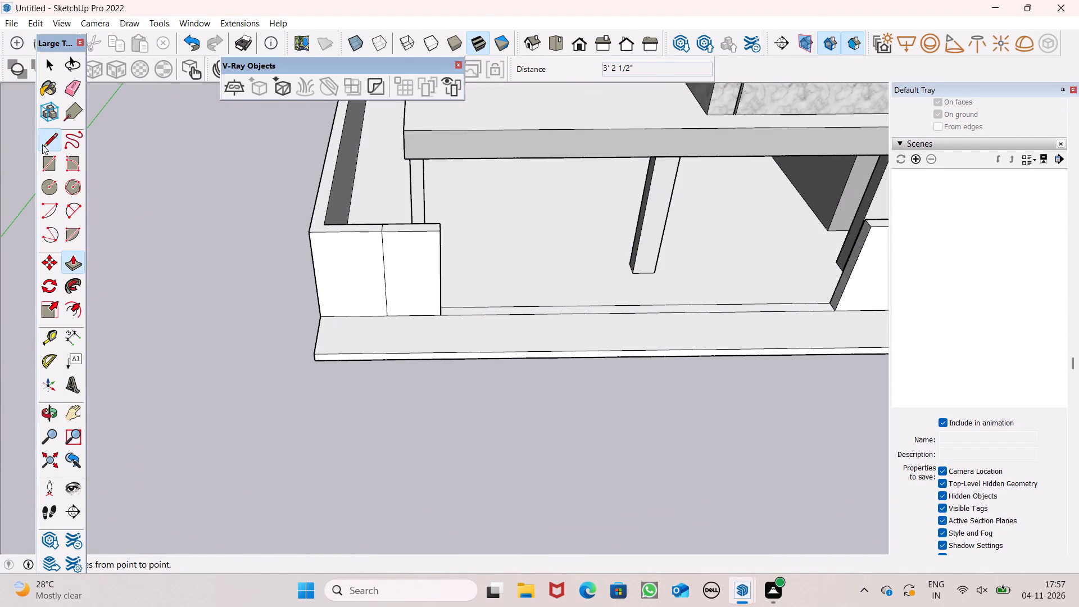
pyautogui.click(598, 305)
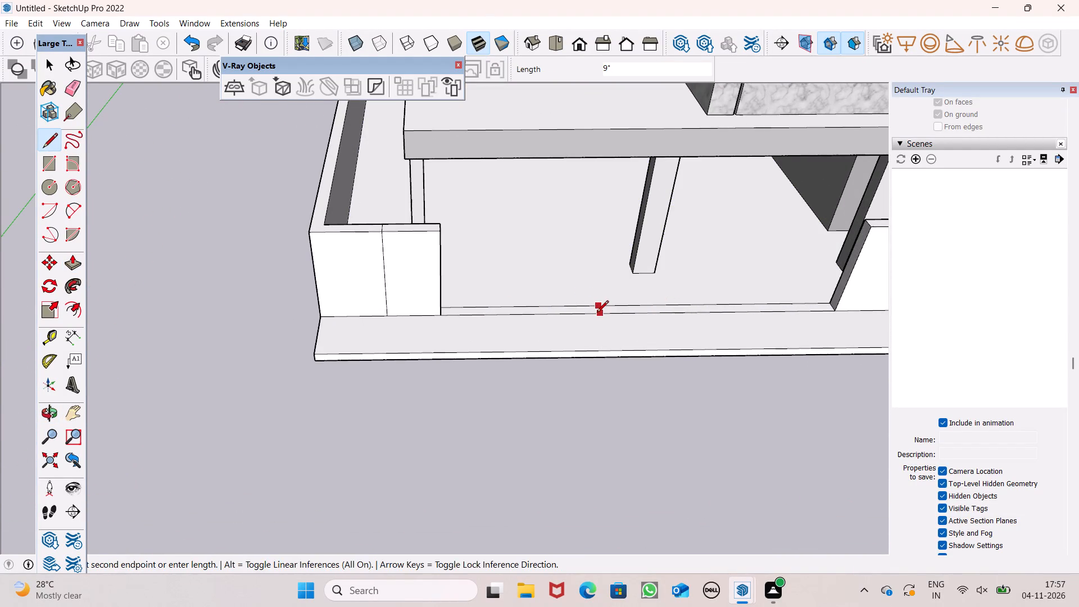
pyautogui.click(597, 313)
pyautogui.moveTo(627, 338); pyautogui.dragTo(628, 359, button='middle')
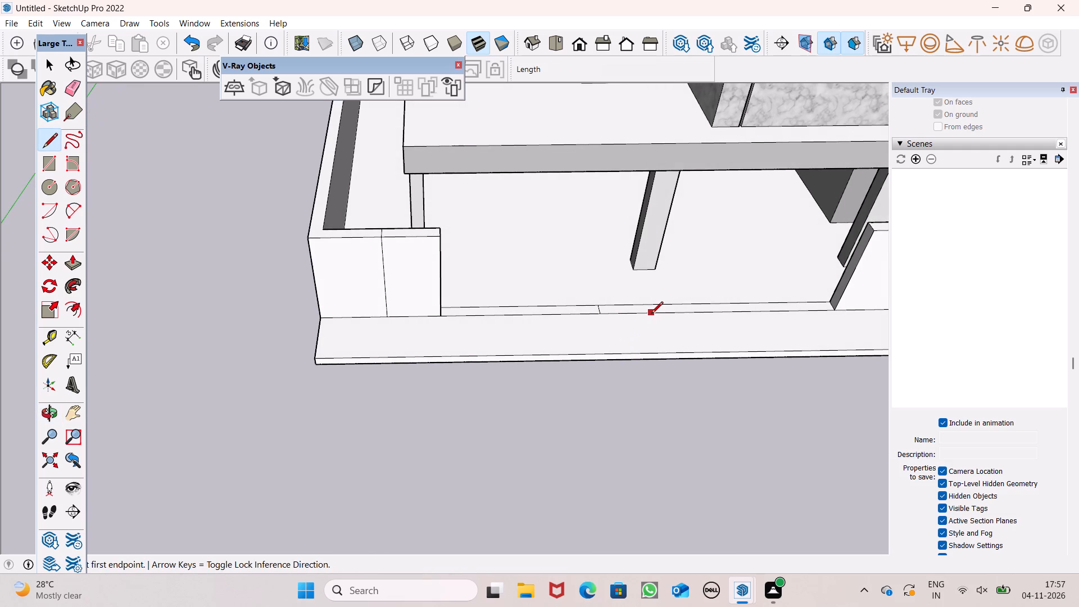
# Draw a second line across the flat boundary strip in the front opening, between the first line and the long front wall.
pyautogui.scroll(6, 643, 312)
pyautogui.scroll(-4, 497, 283)
pyautogui.scroll(3, 589, 295)
pyautogui.click(695, 292)
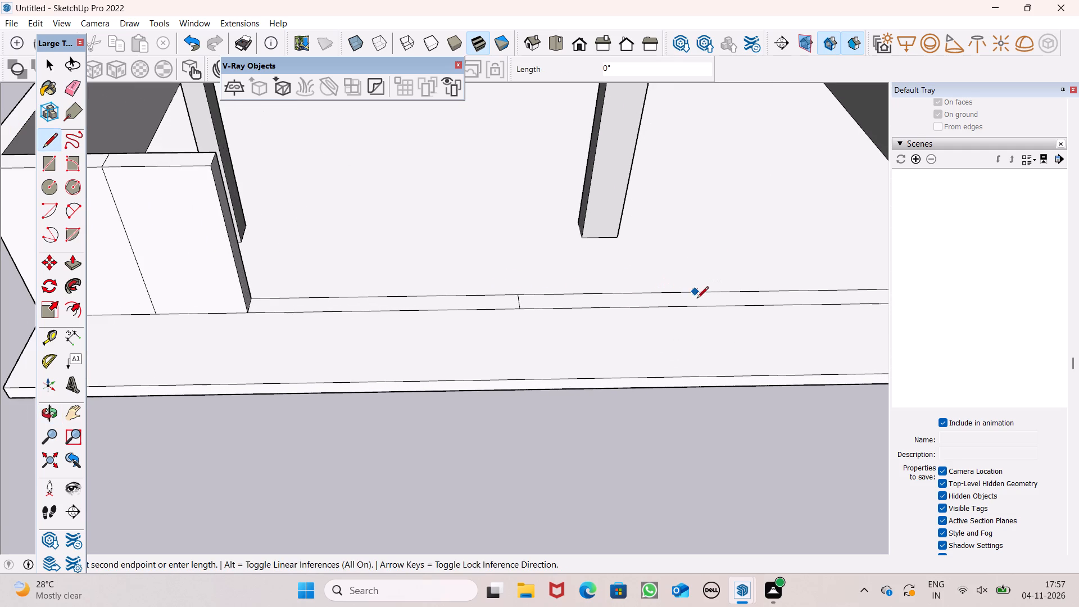
pyautogui.click(697, 309)
pyautogui.press('space')
pyautogui.scroll(-8, 541, 307)
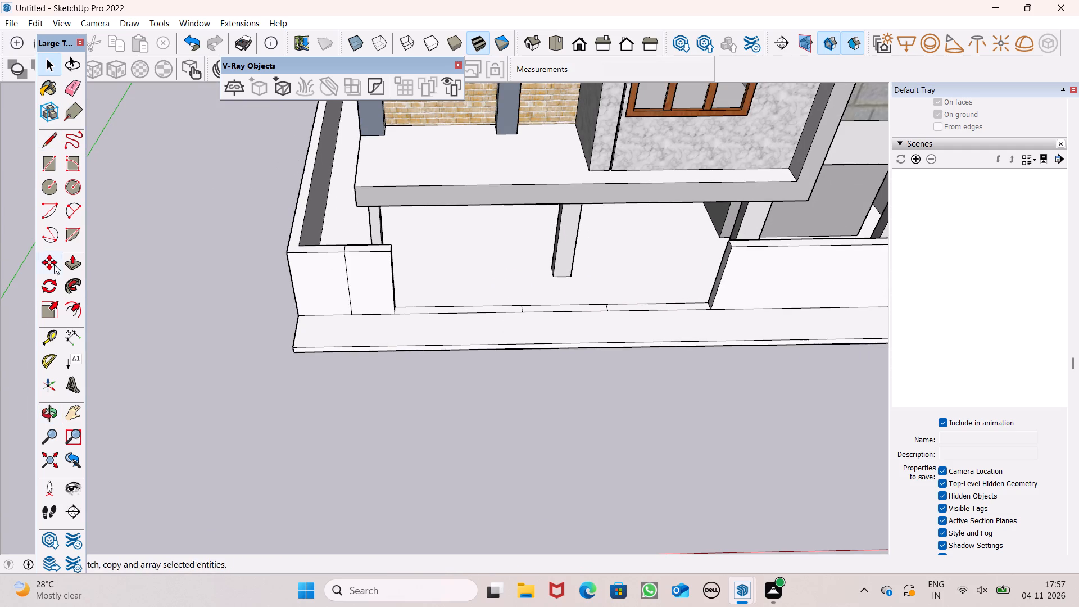
# Raise the strip section between the two lines 6' to match the compound wall's height.
pyautogui.click(82, 262)
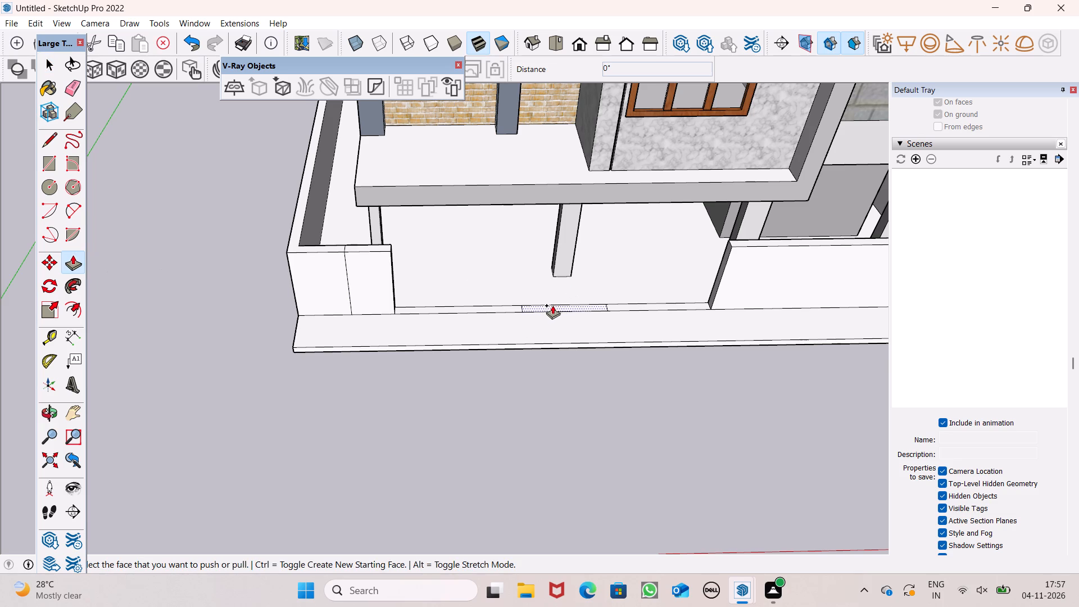
pyautogui.moveTo(548, 307); pyautogui.dragTo(386, 252)
# Extend the new wall section's end face toward the short front wall.
pyautogui.moveTo(510, 286); pyautogui.dragTo(563, 297, button='middle')
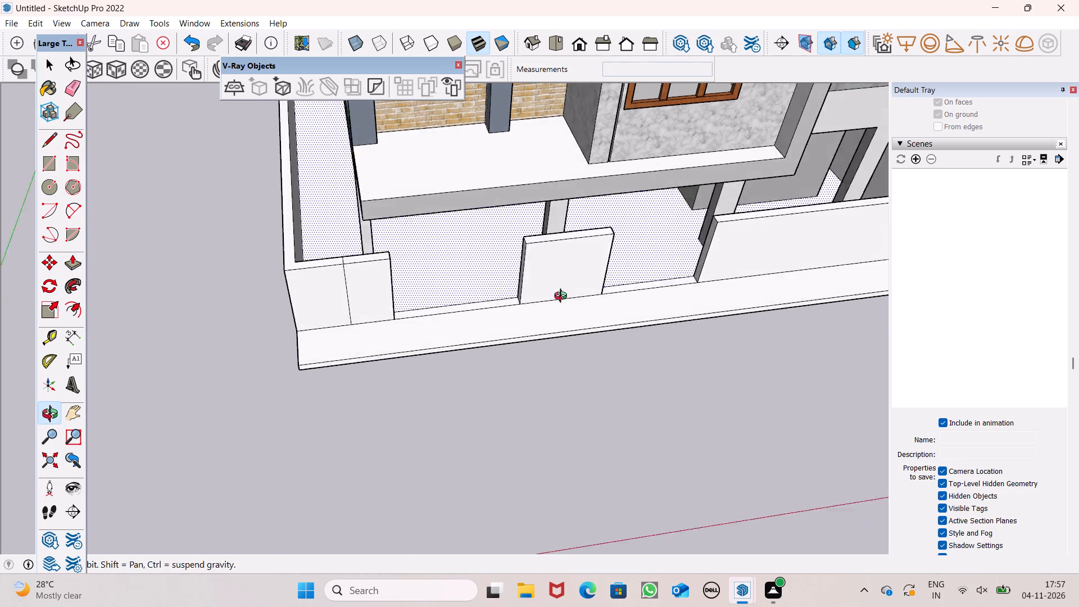
pyautogui.moveTo(563, 297); pyautogui.dragTo(677, 292, button='middle')
pyautogui.scroll(5, 441, 288)
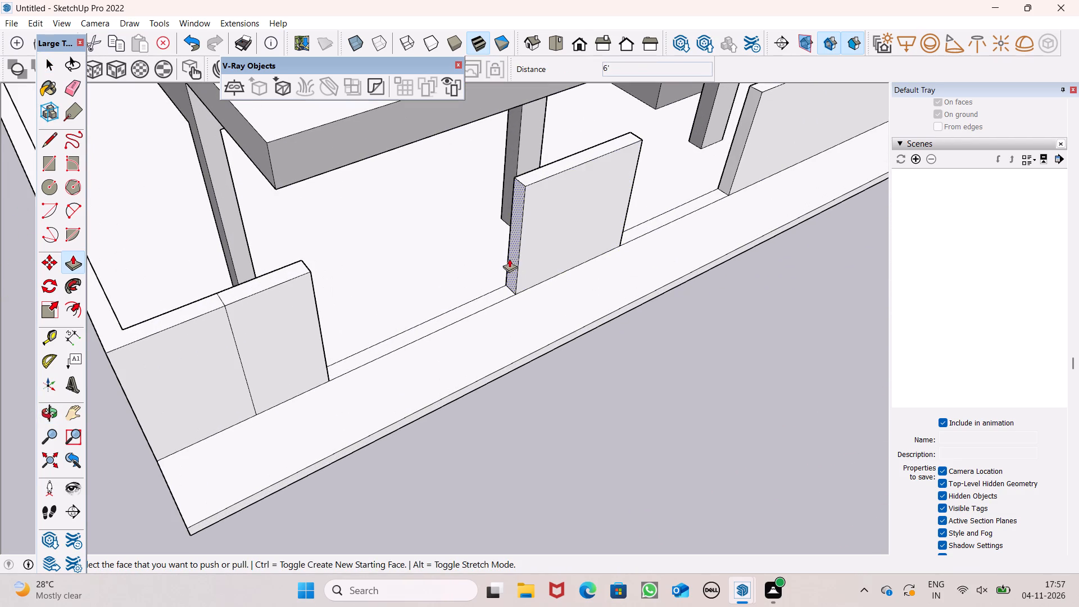
pyautogui.moveTo(514, 251); pyautogui.dragTo(485, 274)
pyautogui.scroll(1, 595, 270)
pyautogui.scroll(-3, 595, 270)
# Push the wall section's opposite end face in about 2' 9", widening the opening beside the long front wall.
pyautogui.moveTo(667, 299); pyautogui.dragTo(524, 316, button='middle')
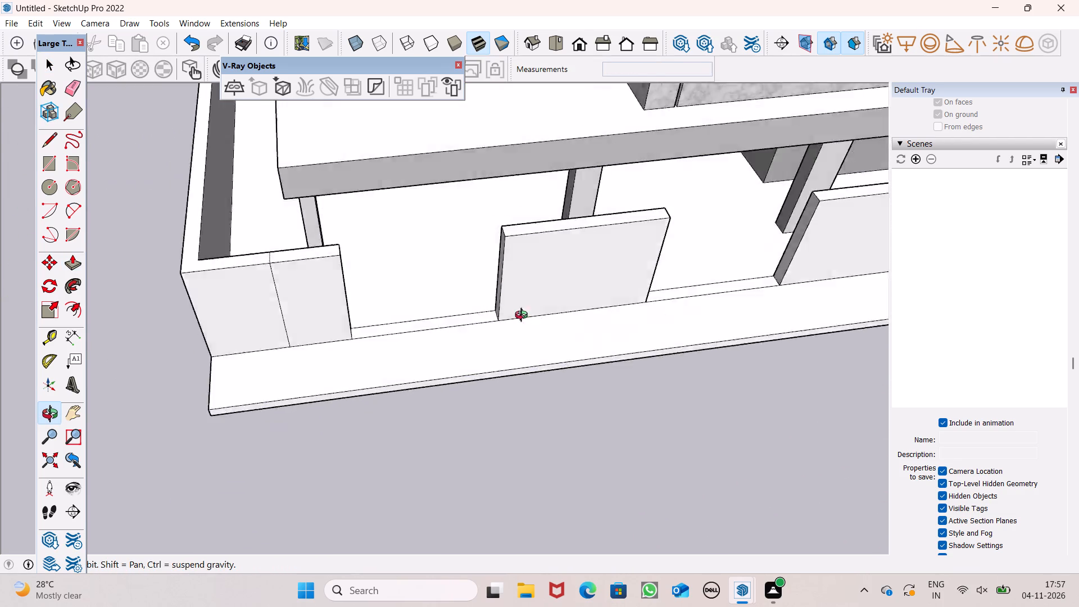
pyautogui.moveTo(524, 316); pyautogui.dragTo(212, 258, button='middle')
pyautogui.moveTo(573, 339); pyautogui.dragTo(573, 339)
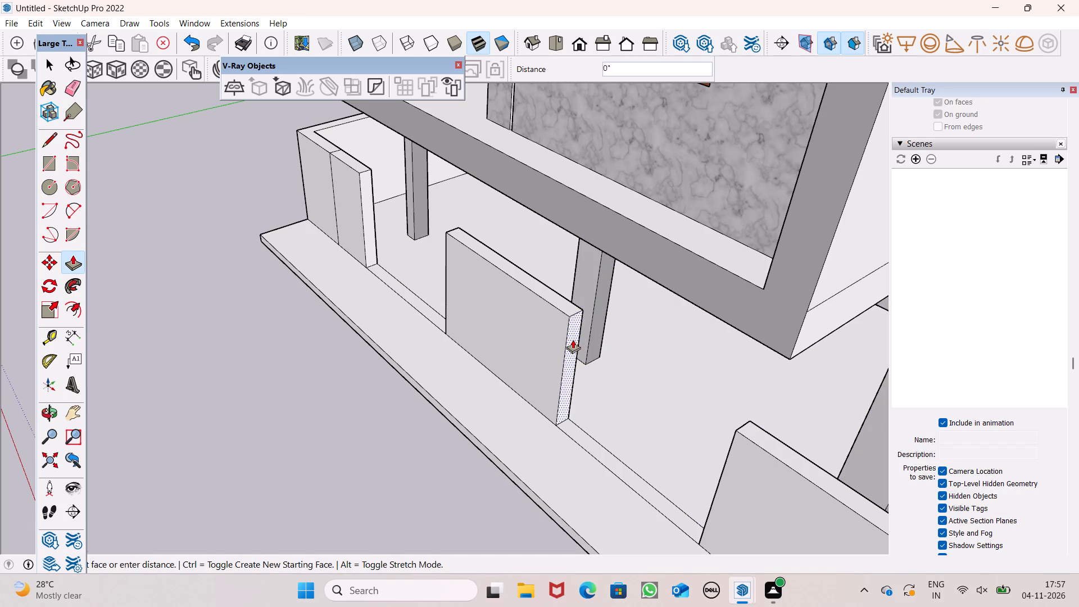
pyautogui.moveTo(573, 339); pyautogui.dragTo(527, 309)
pyautogui.scroll(-3, 525, 320)
pyautogui.moveTo(460, 402); pyautogui.dragTo(662, 287, button='middle')
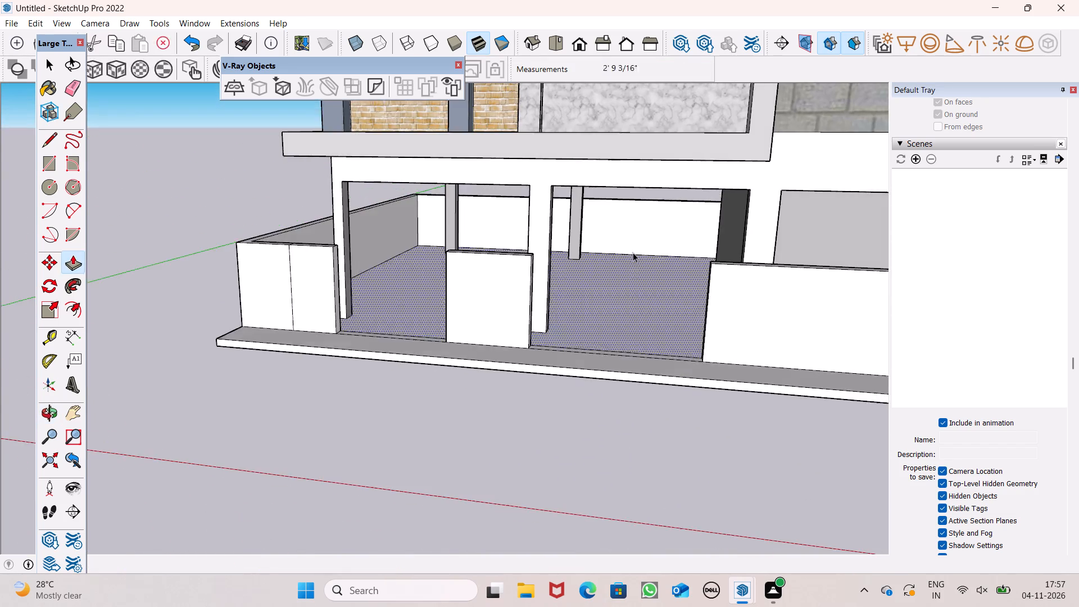
pyautogui.press('space')
# Draw an upright rectangle about 6' 5" by 9' 5 1/2" in the empty space beside the house, parallel to the front wall.
pyautogui.scroll(-3, 580, 246)
pyautogui.moveTo(543, 310); pyautogui.dragTo(596, 266, button='middle')
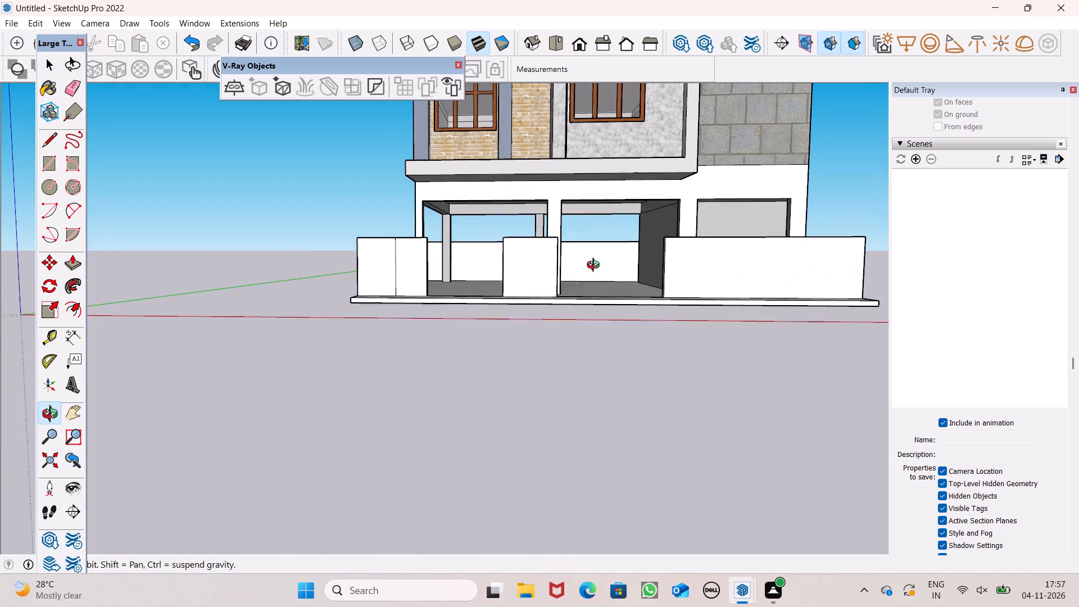
pyautogui.moveTo(596, 266); pyautogui.dragTo(597, 268, button='middle')
pyautogui.click(42, 156)
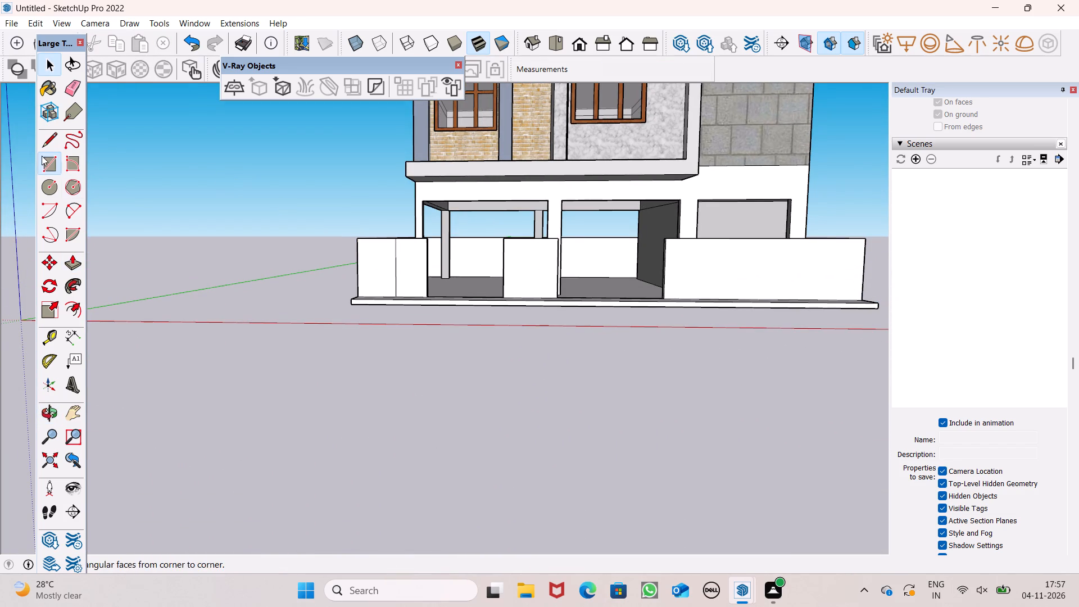
pyautogui.scroll(-1, 323, 336)
pyautogui.scroll(-2, 285, 292)
pyautogui.scroll(-7, 474, 228)
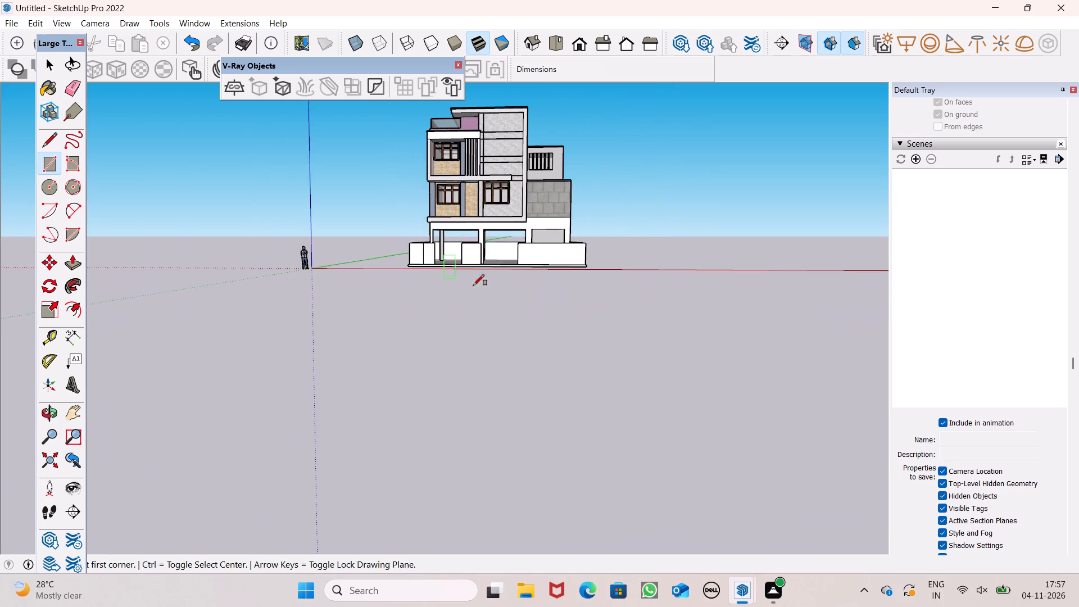
pyautogui.moveTo(479, 286); pyautogui.dragTo(490, 297, button='middle')
pyautogui.scroll(6, 659, 222)
pyautogui.moveTo(655, 292); pyautogui.dragTo(639, 228, button='middle')
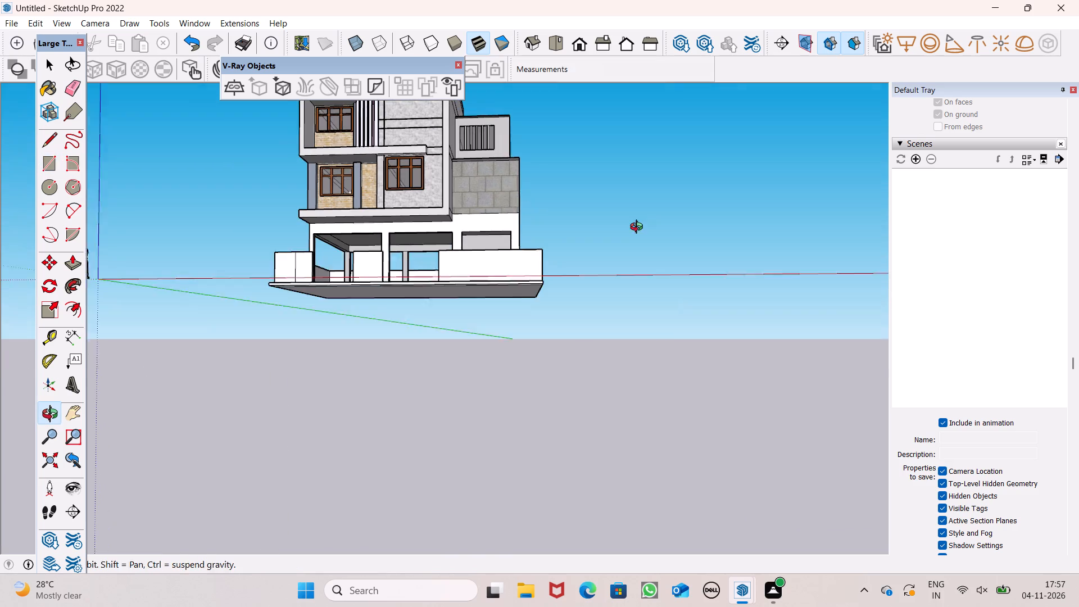
pyautogui.moveTo(639, 228); pyautogui.dragTo(639, 228, button='middle')
pyautogui.click(593, 200)
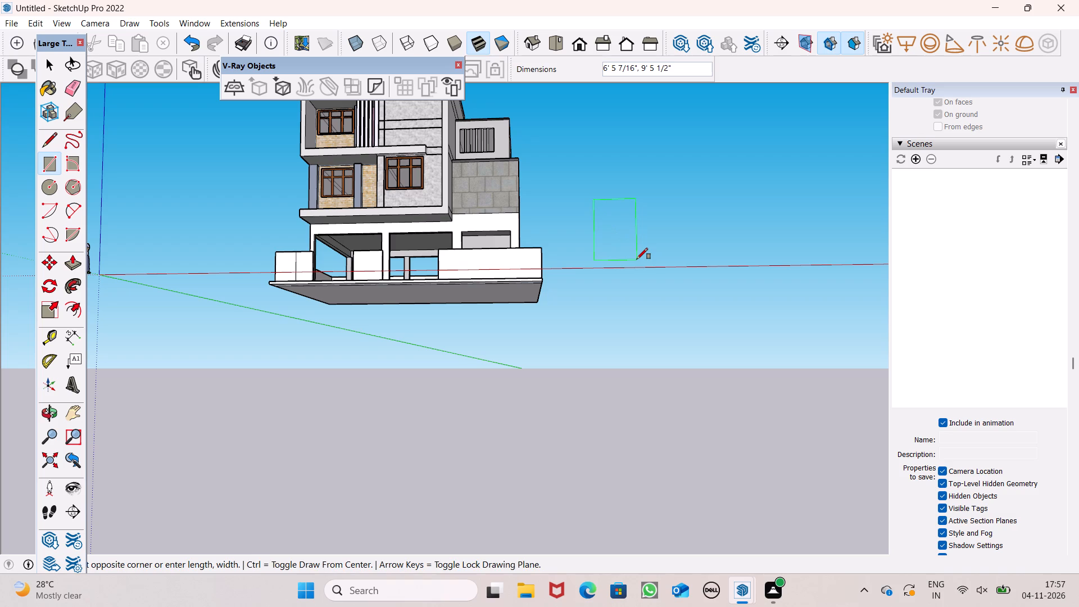
pyautogui.click(637, 259)
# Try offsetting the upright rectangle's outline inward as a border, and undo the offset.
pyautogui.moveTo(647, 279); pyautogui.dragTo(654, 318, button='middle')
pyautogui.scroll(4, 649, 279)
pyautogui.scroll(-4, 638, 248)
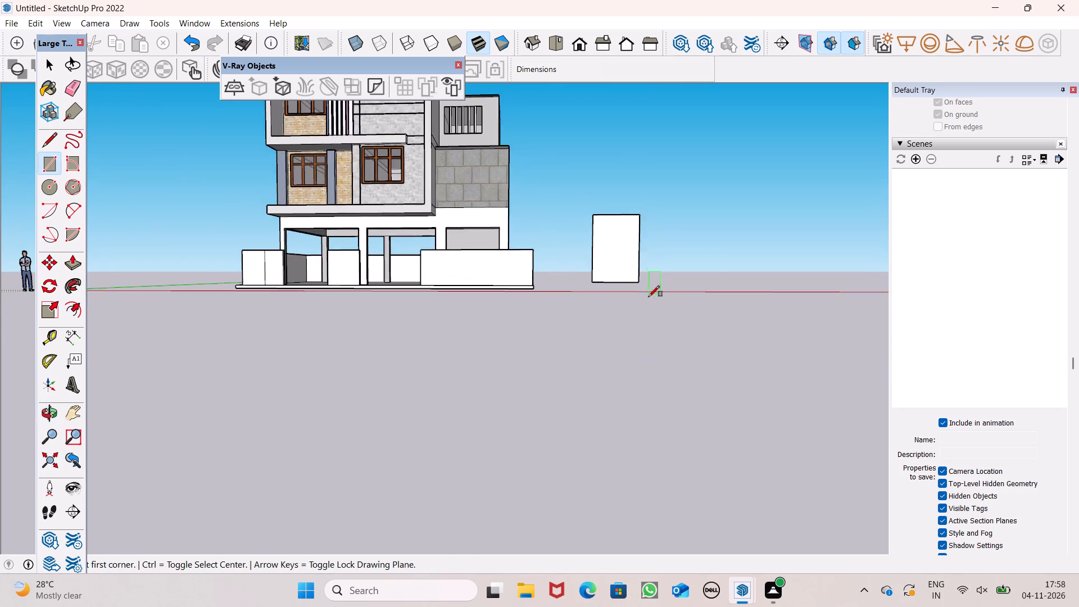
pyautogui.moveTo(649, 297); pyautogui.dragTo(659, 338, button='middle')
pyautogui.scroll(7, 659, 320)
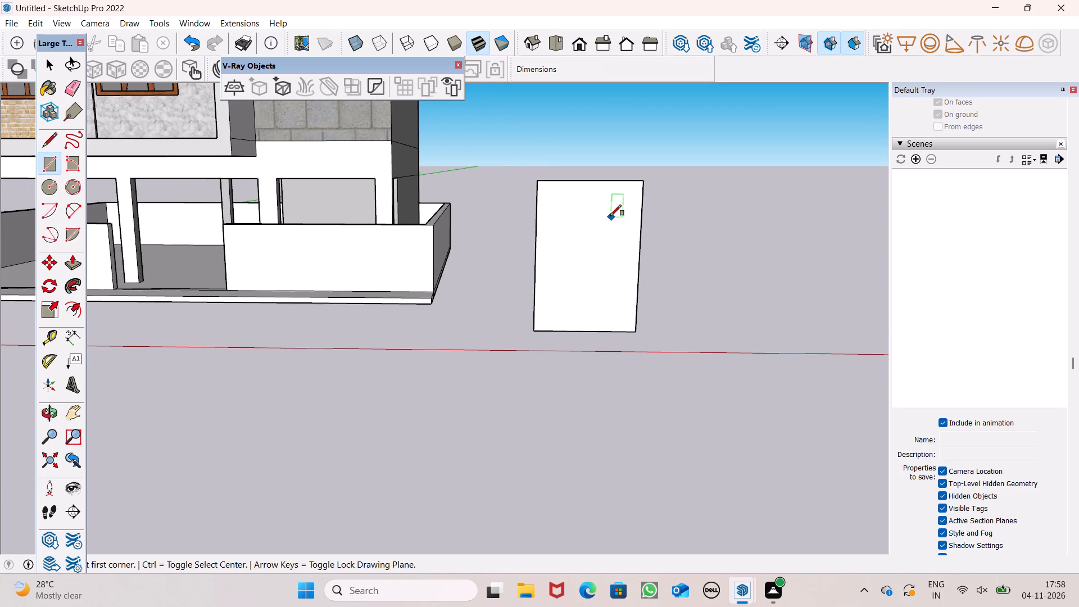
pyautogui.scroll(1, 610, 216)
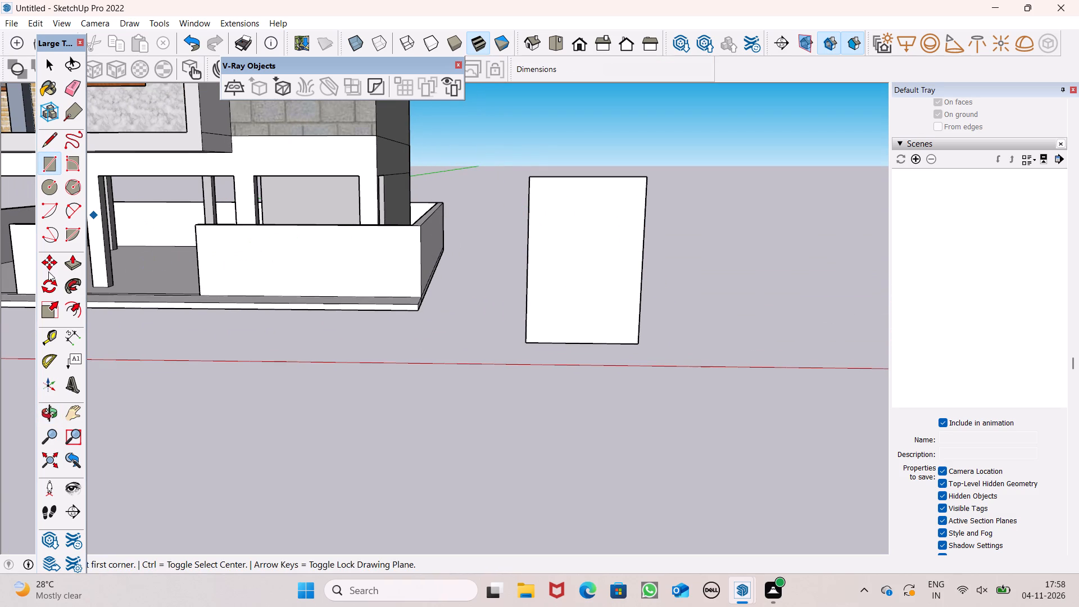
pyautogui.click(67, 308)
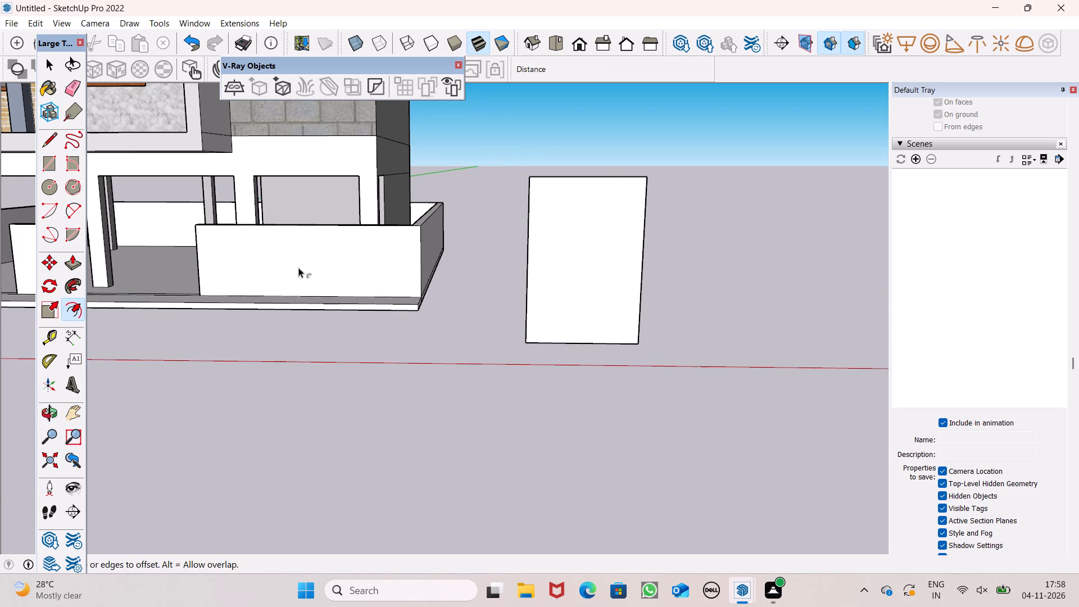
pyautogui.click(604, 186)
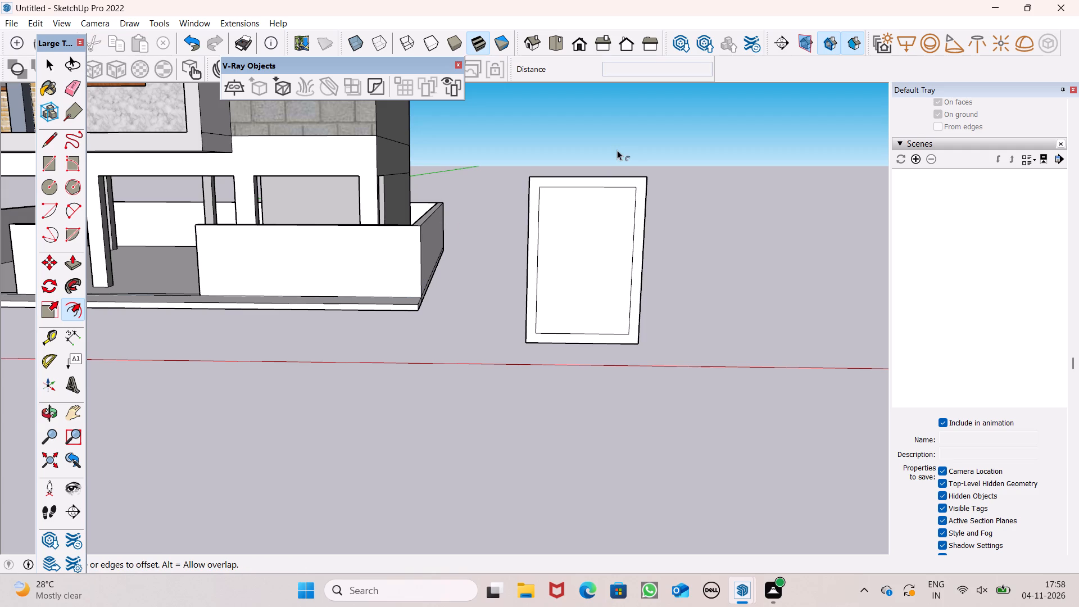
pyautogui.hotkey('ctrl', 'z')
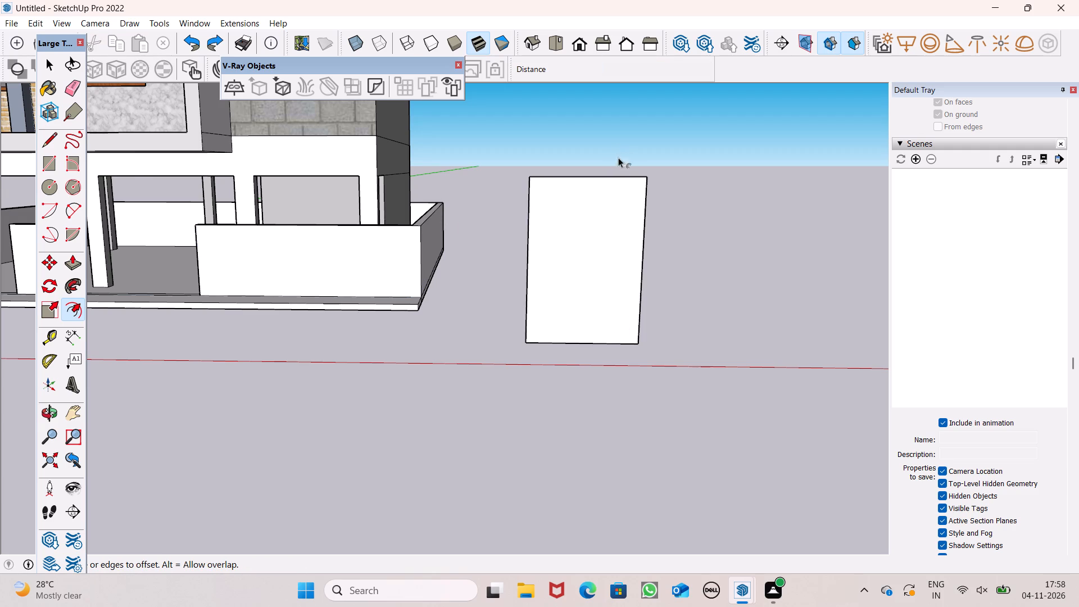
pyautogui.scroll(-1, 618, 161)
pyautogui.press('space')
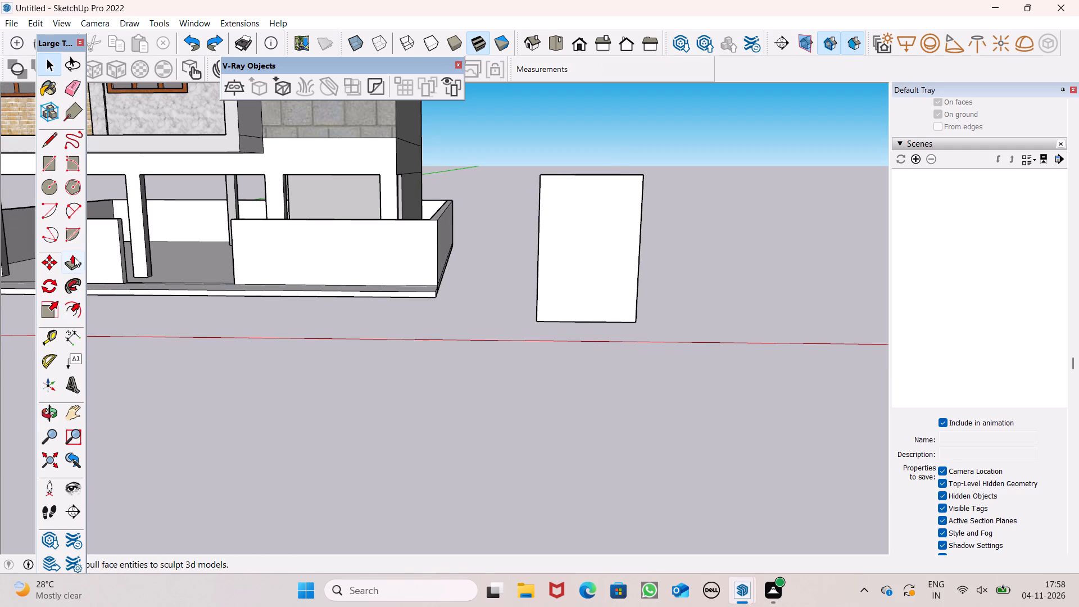
# Extrude the upright rectangle forward into a thin slab for the gate panel.
pyautogui.click(74, 257)
pyautogui.scroll(-1, 595, 194)
pyautogui.moveTo(589, 232); pyautogui.dragTo(611, 379, button='middle')
pyautogui.scroll(4, 632, 406)
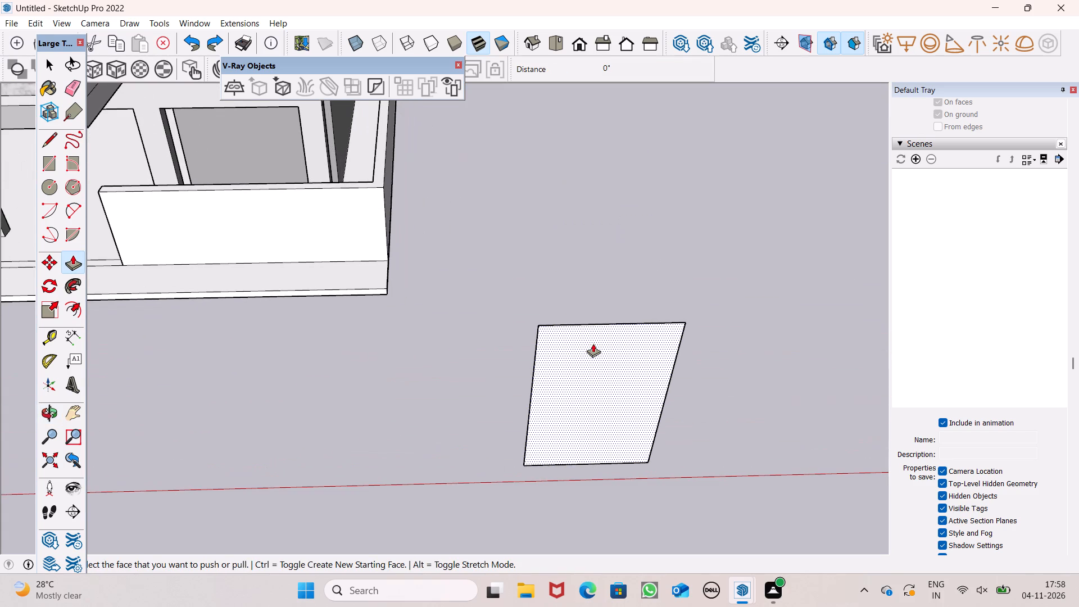
pyautogui.moveTo(593, 343); pyautogui.dragTo(593, 352)
pyautogui.press('space')
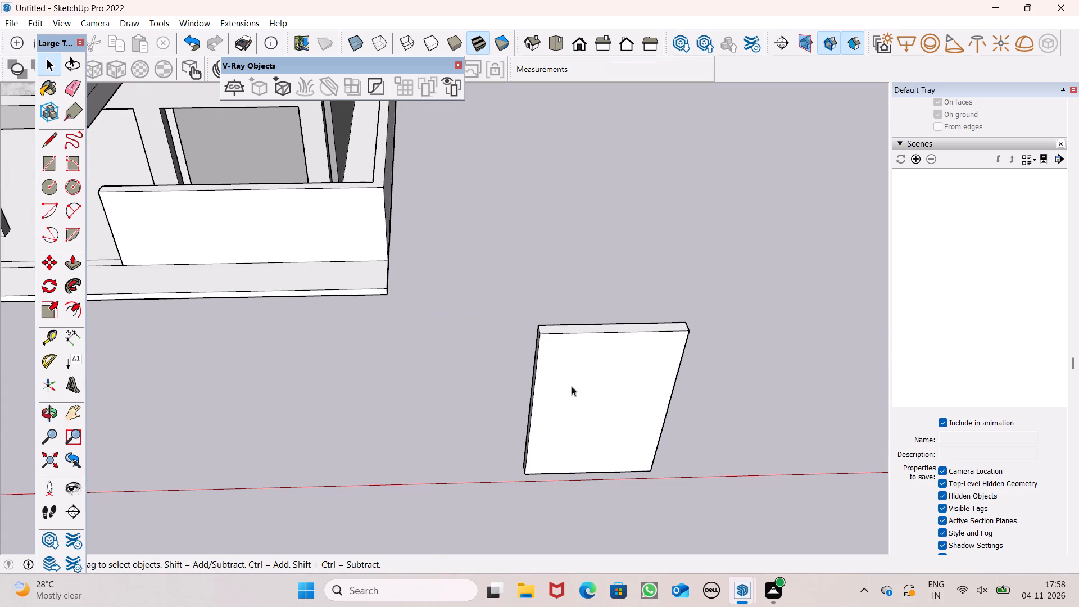
# Push the slab's front face back slightly to make the panel thinner.
pyautogui.click(66, 265)
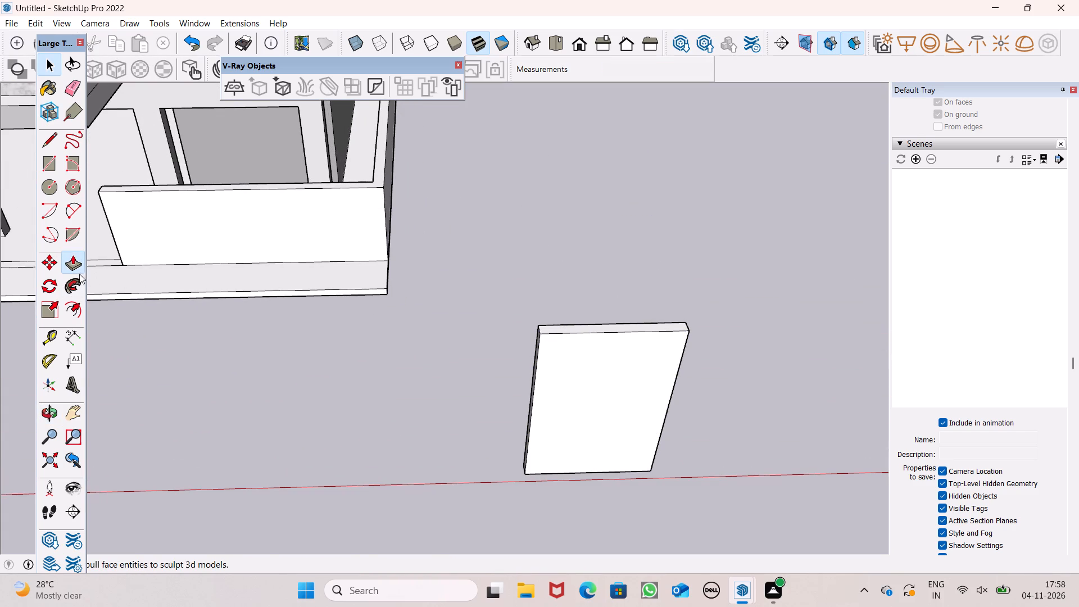
pyautogui.moveTo(600, 363); pyautogui.dragTo(601, 358)
pyautogui.press('space')
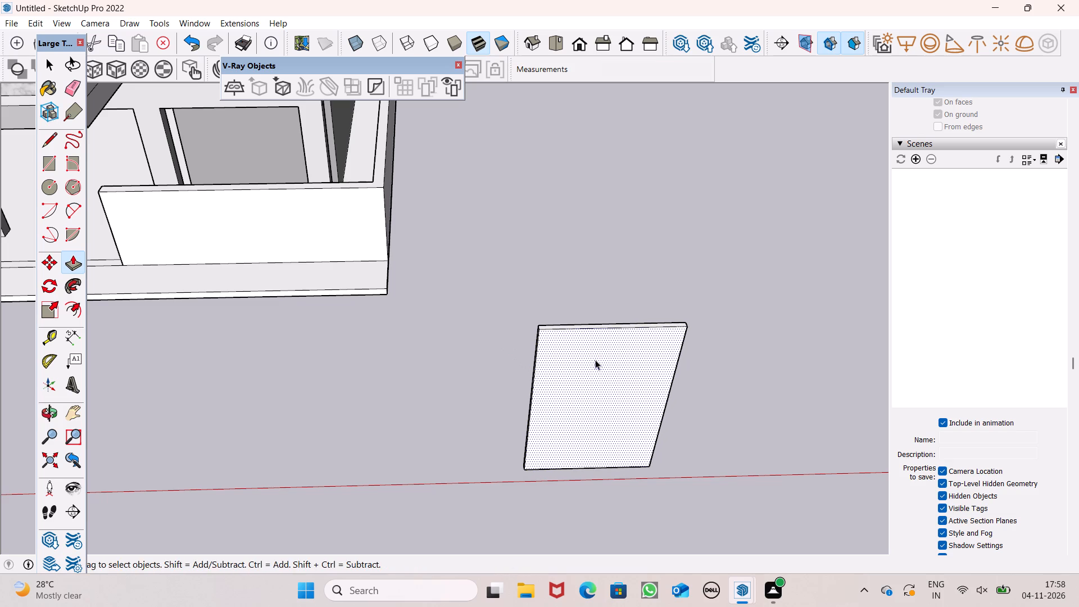
# Offset the panel's front outline inward to form a narrow border frame.
pyautogui.click(75, 316)
pyautogui.moveTo(596, 396); pyautogui.dragTo(600, 319, button='middle')
pyautogui.moveTo(614, 250); pyautogui.dragTo(619, 242)
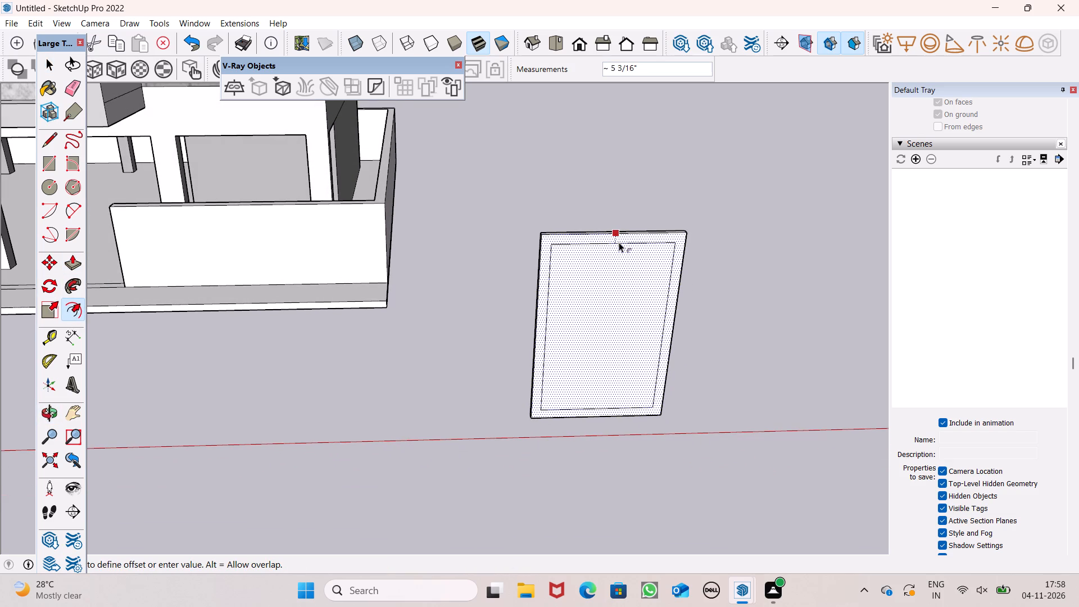
pyautogui.moveTo(619, 242); pyautogui.dragTo(619, 242)
pyautogui.press('space')
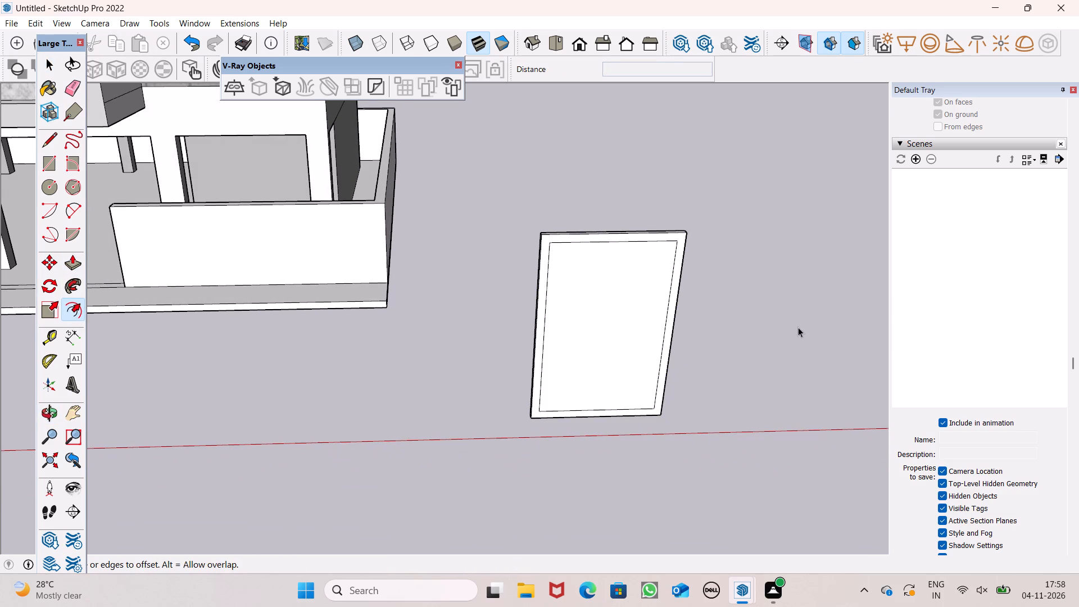
# Paint the inner face inside the panel's front border with the Wood Floor Parquet material from the Wood collection.
pyautogui.moveTo(798, 322); pyautogui.dragTo(758, 285, button='middle')
pyautogui.scroll(1, 563, 239)
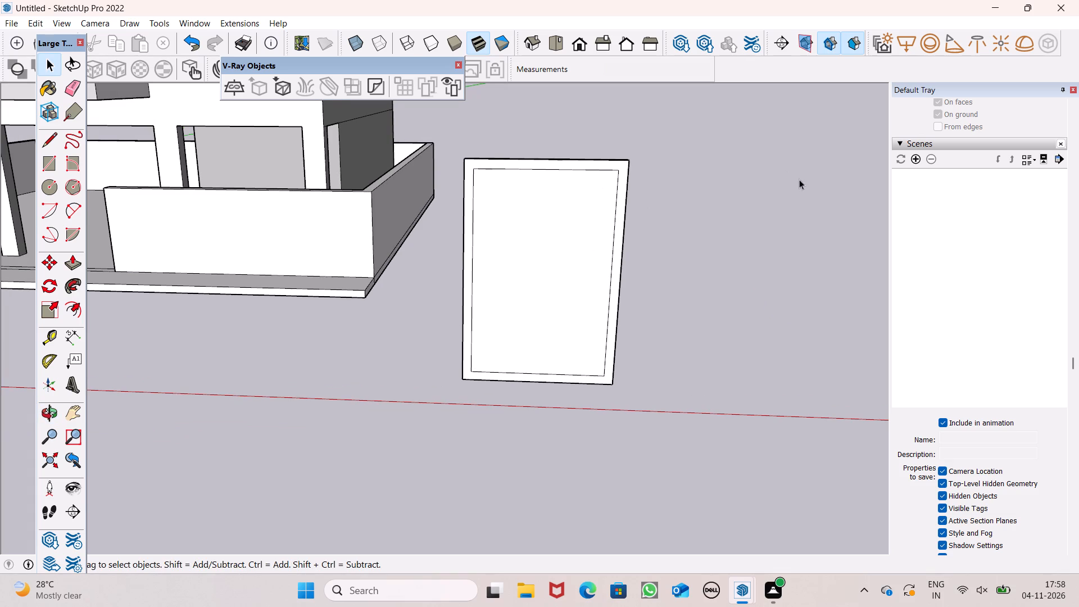
pyautogui.scroll(1, 934, 197)
pyautogui.scroll(-5, 954, 251)
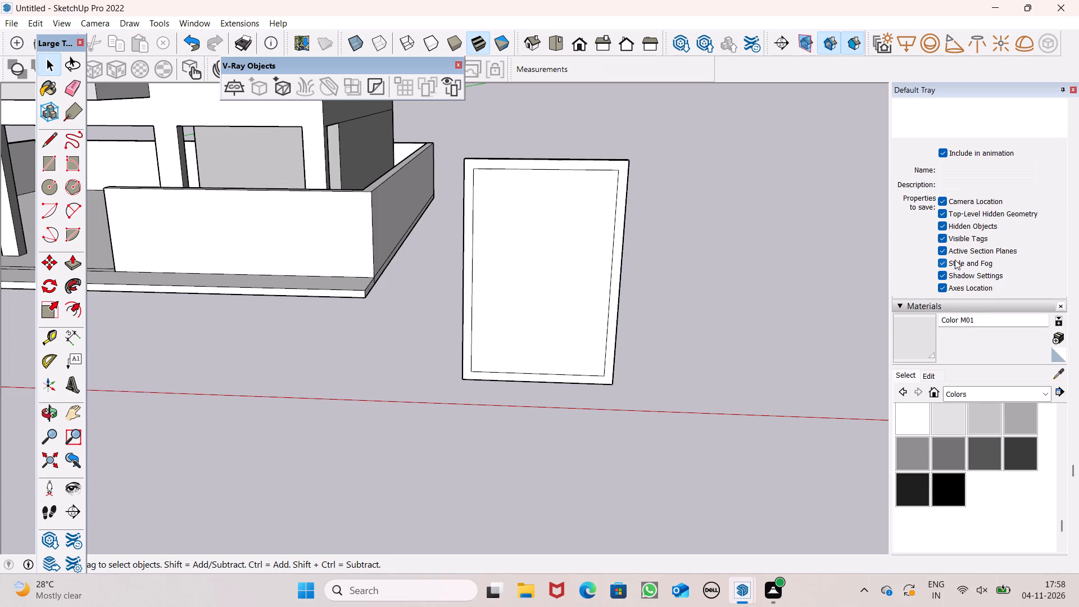
pyautogui.click(996, 401)
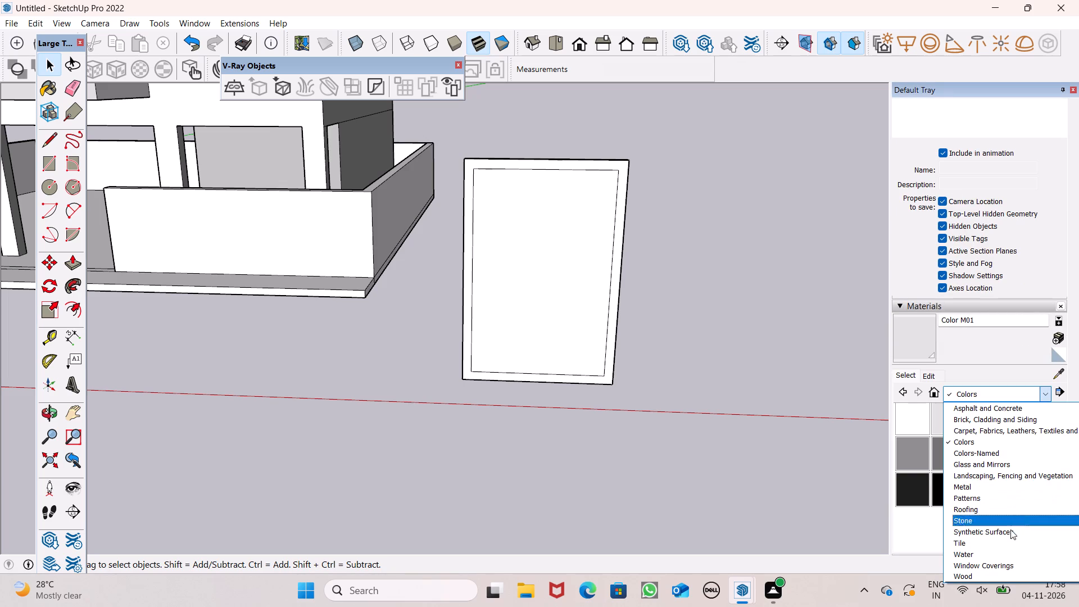
pyautogui.click(990, 574)
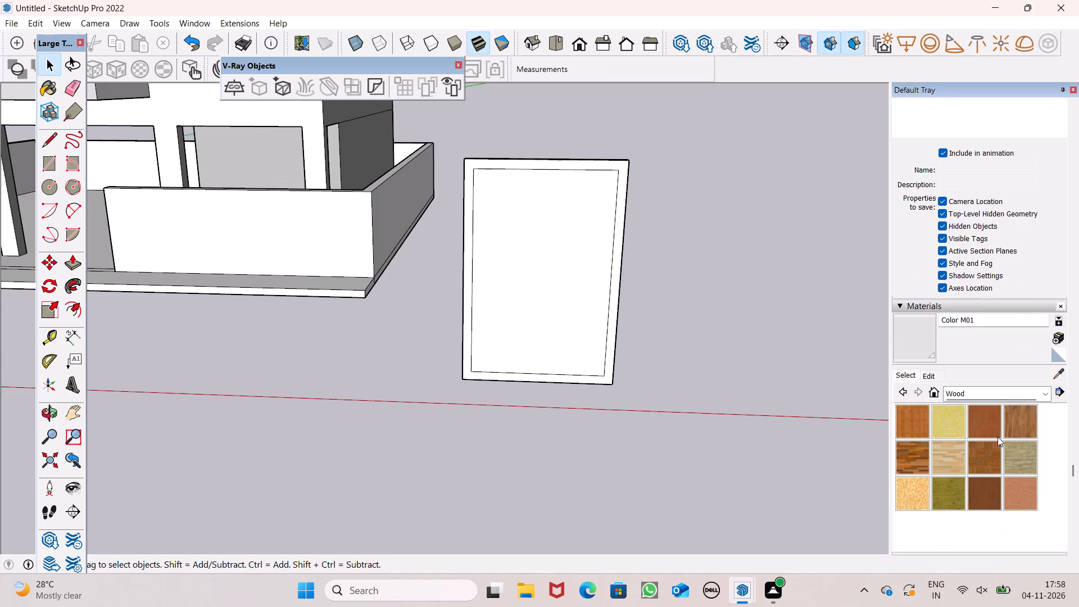
pyautogui.click(977, 459)
pyautogui.click(504, 297)
# Paint the panel's rear face with the same Wood Floor Parquet material.
pyautogui.moveTo(573, 304); pyautogui.dragTo(559, 342, button='middle')
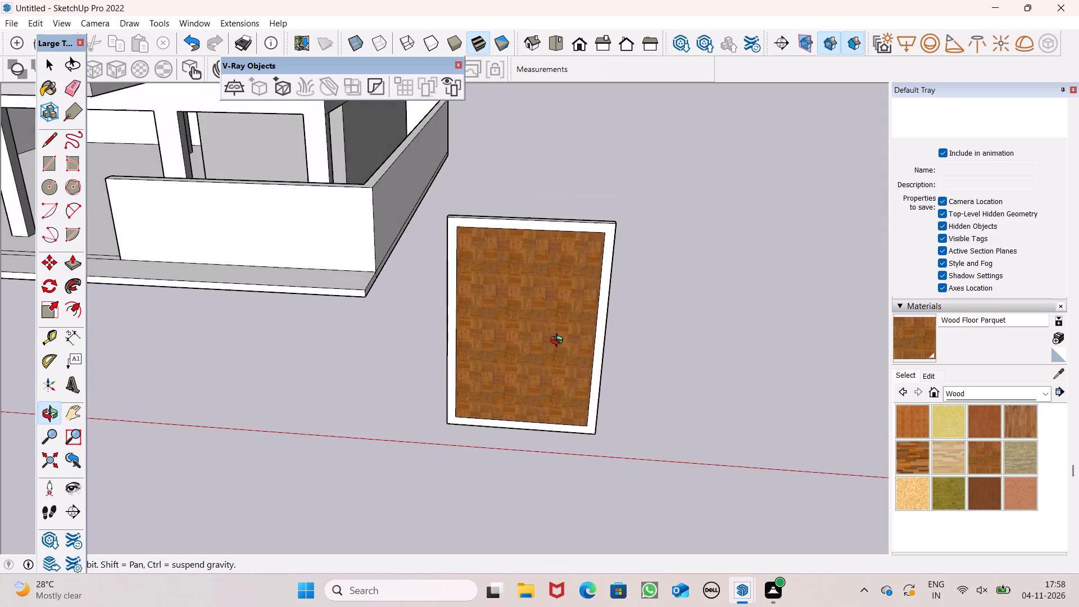
pyautogui.moveTo(559, 342); pyautogui.dragTo(489, 361, button='middle')
pyautogui.scroll(-8, 756, 278)
pyautogui.scroll(1, 751, 270)
pyautogui.scroll(-4, 747, 268)
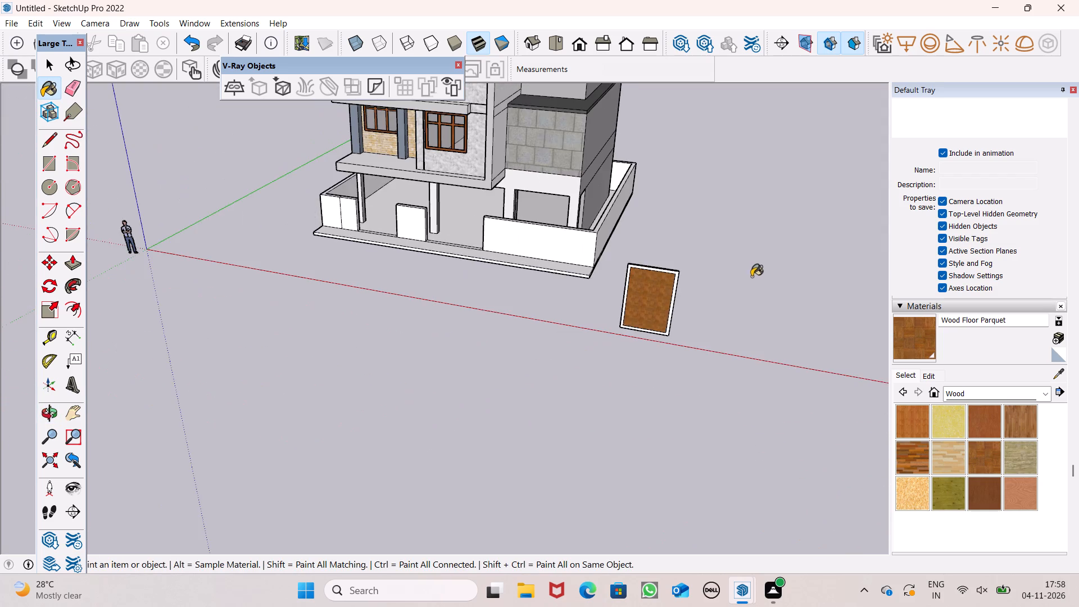
pyautogui.moveTo(753, 284); pyautogui.dragTo(279, 293, button='middle')
pyautogui.scroll(1, 565, 273)
pyautogui.scroll(-5, 584, 303)
pyautogui.scroll(1, 587, 314)
pyautogui.scroll(-1, 587, 315)
pyautogui.scroll(1, 370, 336)
pyautogui.scroll(-4, 466, 301)
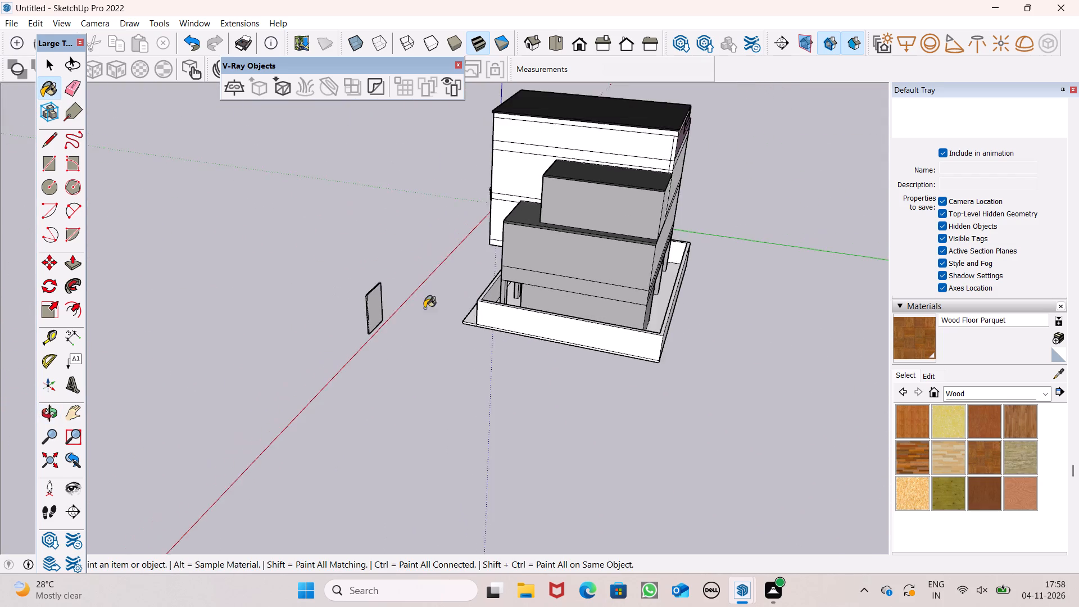
pyautogui.scroll(7, 381, 315)
pyautogui.click(381, 315)
pyautogui.moveTo(380, 316); pyautogui.dragTo(924, 279, button='middle')
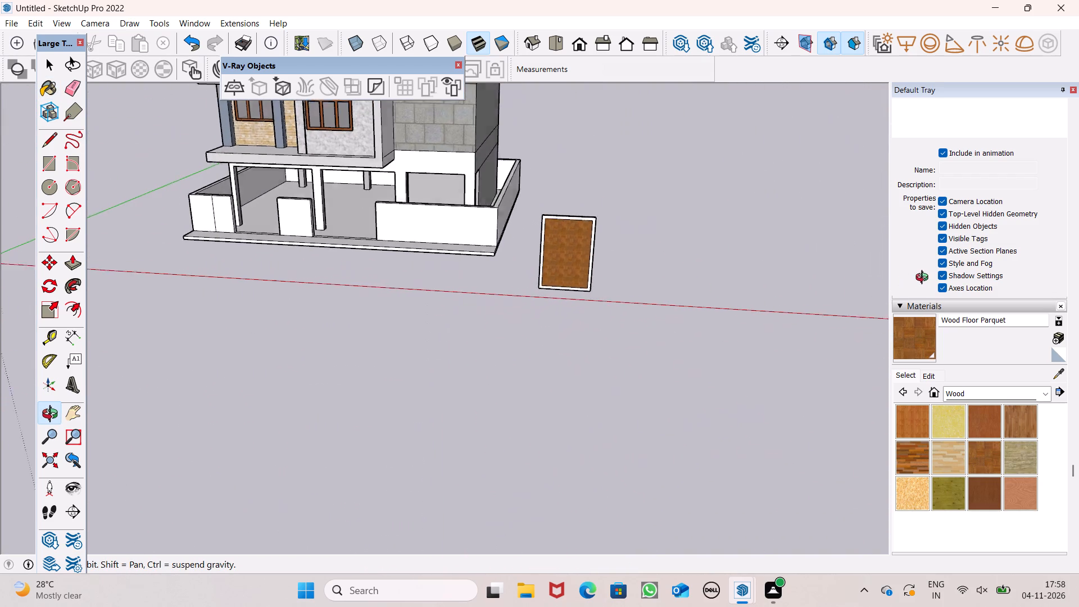
pyautogui.moveTo(924, 279); pyautogui.dragTo(926, 278, button='middle')
pyautogui.scroll(1, 785, 257)
pyautogui.scroll(7, 695, 228)
pyautogui.scroll(-2, 691, 221)
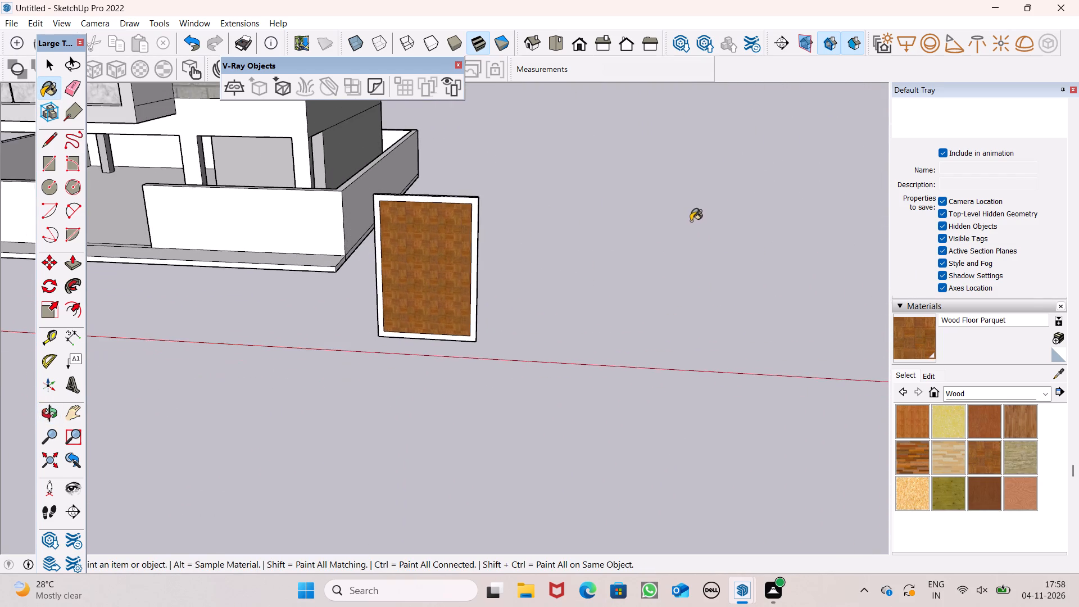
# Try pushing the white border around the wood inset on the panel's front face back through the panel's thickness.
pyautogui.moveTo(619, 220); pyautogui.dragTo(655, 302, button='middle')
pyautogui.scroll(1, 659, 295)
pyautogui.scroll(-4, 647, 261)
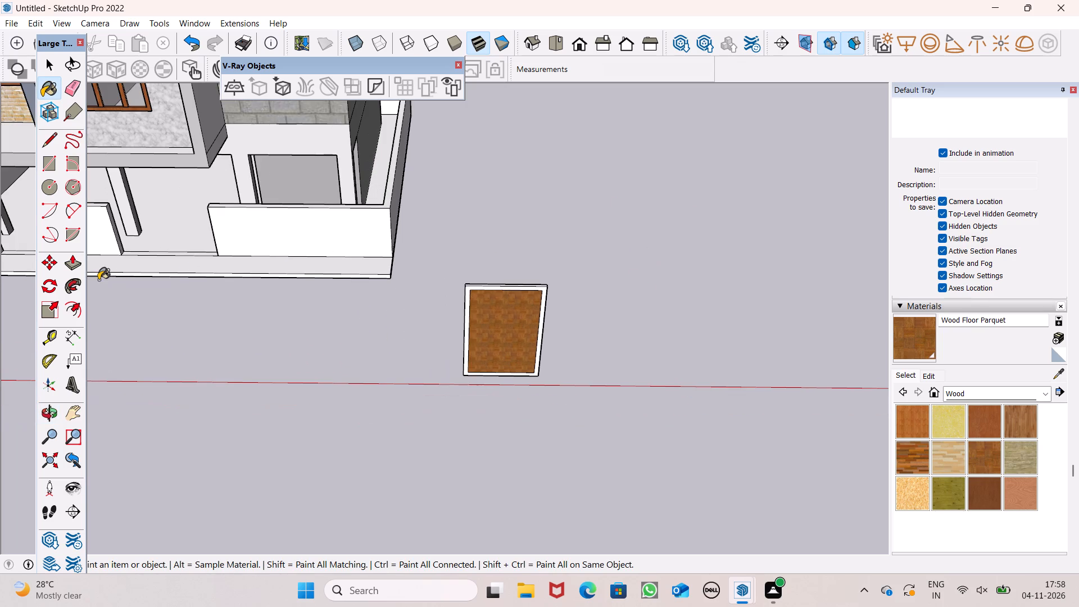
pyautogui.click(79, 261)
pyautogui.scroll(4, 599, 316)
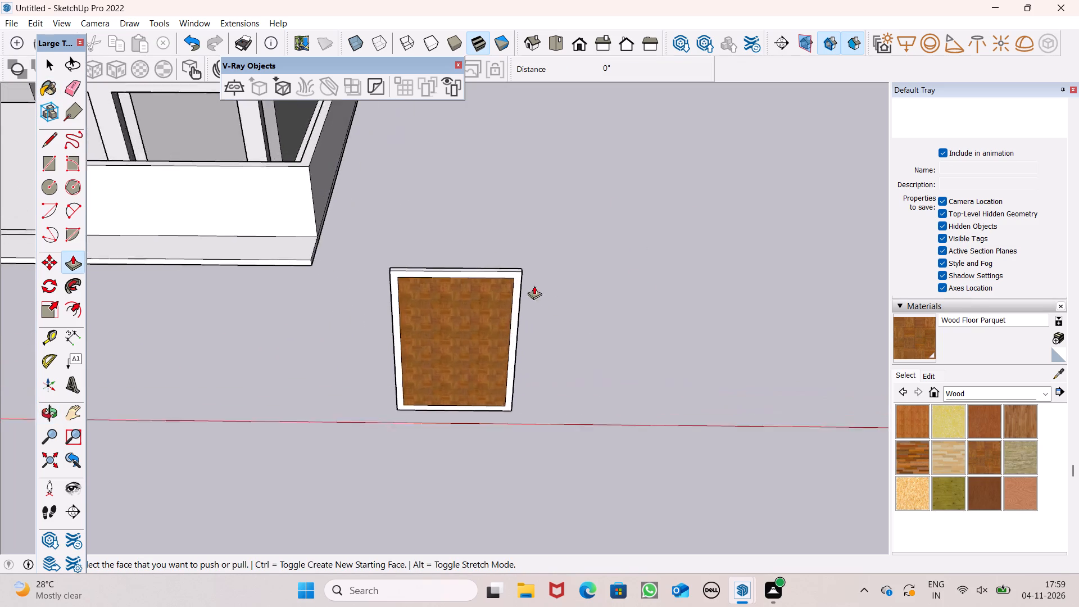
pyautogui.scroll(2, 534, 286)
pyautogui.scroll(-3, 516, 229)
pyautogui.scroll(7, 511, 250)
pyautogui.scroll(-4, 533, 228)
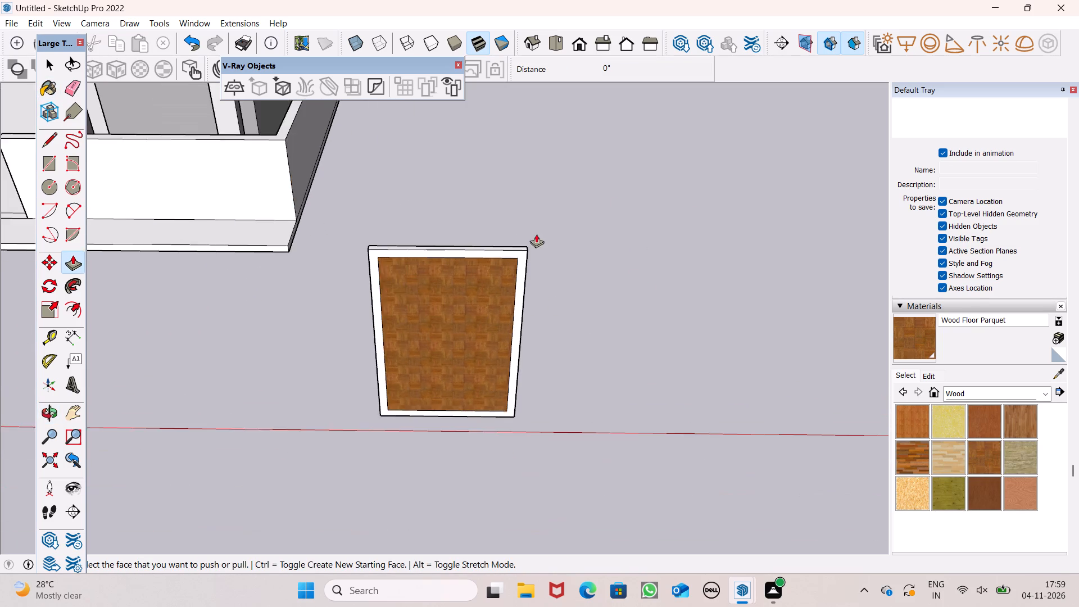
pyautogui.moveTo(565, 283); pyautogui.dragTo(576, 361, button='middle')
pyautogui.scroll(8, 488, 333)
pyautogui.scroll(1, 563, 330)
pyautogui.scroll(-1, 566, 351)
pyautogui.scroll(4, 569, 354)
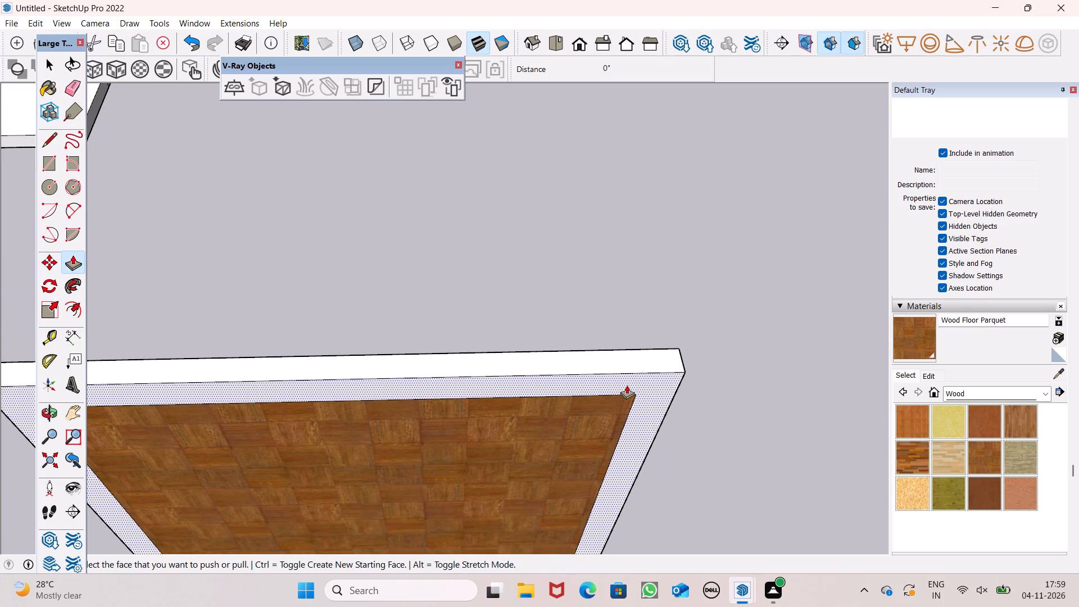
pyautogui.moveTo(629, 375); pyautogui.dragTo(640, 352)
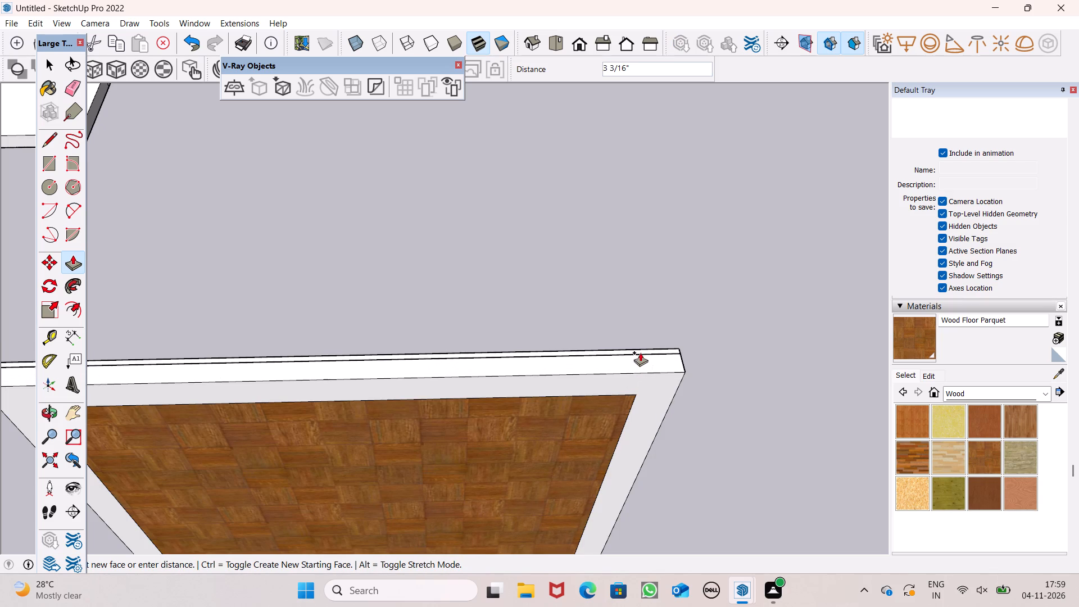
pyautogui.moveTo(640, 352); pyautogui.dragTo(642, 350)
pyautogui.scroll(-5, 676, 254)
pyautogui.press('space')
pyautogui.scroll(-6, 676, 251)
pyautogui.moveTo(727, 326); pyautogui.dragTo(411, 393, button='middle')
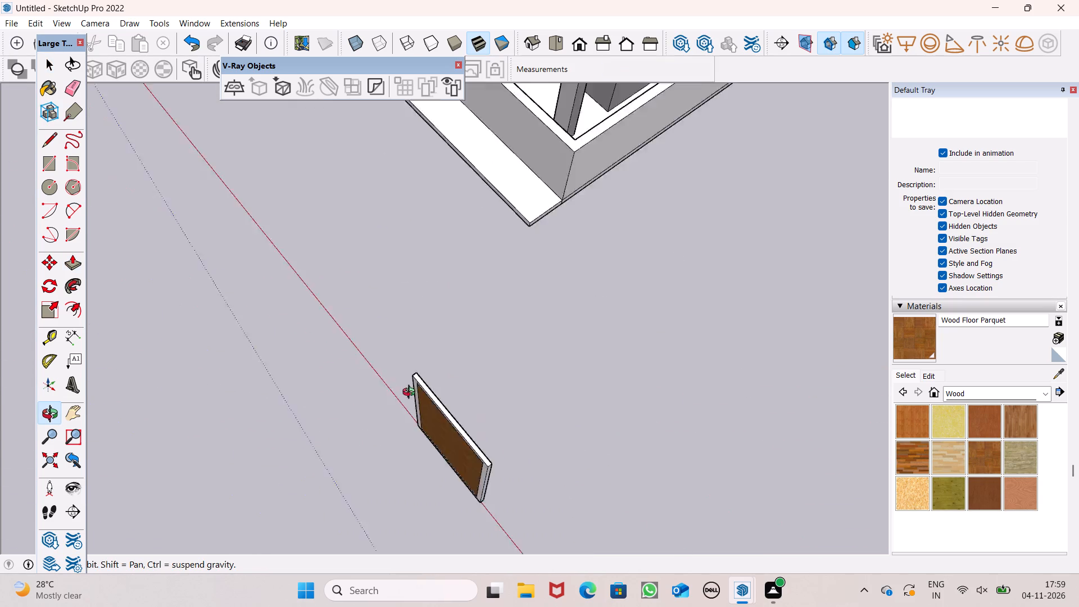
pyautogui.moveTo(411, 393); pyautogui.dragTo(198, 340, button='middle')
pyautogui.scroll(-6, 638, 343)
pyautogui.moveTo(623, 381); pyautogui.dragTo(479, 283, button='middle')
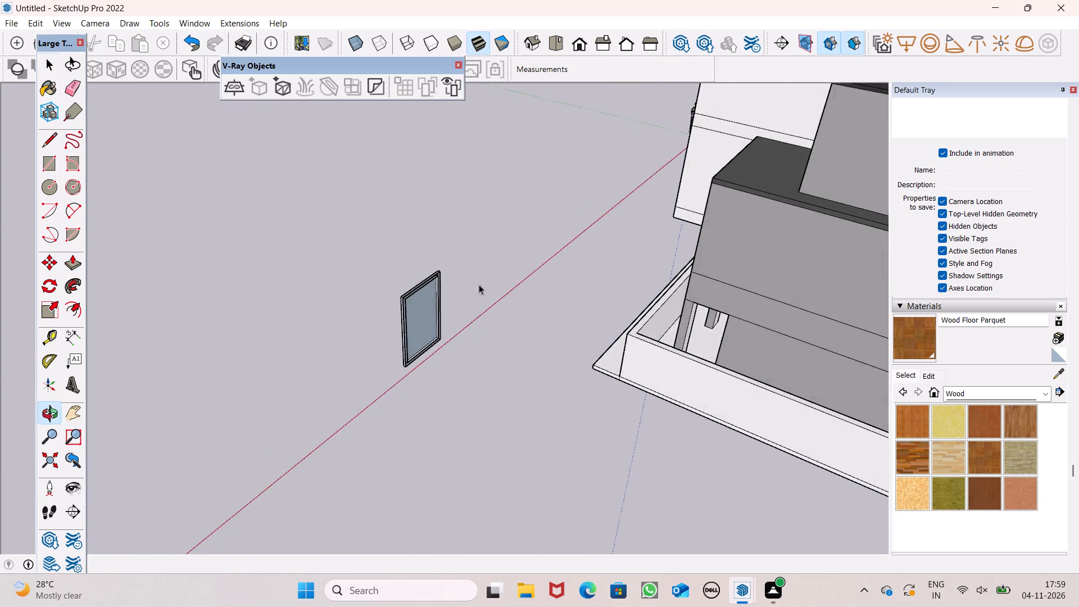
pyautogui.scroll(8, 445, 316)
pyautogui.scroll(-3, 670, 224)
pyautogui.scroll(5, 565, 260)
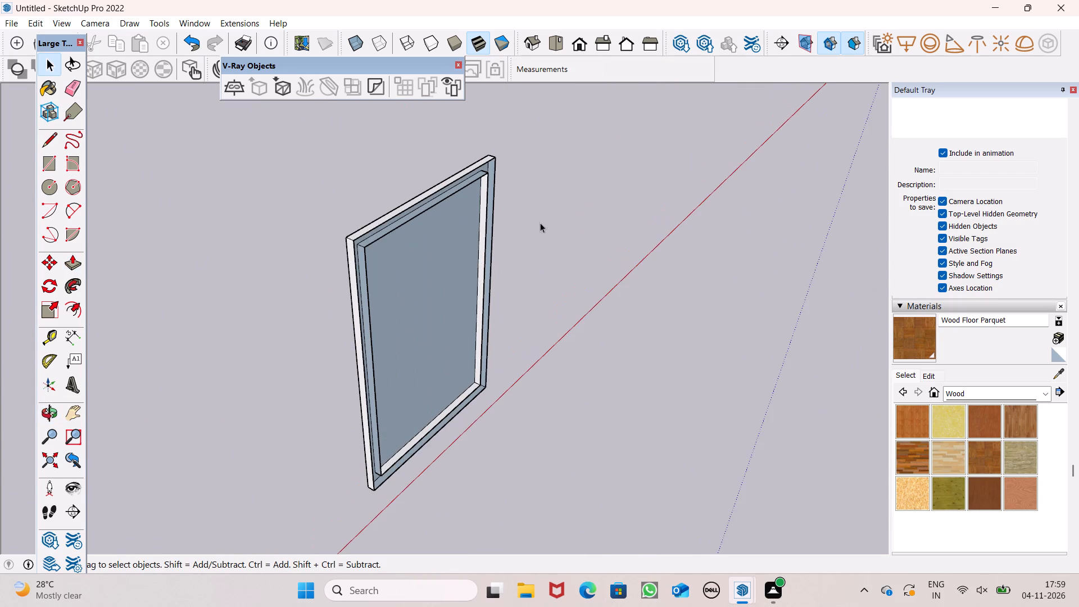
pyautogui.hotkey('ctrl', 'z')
# Undo the panel's wood paint, border offset and thickness, going back to the flat rectangle.
pyautogui.moveTo(548, 243); pyautogui.dragTo(838, 273, button='middle')
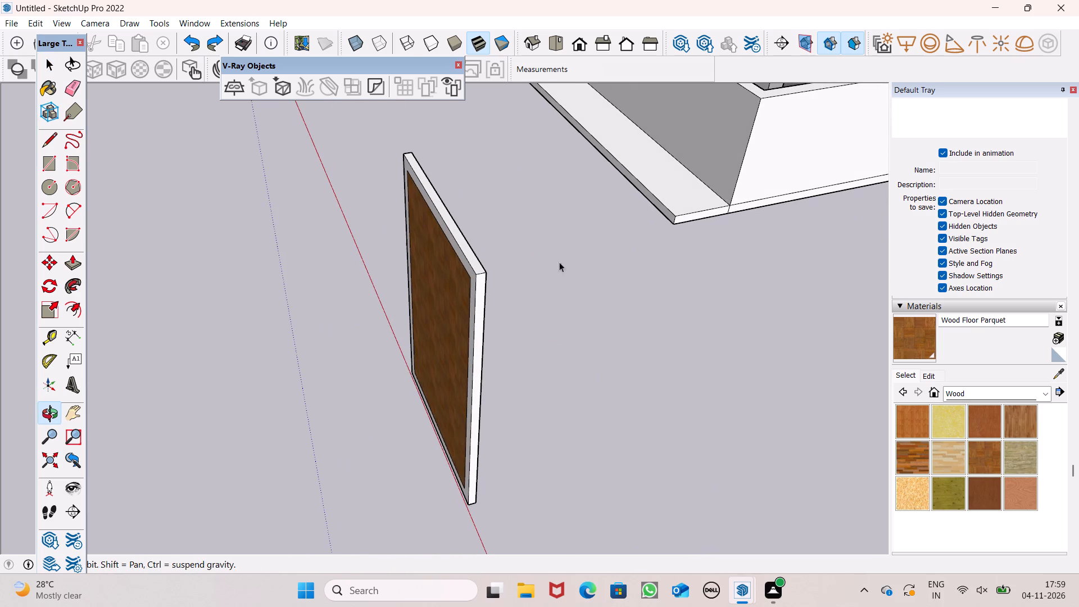
pyautogui.hotkey('ctrl', 'z')
pyautogui.hotkey('ctrl', 'z')
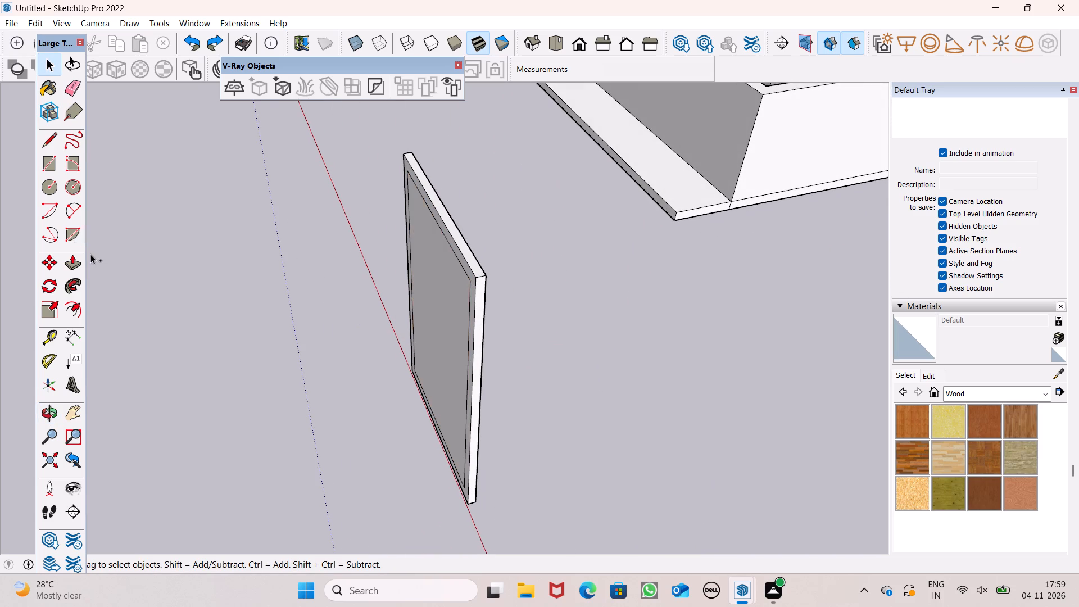
pyautogui.hotkey('ctrl', 'z')
pyautogui.moveTo(298, 289); pyautogui.dragTo(504, 303, button='middle')
pyautogui.hotkey('ctrl', 'z')
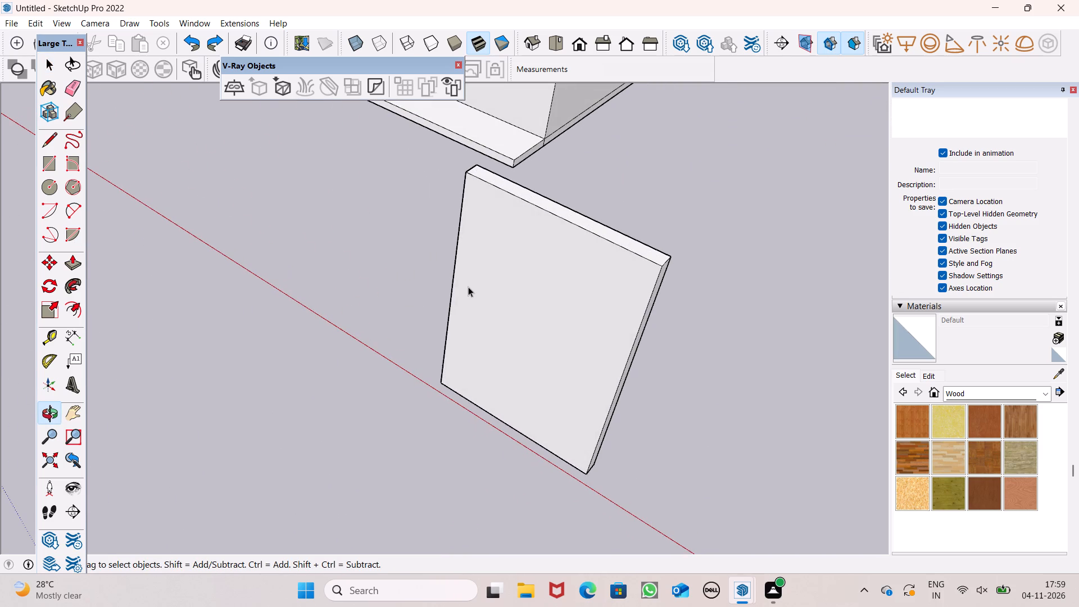
pyautogui.hotkey('ctrl', 'z')
# Extrude the flat gate rectangle into a slab about 4 1/8" thick.
pyautogui.click(74, 266)
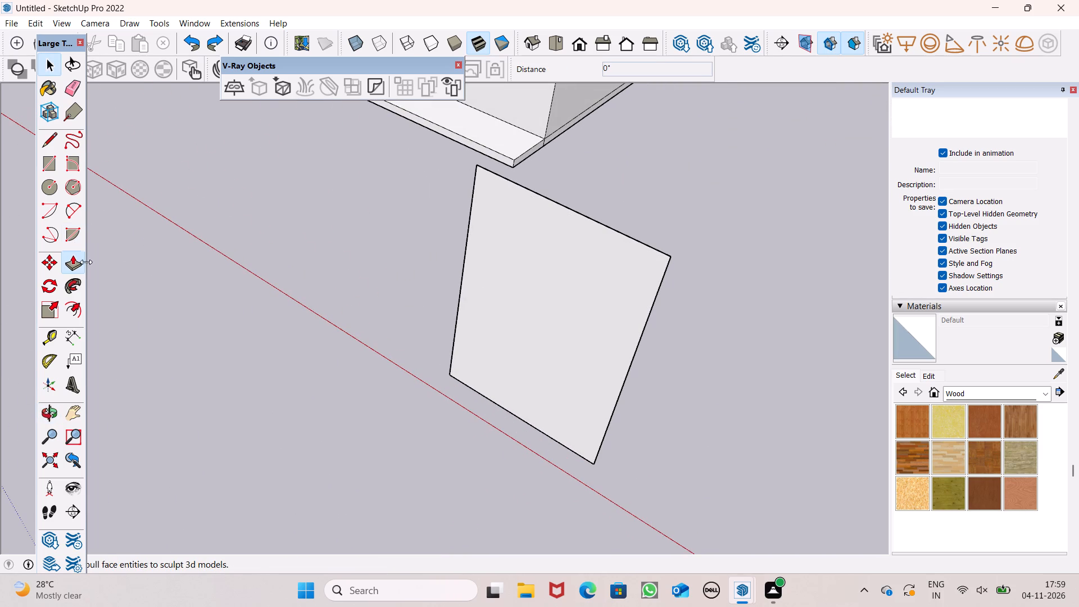
pyautogui.moveTo(624, 271); pyautogui.dragTo(624, 274)
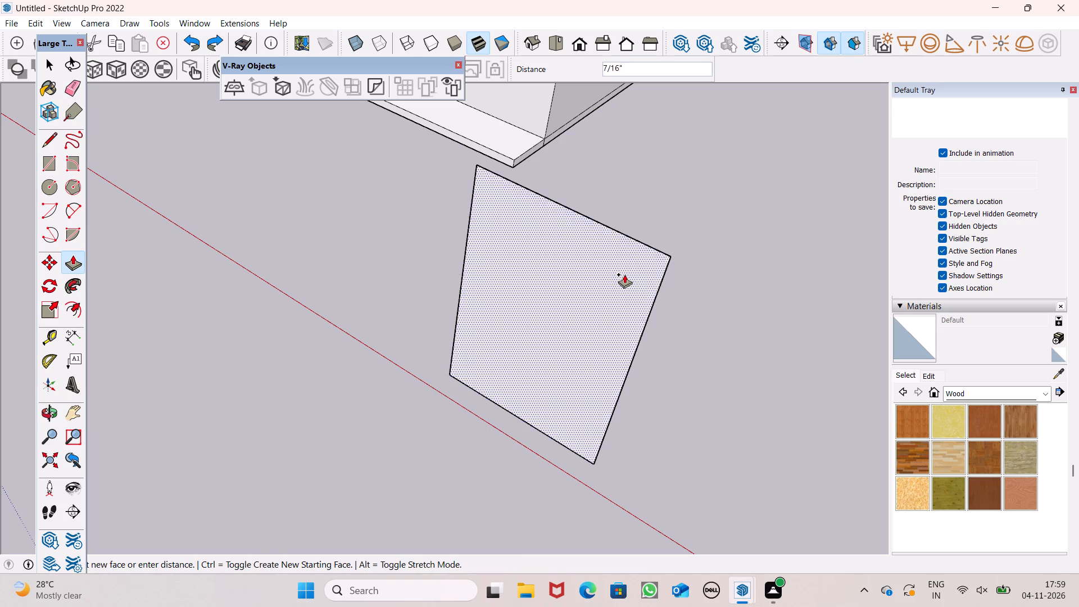
pyautogui.moveTo(624, 274); pyautogui.dragTo(619, 278)
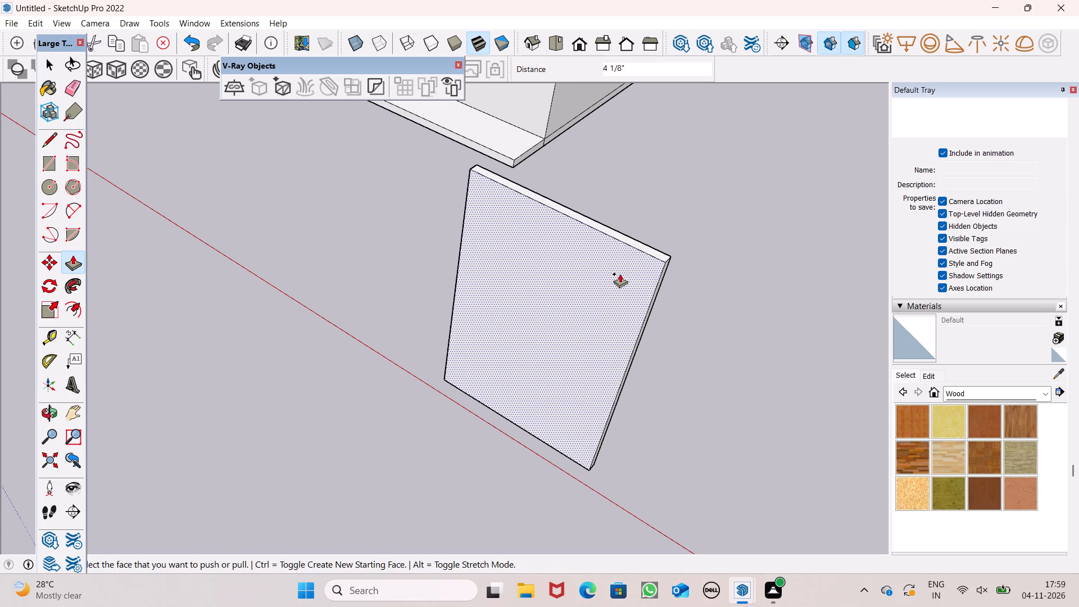
pyautogui.scroll(-2, 547, 249)
pyautogui.press('space')
# Offset the slab's front outline inward to form a narrow border frame.
pyautogui.moveTo(537, 330); pyautogui.dragTo(672, 323, button='middle')
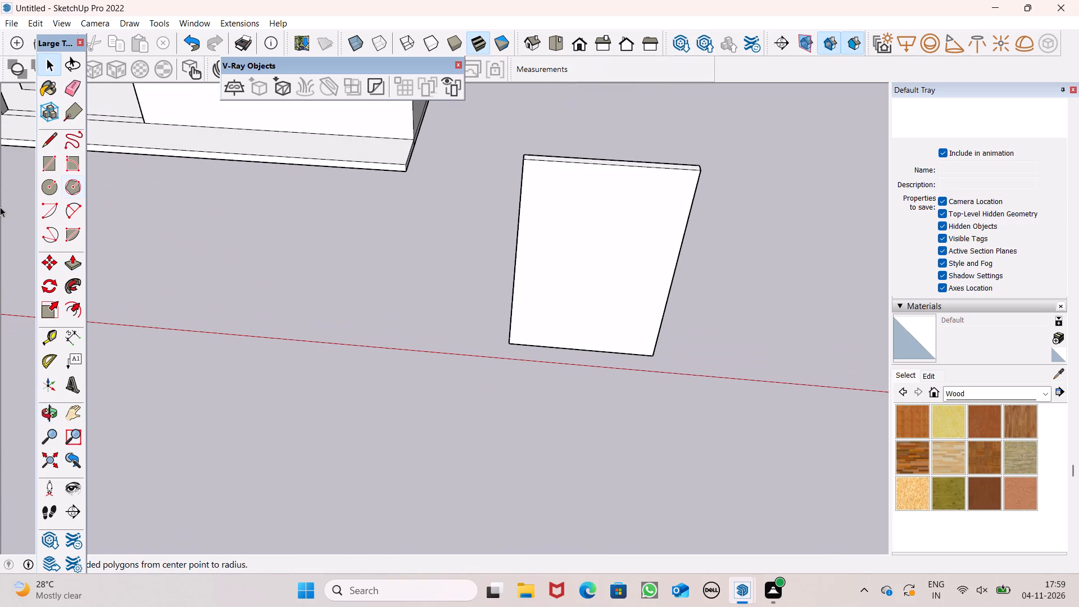
pyautogui.moveTo(65, 313); pyautogui.dragTo(71, 299)
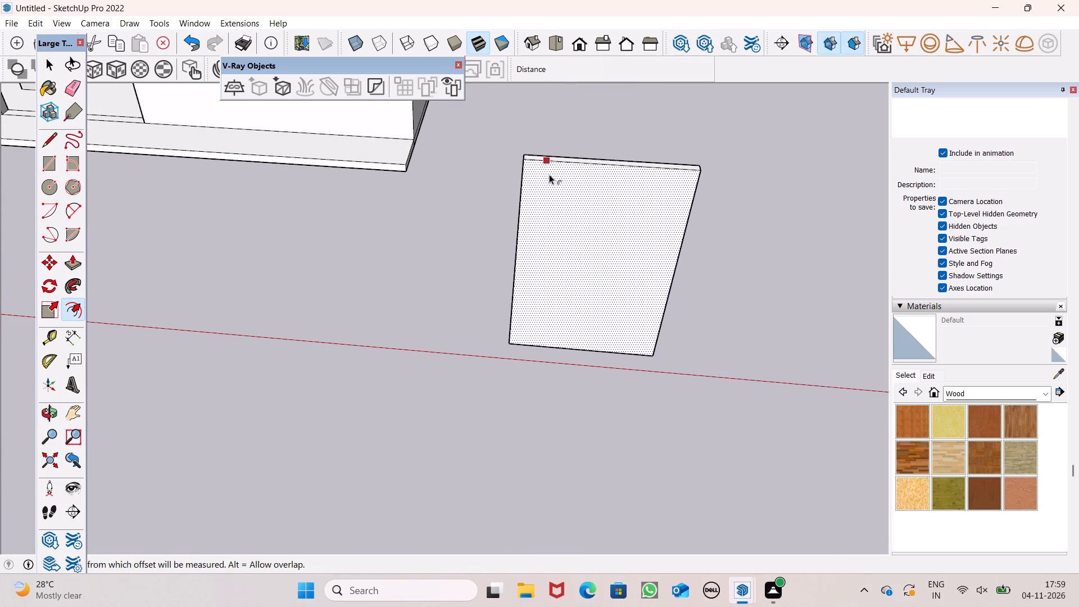
pyautogui.click(552, 173)
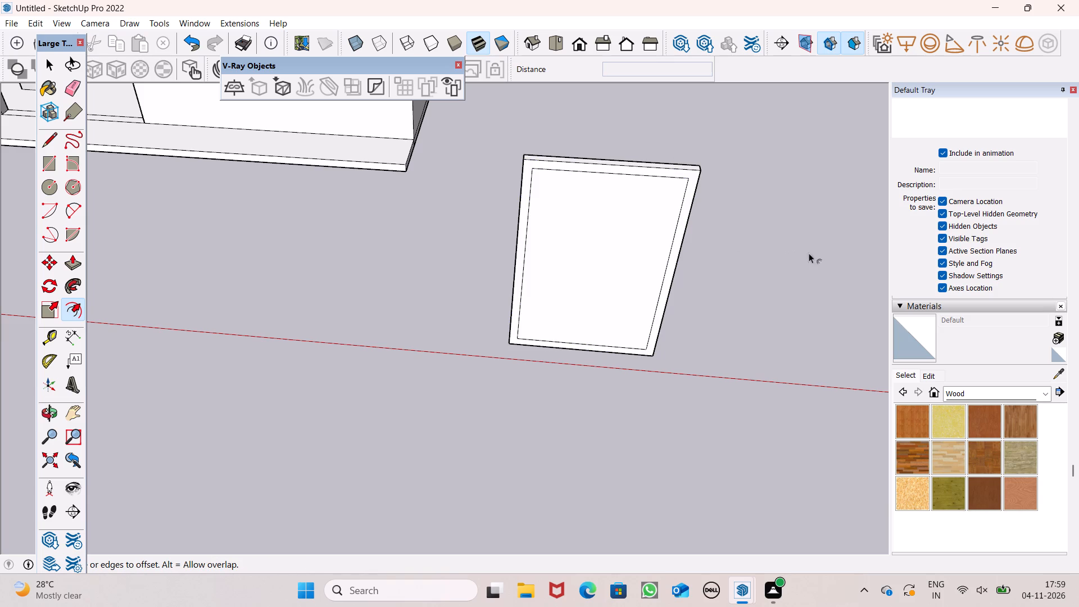
pyautogui.press('space')
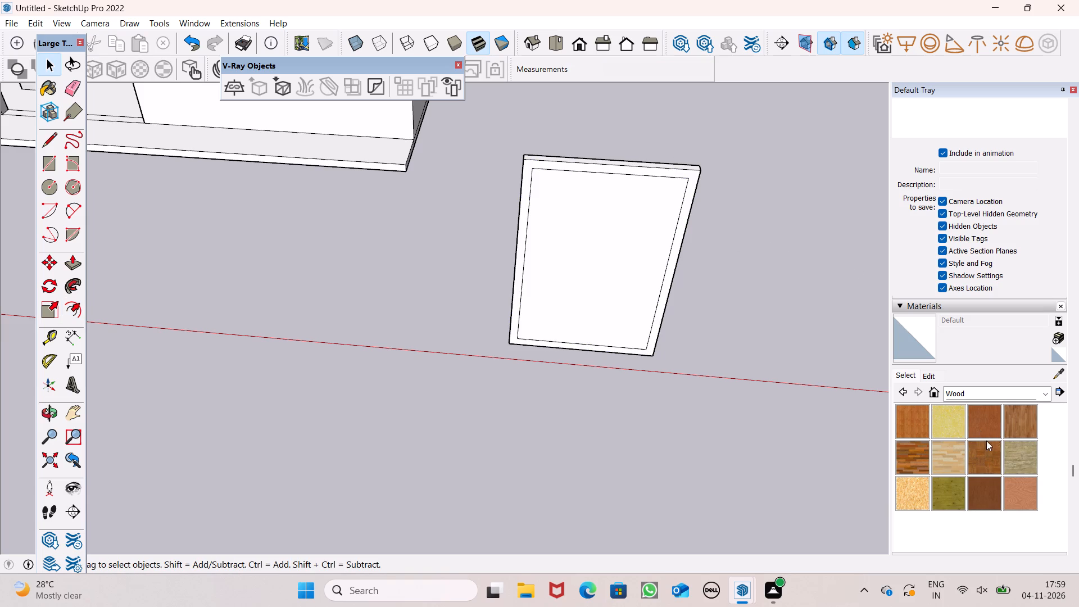
# Paint the inner front face inside the border with the Wood Floor Parquet material.
pyautogui.click(986, 444)
pyautogui.click(531, 220)
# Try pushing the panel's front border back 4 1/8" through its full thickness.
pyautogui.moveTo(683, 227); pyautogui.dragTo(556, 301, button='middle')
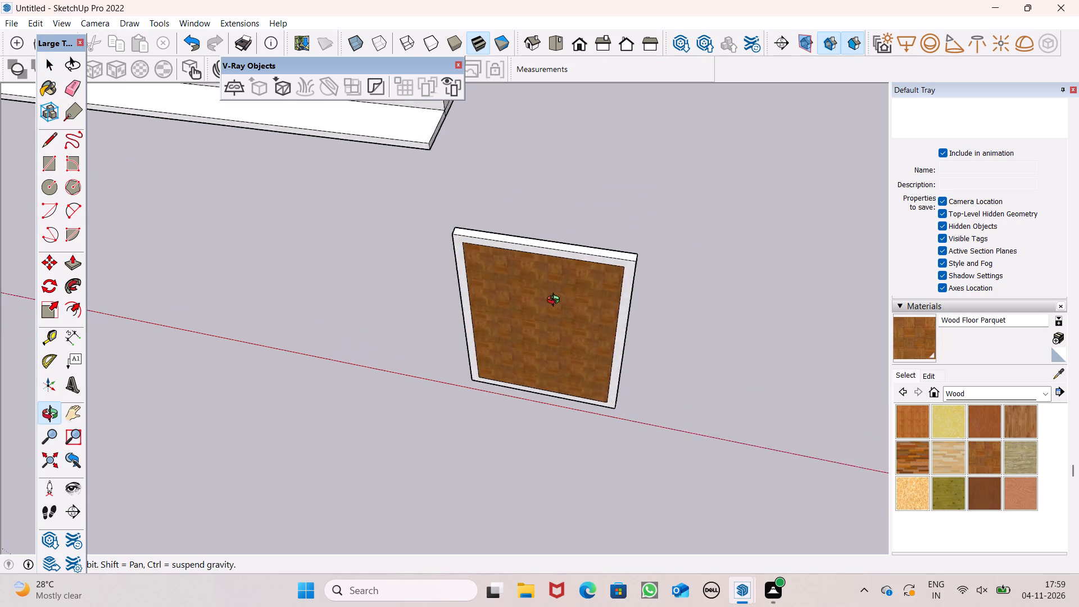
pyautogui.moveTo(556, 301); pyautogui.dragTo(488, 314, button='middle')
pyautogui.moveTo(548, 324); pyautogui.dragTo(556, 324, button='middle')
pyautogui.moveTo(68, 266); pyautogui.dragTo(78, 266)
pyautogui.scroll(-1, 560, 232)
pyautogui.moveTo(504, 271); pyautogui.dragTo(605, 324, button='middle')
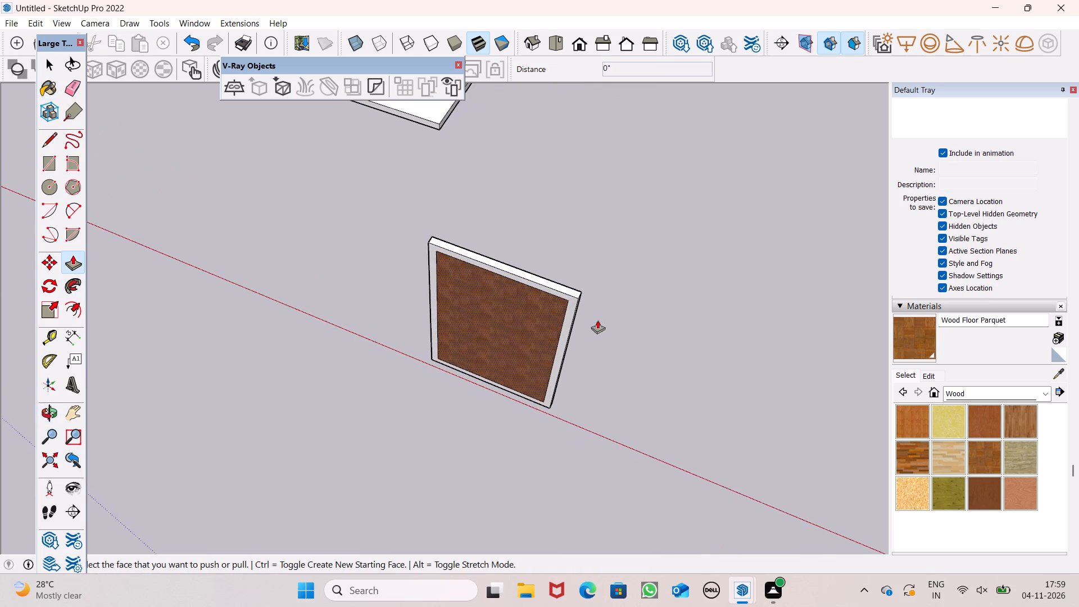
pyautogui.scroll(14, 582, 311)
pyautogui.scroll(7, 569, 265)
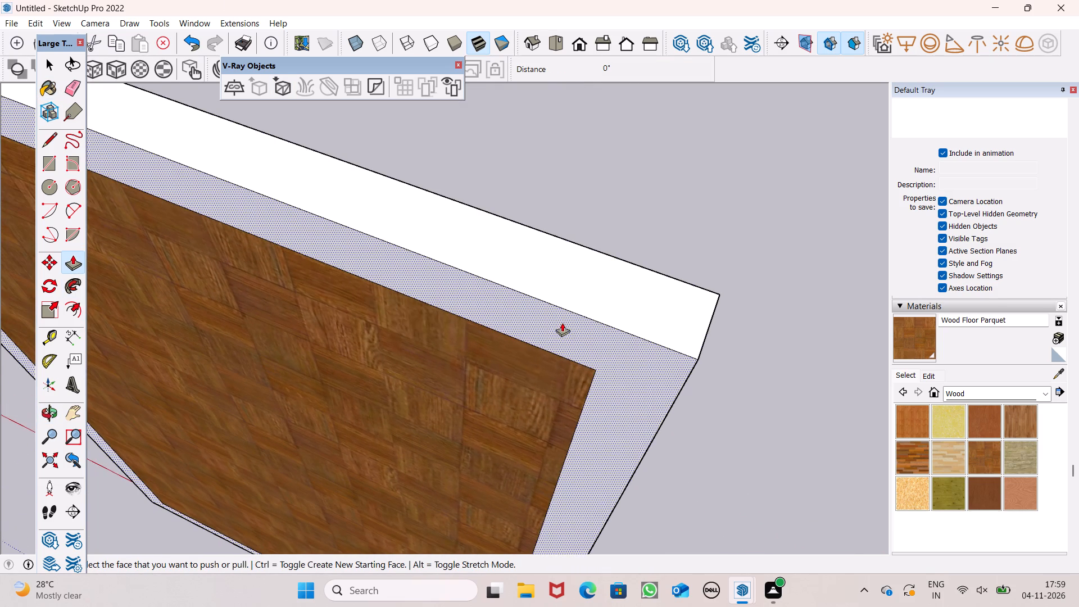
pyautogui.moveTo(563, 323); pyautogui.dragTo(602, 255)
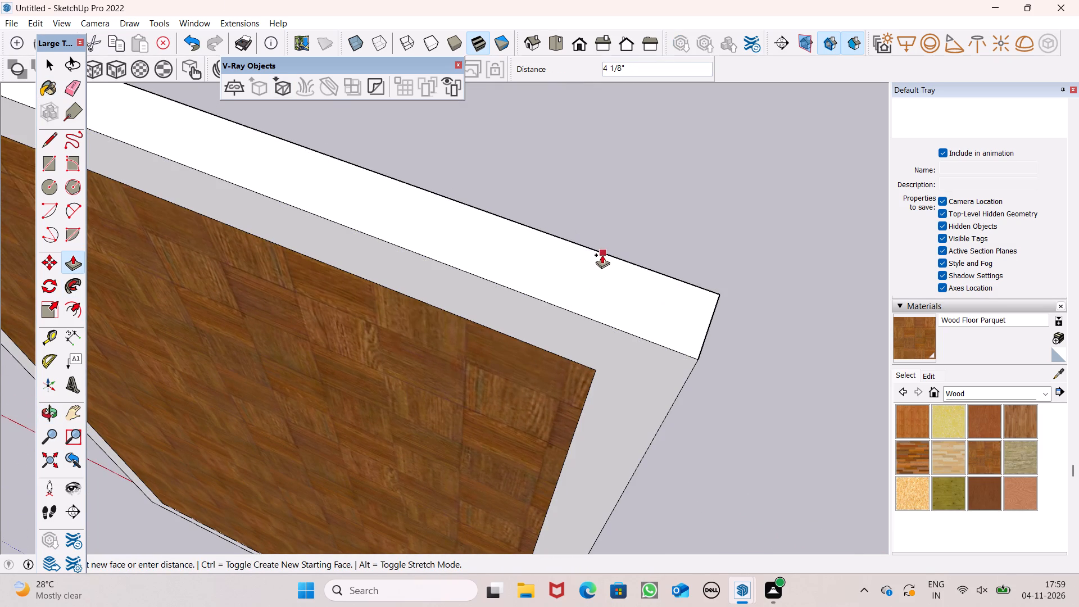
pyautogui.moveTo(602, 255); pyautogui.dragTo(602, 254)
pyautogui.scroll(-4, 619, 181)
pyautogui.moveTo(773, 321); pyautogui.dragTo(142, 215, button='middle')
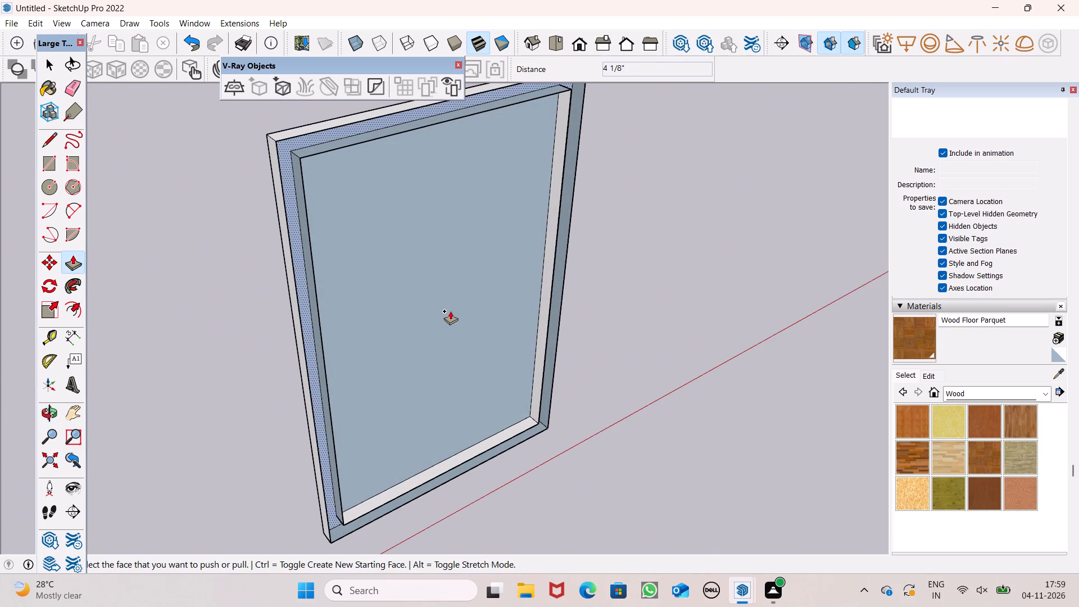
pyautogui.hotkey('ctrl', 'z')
# Paint the panel's rear face with the Wood Floor Parquet material.
pyautogui.scroll(-3, 448, 309)
pyautogui.moveTo(456, 315); pyautogui.dragTo(851, 297, button='middle')
pyautogui.press('space')
pyautogui.click(915, 351)
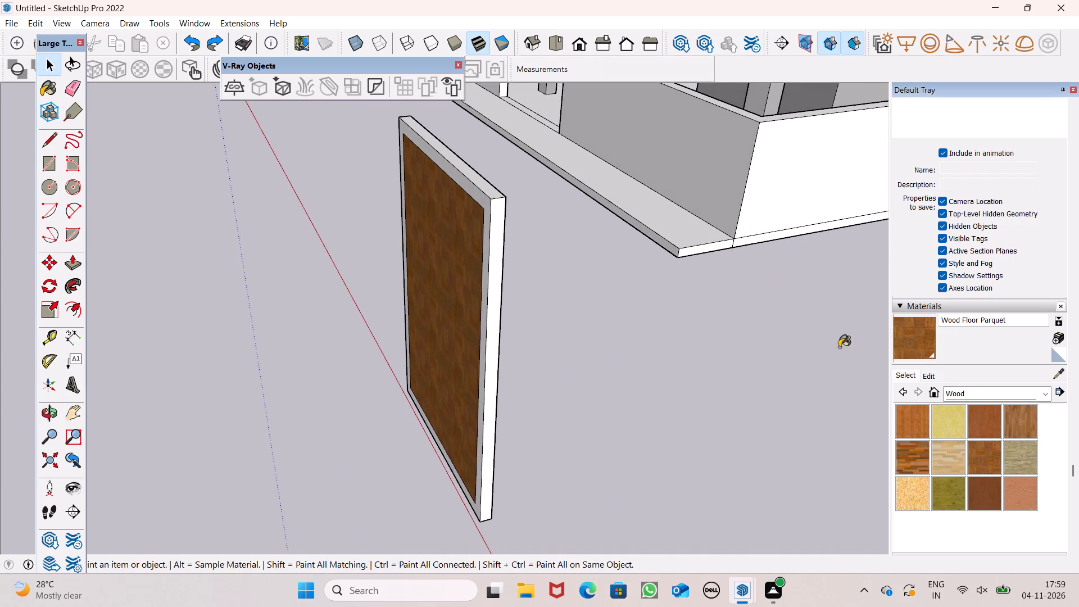
pyautogui.moveTo(574, 330); pyautogui.dragTo(360, 324, button='middle')
pyautogui.click(336, 268)
# Examine the wood-finished gate panel alongside the house and the openings in its front compound wall.
pyautogui.scroll(-4, 382, 259)
pyautogui.moveTo(320, 283); pyautogui.dragTo(659, 336, button='middle')
pyautogui.scroll(4, 830, 217)
pyautogui.scroll(-2, 794, 213)
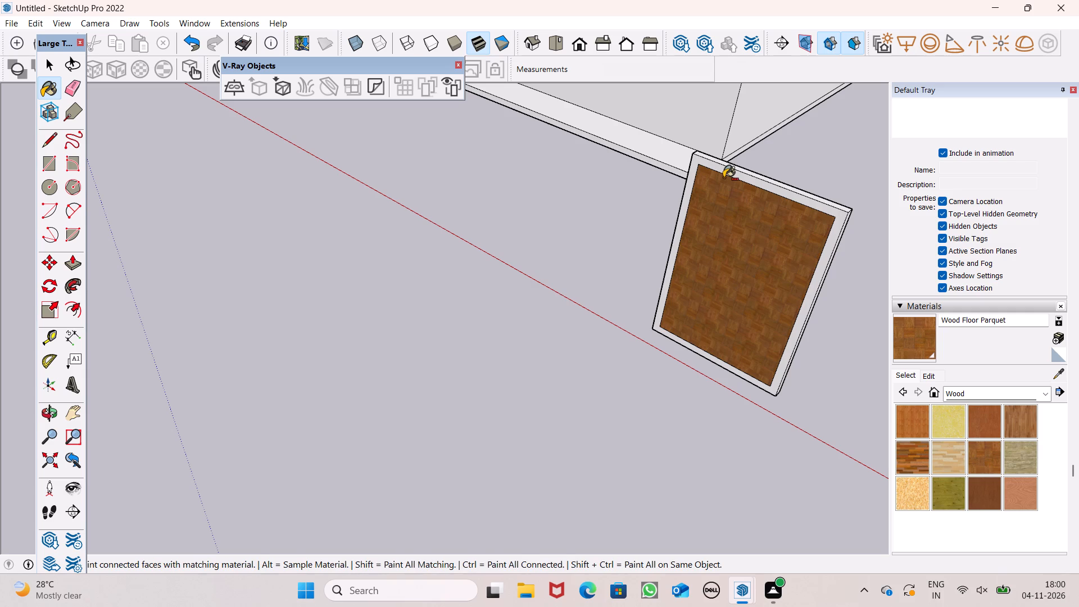
pyautogui.scroll(-10, 553, 210)
pyautogui.moveTo(549, 223); pyautogui.dragTo(614, 159, button='middle')
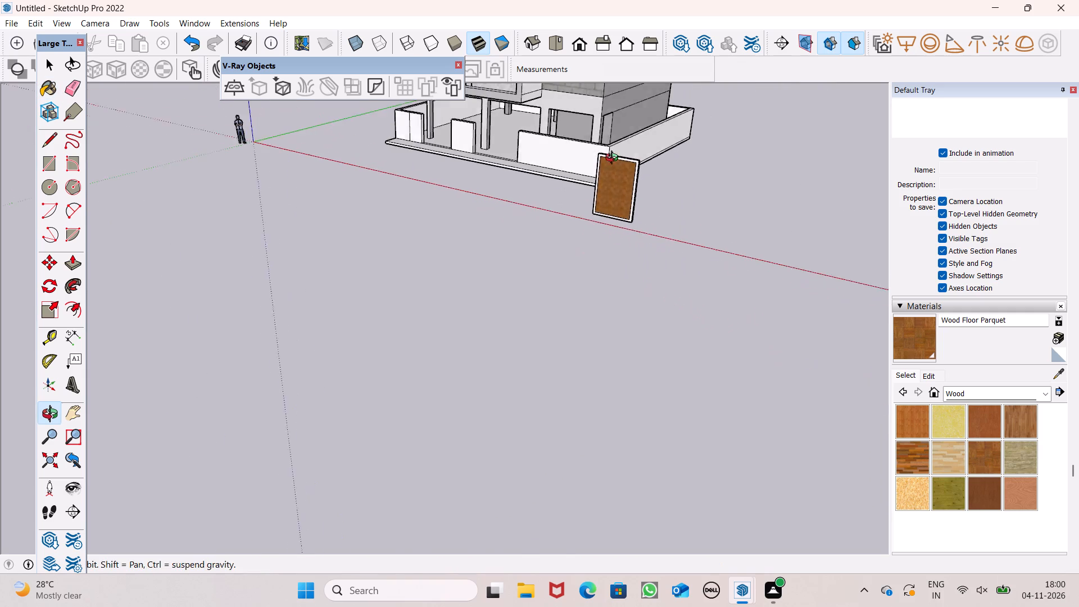
pyautogui.moveTo(614, 159); pyautogui.dragTo(622, 160, button='middle')
pyautogui.scroll(-4, 642, 316)
pyautogui.moveTo(565, 277); pyautogui.dragTo(729, 242, button='middle')
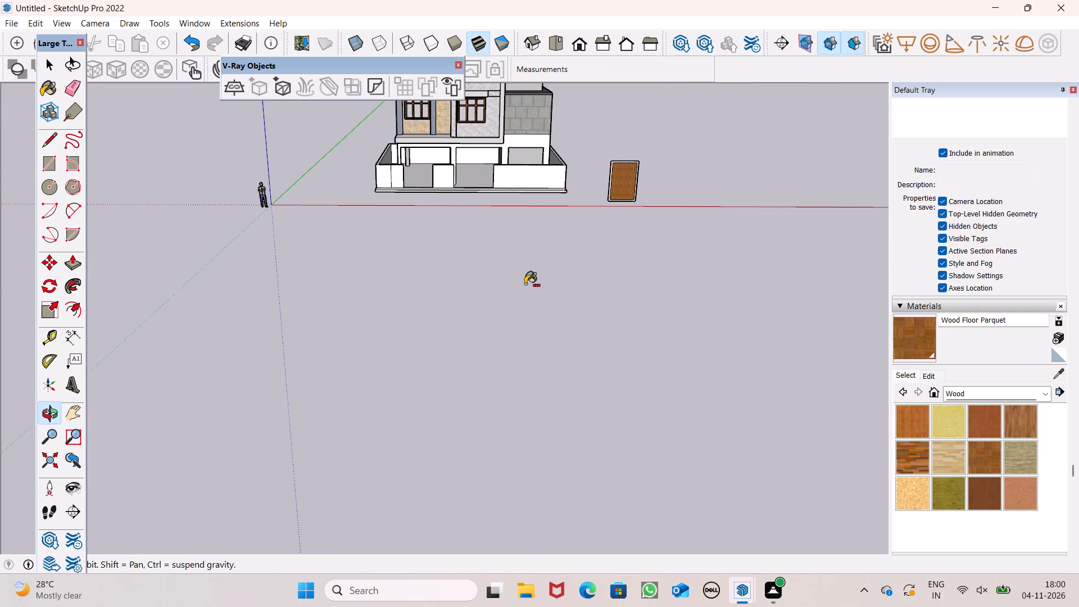
pyautogui.scroll(-1, 527, 284)
pyautogui.scroll(-1, 601, 201)
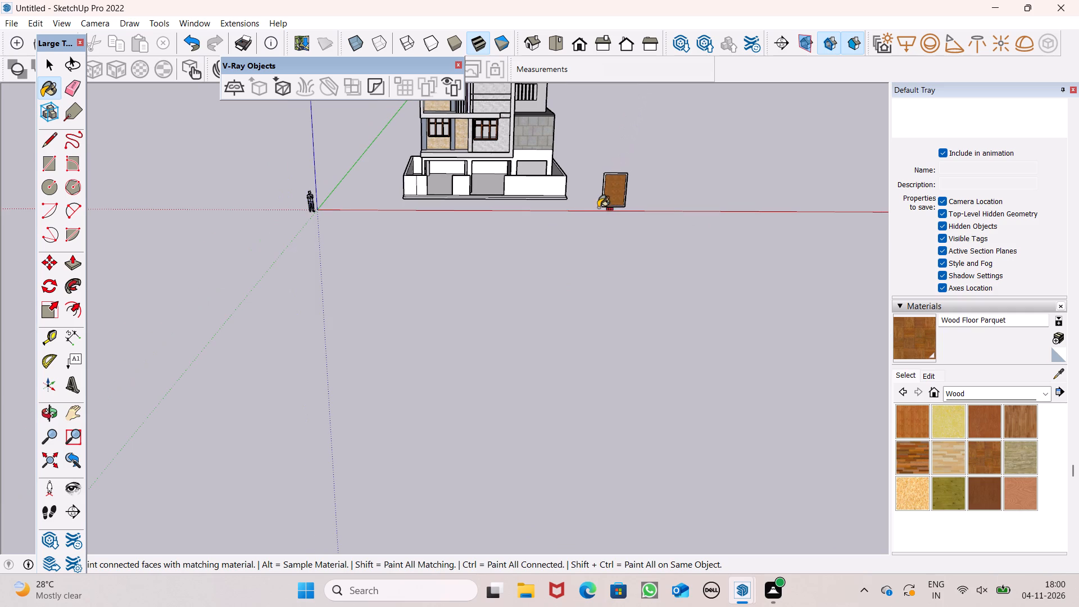
pyautogui.scroll(-1, 429, 206)
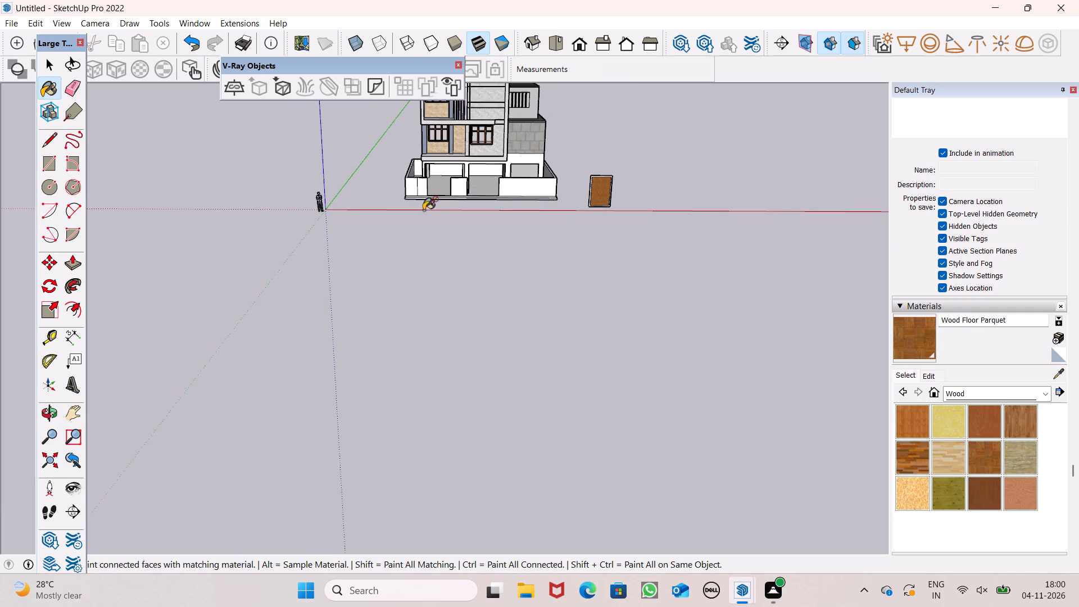
pyautogui.scroll(-1, 425, 210)
pyautogui.scroll(4, 667, 177)
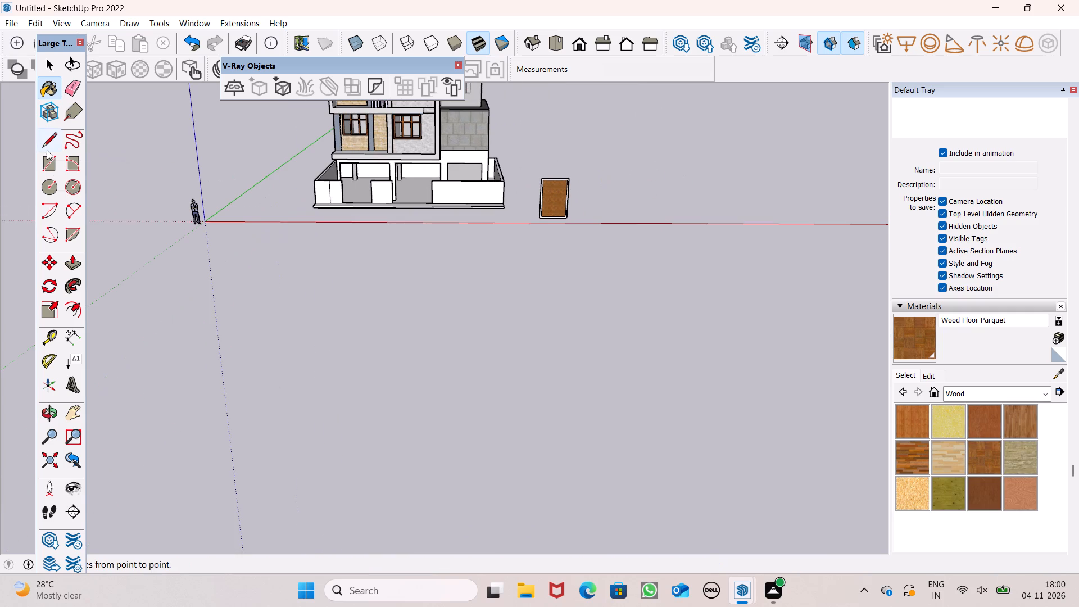
# Draw an upright rectangle about 14' 1" by 8' 8" beside the wood panel, on the side away from the house.
pyautogui.click(48, 156)
pyautogui.moveTo(704, 229); pyautogui.dragTo(686, 129, button='middle')
pyautogui.scroll(1, 607, 153)
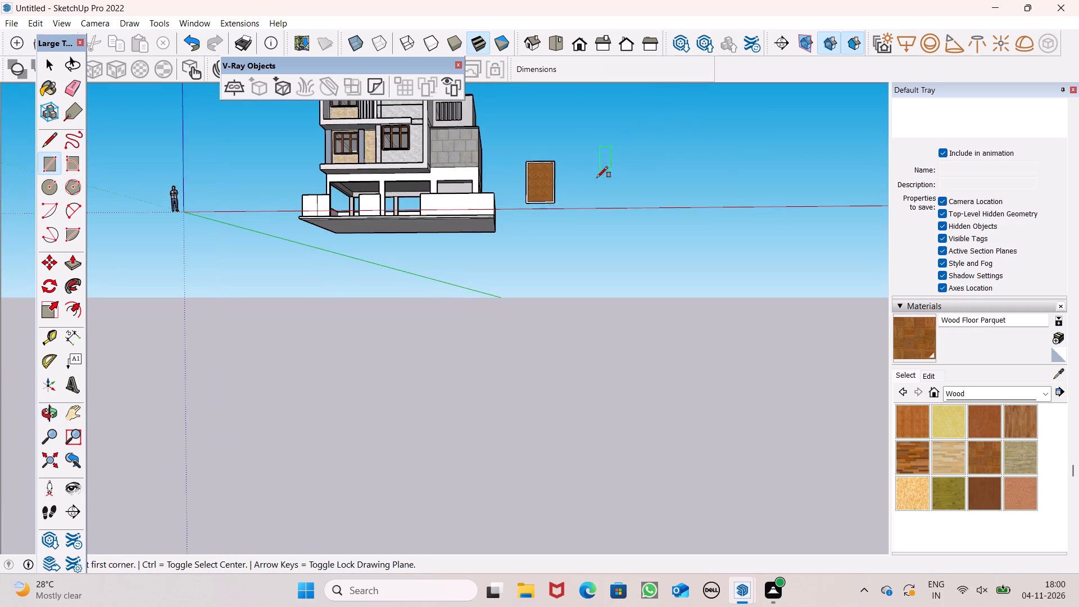
pyautogui.scroll(1, 597, 178)
pyautogui.click(579, 164)
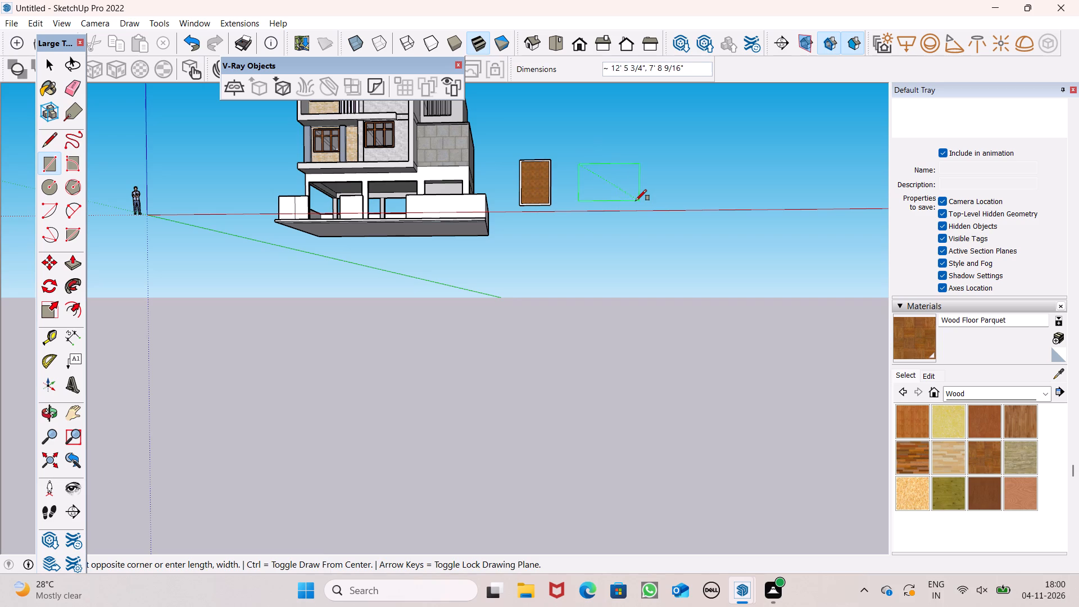
pyautogui.moveTo(641, 208); pyautogui.dragTo(659, 259, button='middle')
pyautogui.scroll(6, 659, 237)
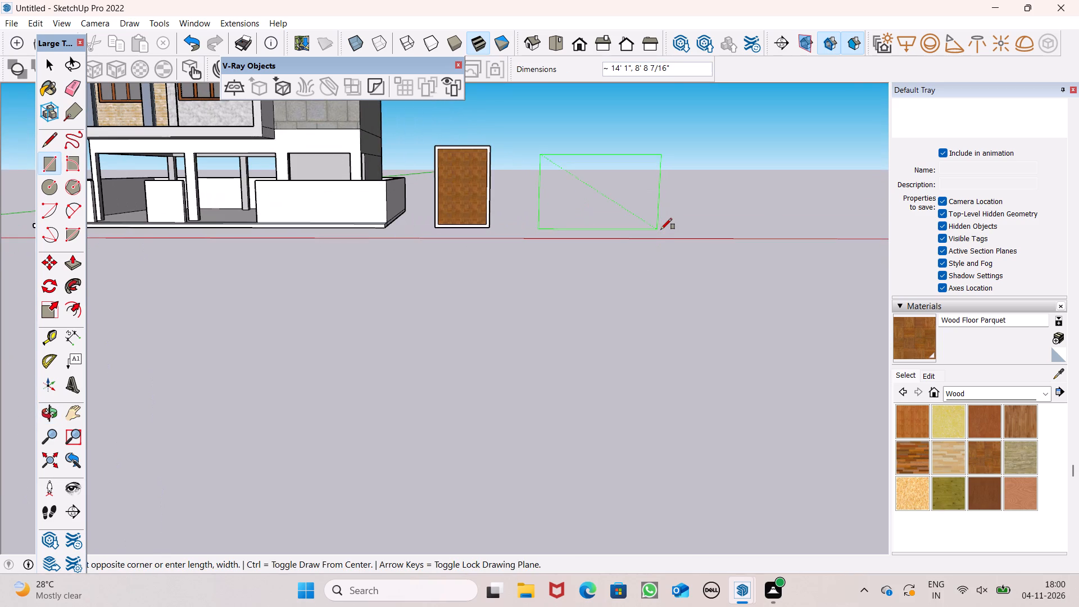
pyautogui.click(663, 229)
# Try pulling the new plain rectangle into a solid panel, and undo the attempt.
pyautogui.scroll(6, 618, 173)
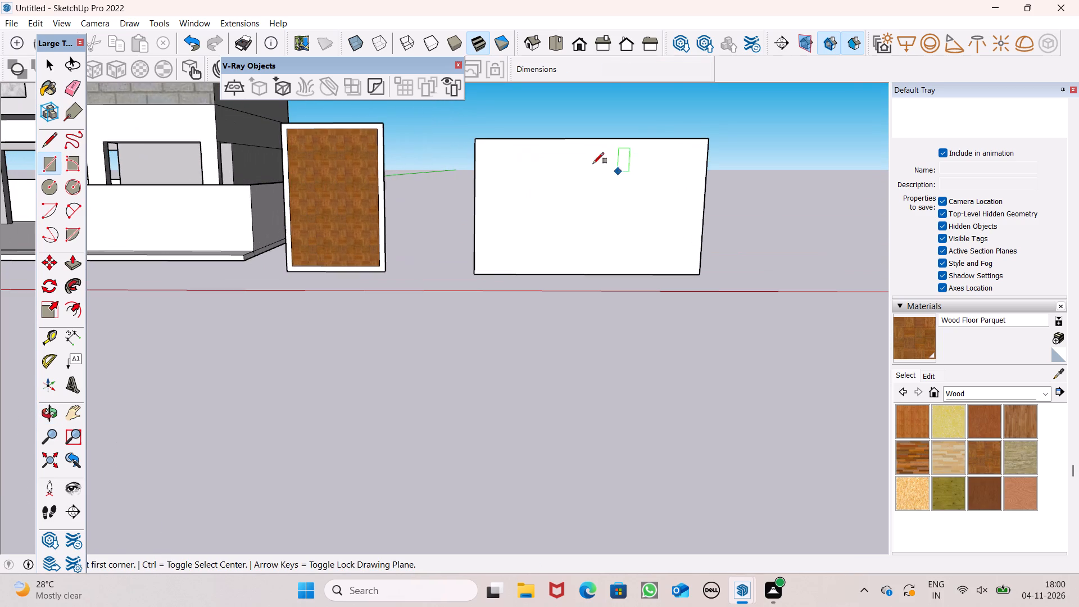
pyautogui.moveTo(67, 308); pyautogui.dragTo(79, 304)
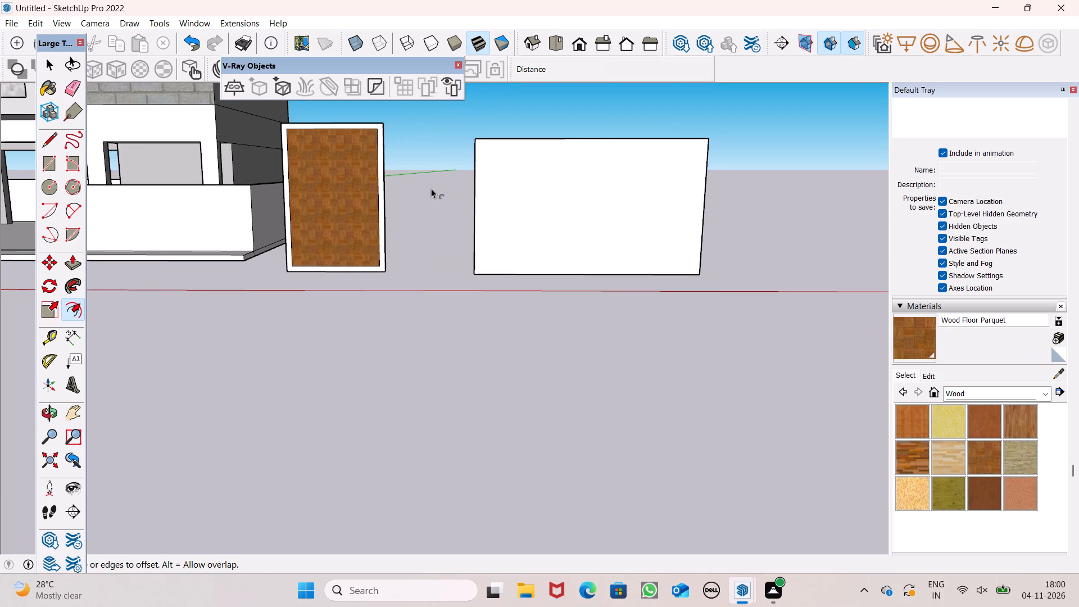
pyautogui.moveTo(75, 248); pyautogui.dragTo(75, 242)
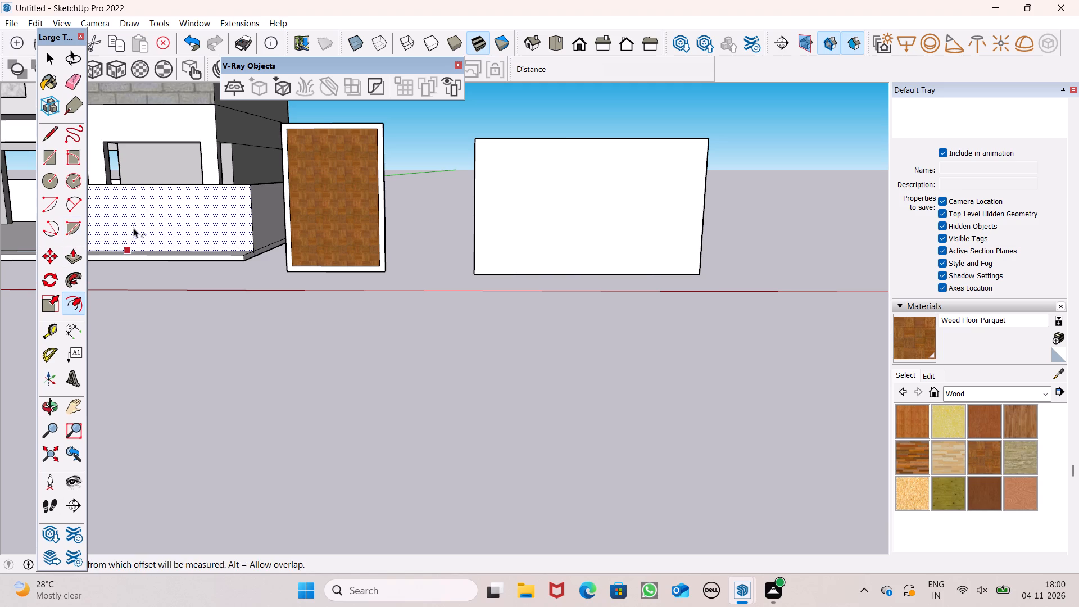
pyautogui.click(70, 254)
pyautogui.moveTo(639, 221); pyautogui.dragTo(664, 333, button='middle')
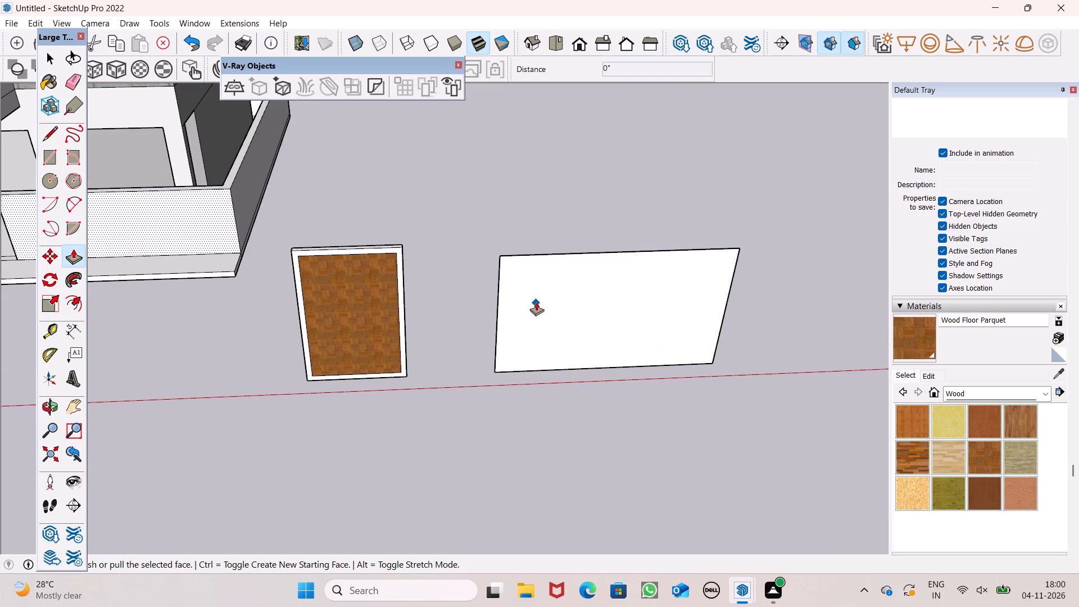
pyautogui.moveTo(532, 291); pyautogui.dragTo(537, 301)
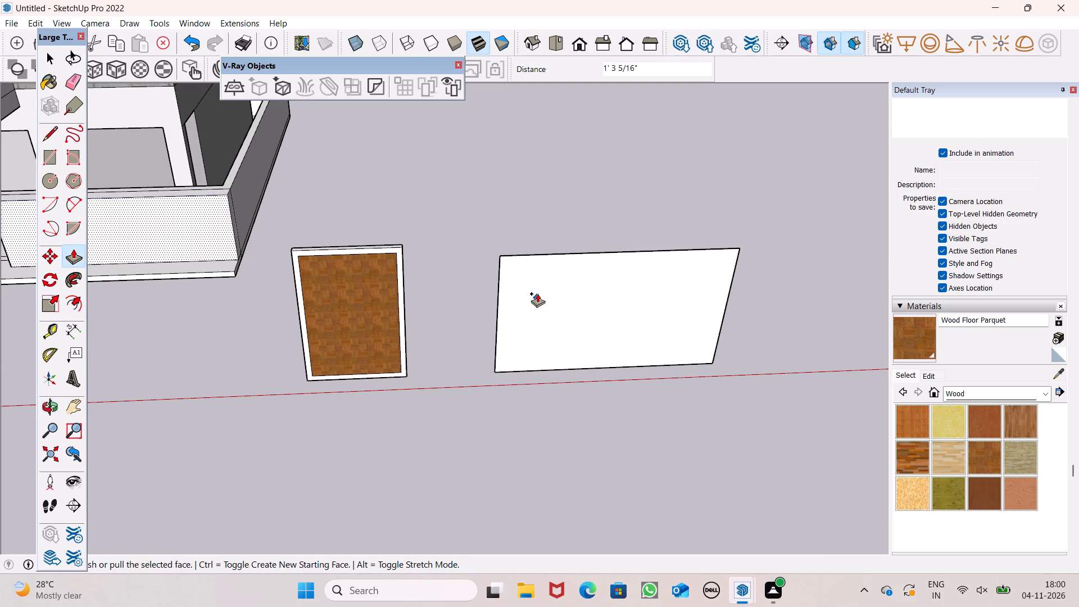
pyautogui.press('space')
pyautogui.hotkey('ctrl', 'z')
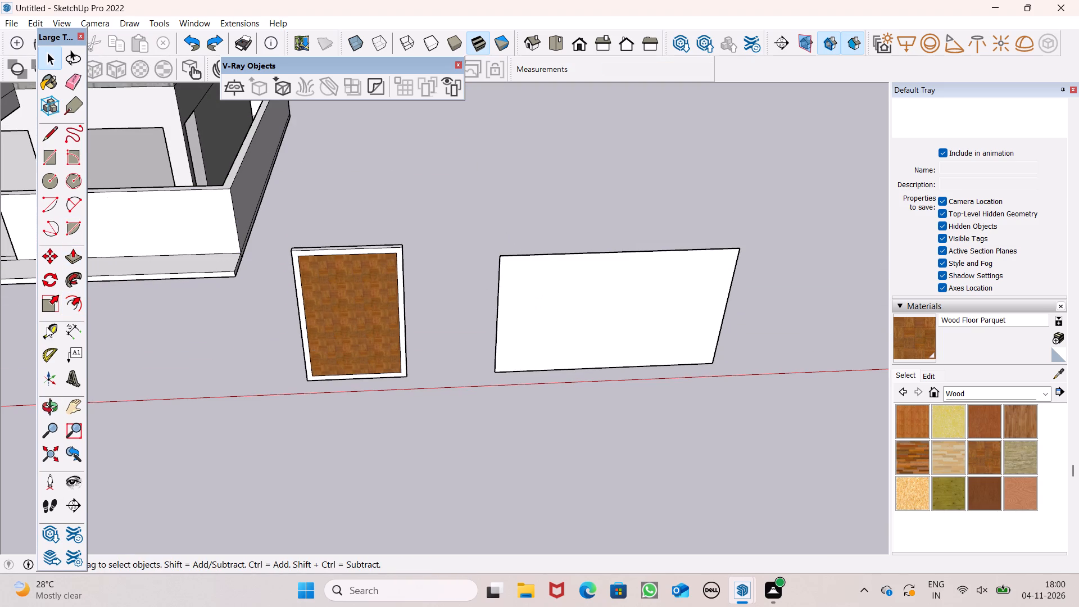
# Pull the new plain rectangle forward about 5 7/16" to form a solid wide gate panel.
pyautogui.moveTo(70, 256); pyautogui.dragTo(75, 255)
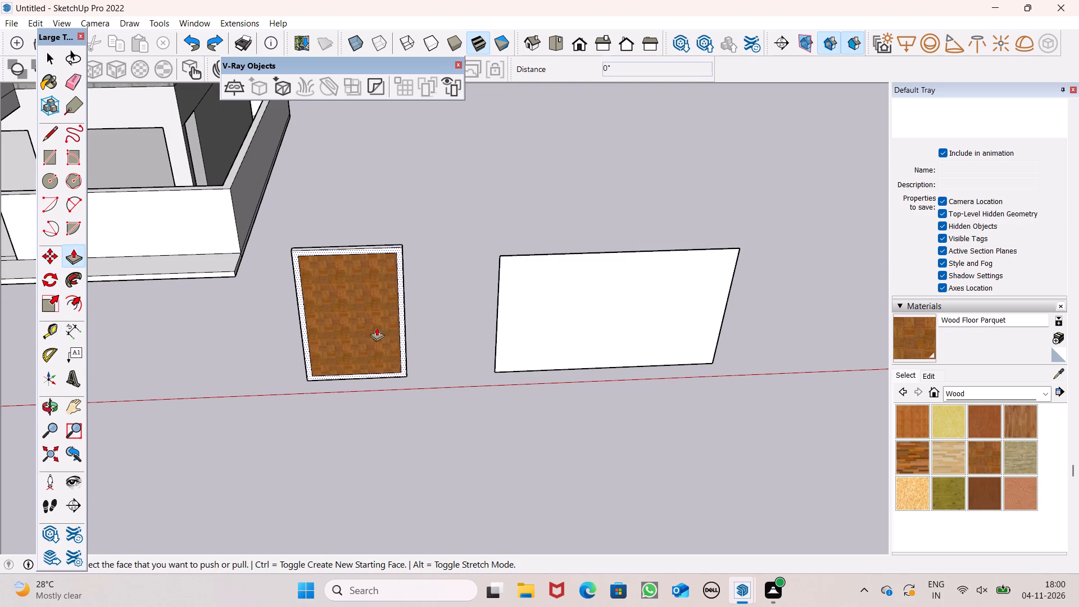
pyautogui.moveTo(553, 286); pyautogui.dragTo(558, 288)
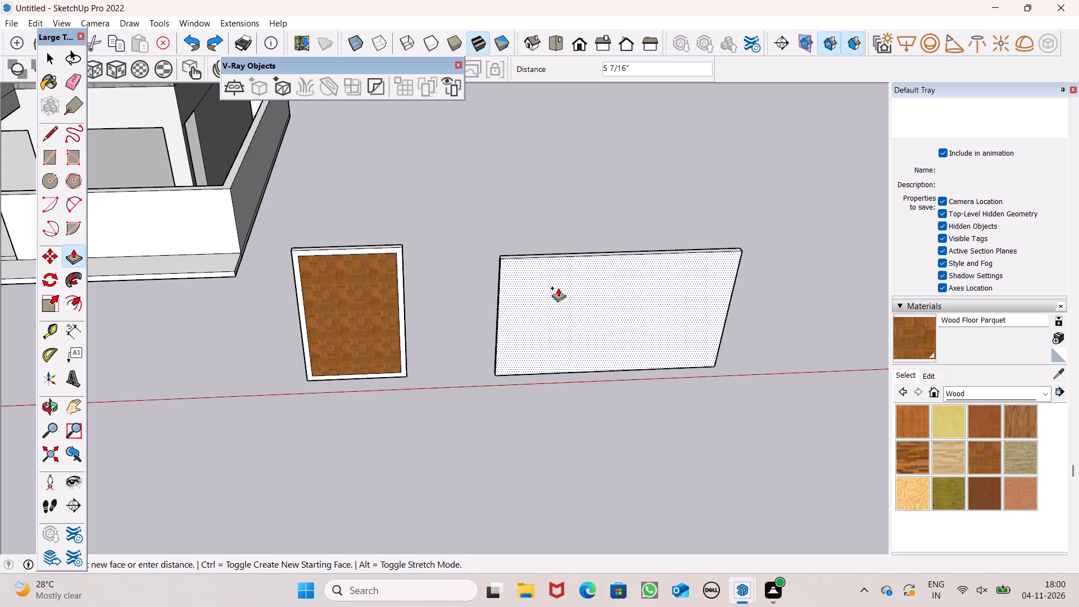
pyautogui.moveTo(558, 288); pyautogui.dragTo(558, 288)
pyautogui.press('space')
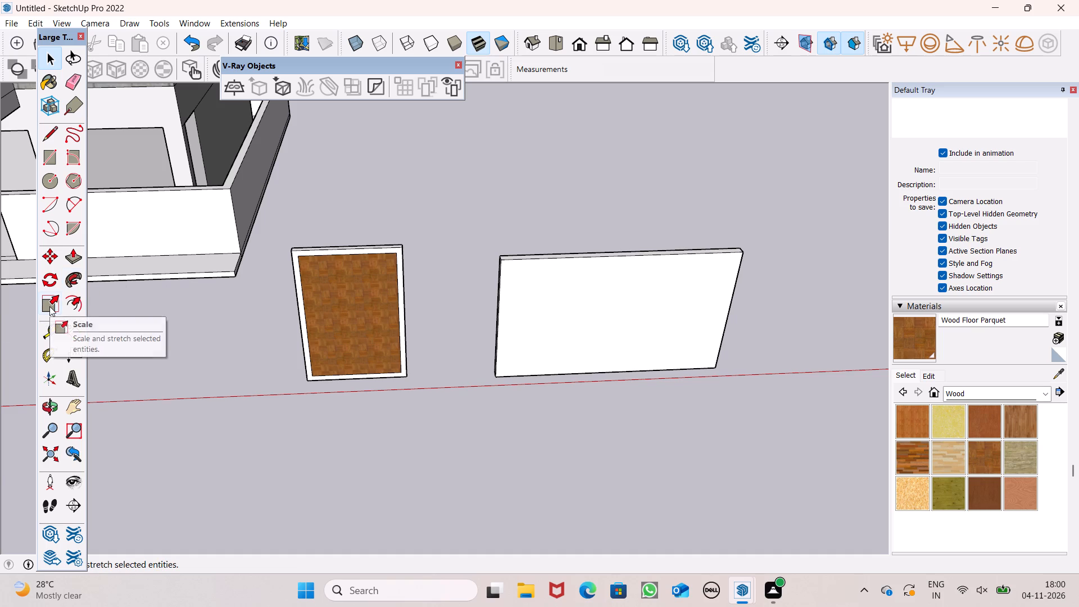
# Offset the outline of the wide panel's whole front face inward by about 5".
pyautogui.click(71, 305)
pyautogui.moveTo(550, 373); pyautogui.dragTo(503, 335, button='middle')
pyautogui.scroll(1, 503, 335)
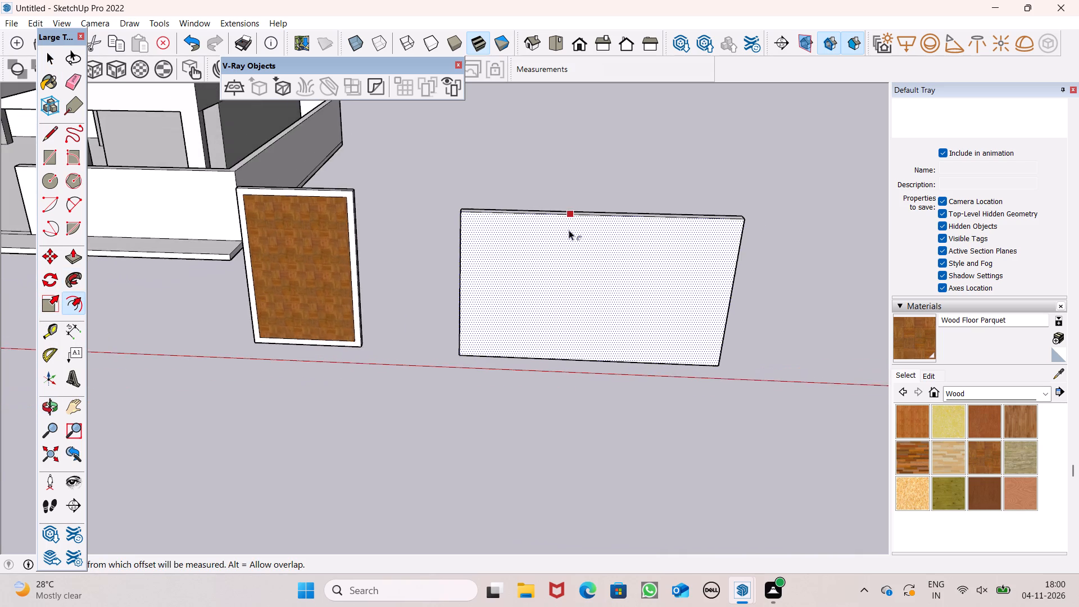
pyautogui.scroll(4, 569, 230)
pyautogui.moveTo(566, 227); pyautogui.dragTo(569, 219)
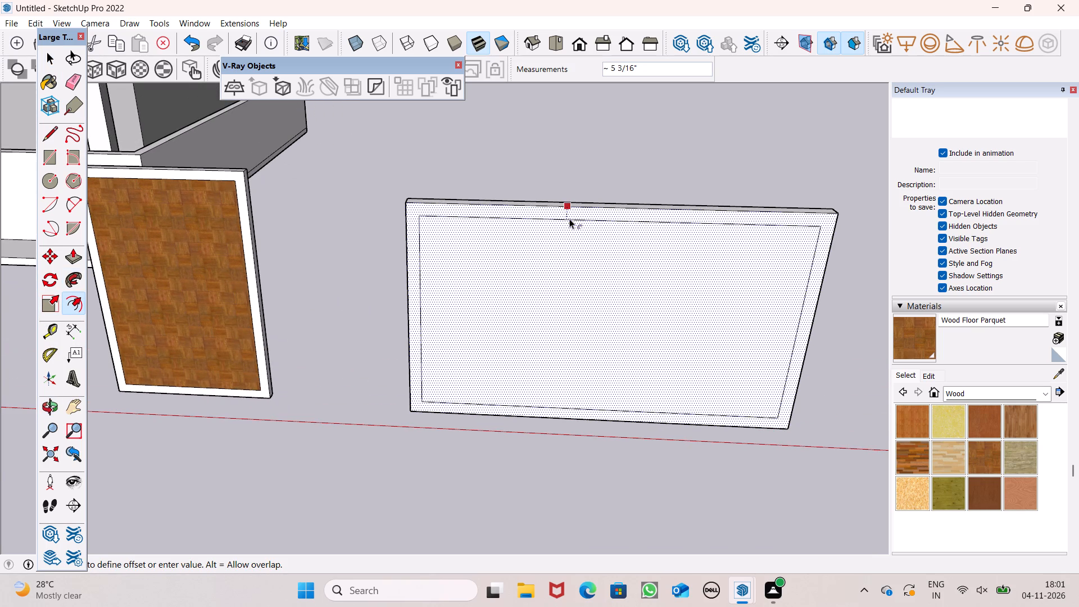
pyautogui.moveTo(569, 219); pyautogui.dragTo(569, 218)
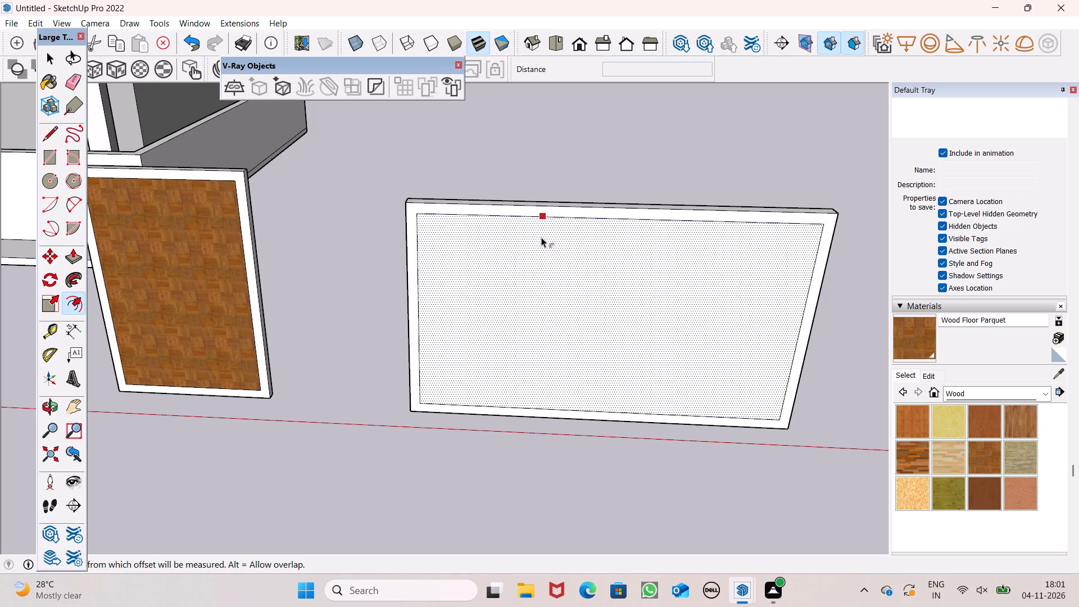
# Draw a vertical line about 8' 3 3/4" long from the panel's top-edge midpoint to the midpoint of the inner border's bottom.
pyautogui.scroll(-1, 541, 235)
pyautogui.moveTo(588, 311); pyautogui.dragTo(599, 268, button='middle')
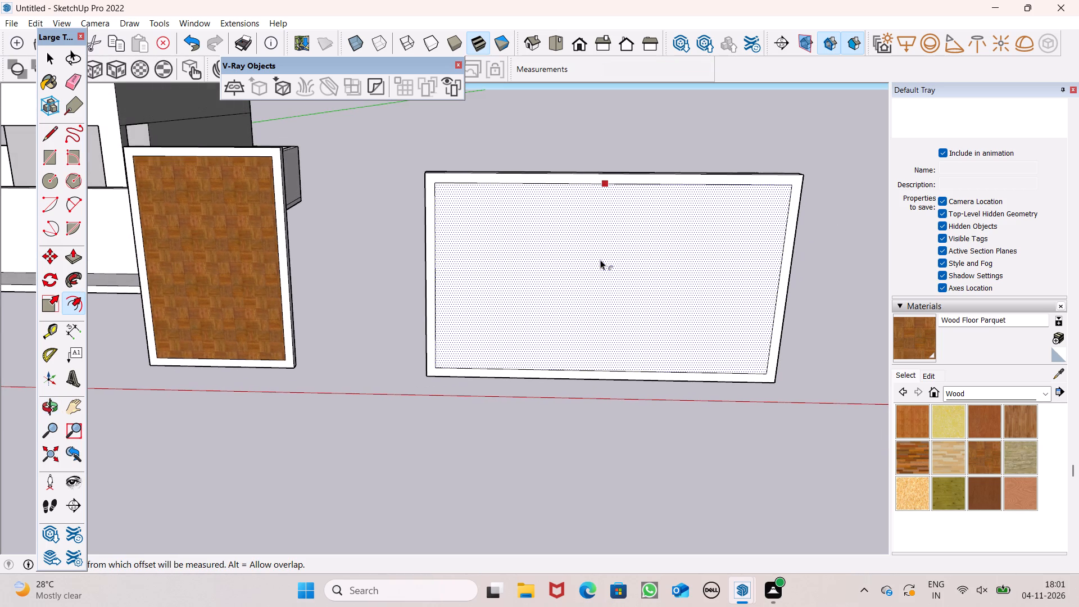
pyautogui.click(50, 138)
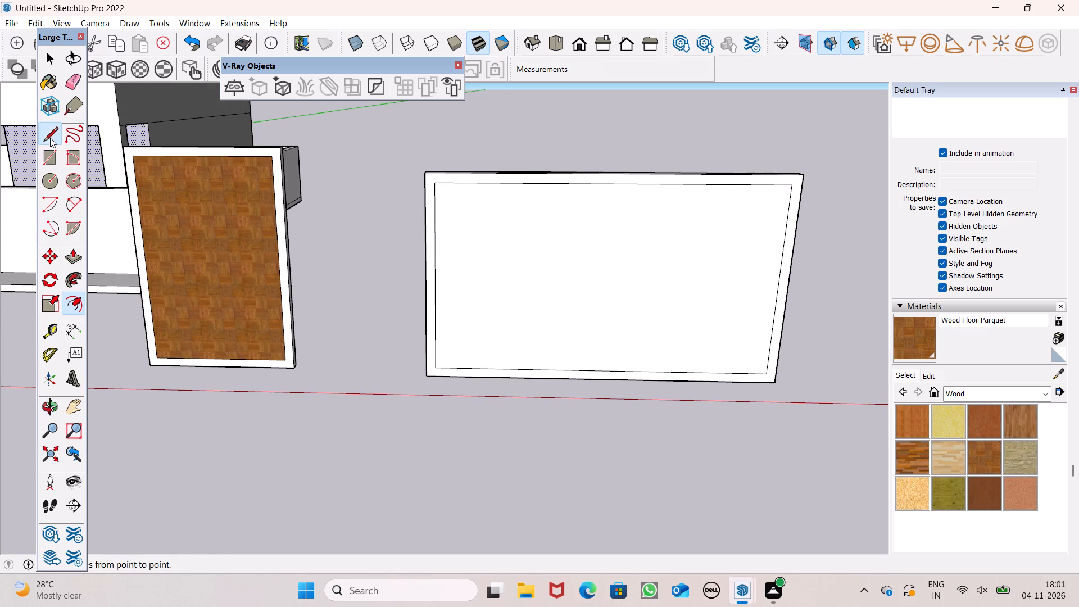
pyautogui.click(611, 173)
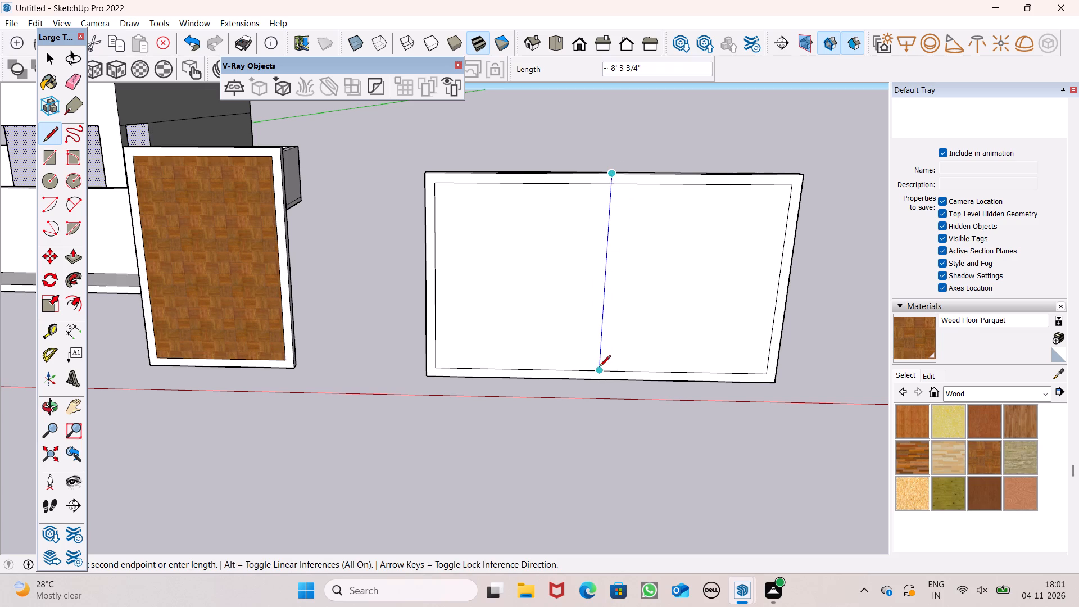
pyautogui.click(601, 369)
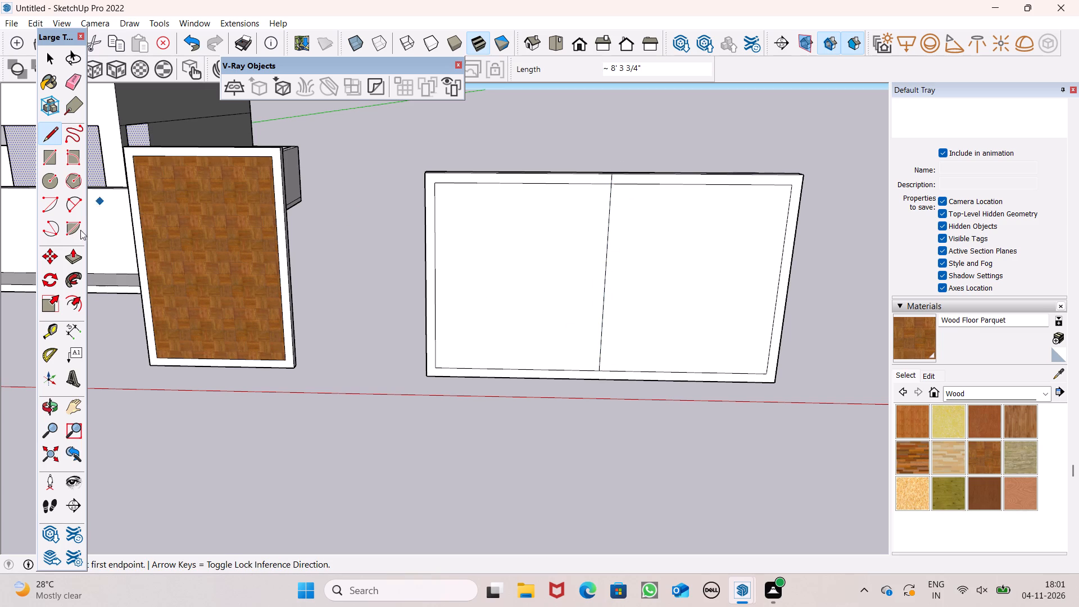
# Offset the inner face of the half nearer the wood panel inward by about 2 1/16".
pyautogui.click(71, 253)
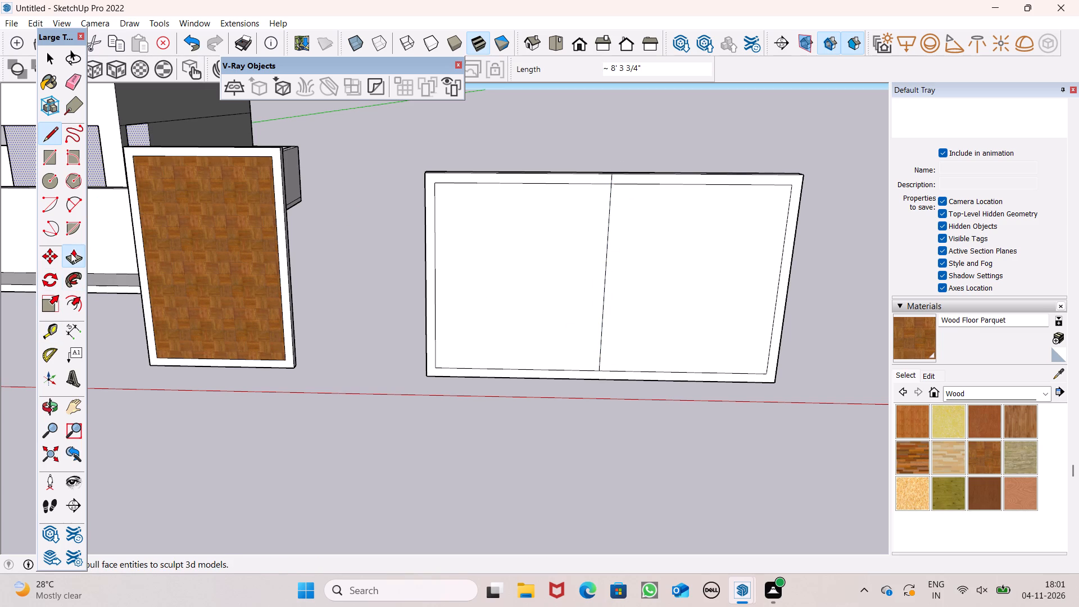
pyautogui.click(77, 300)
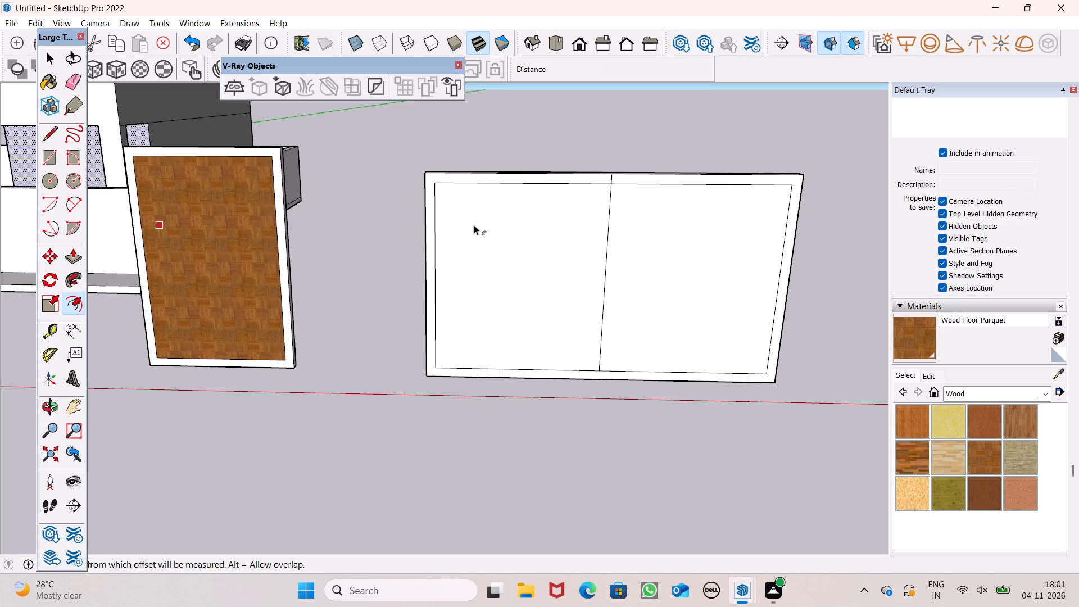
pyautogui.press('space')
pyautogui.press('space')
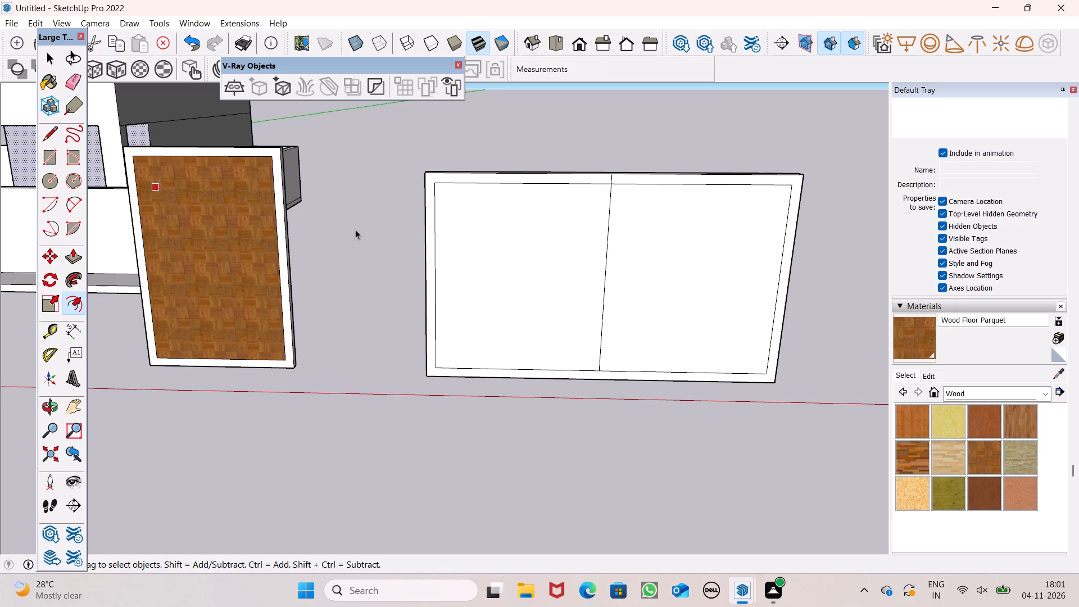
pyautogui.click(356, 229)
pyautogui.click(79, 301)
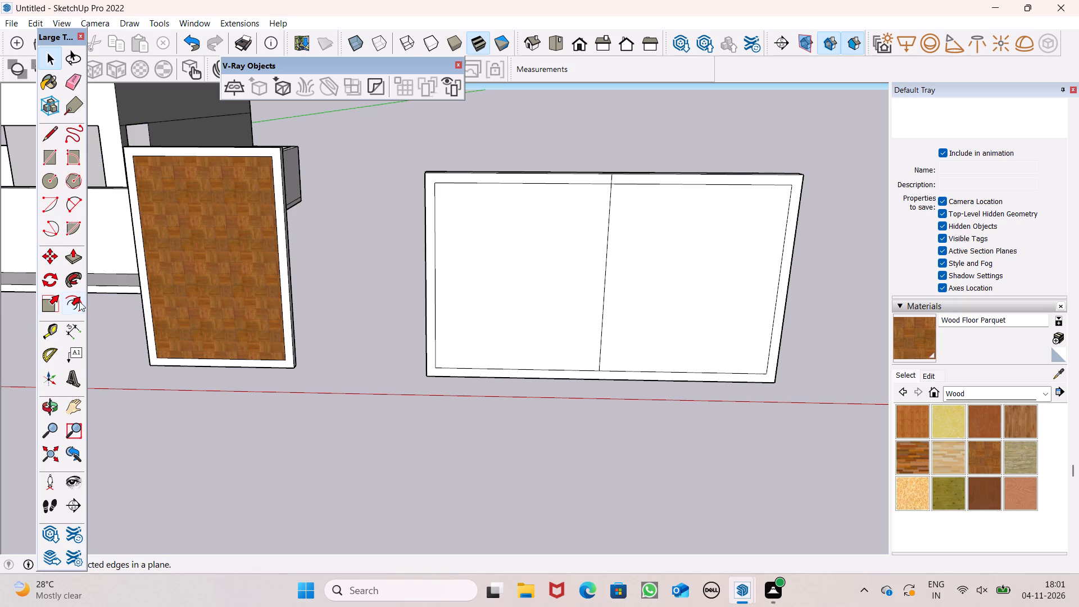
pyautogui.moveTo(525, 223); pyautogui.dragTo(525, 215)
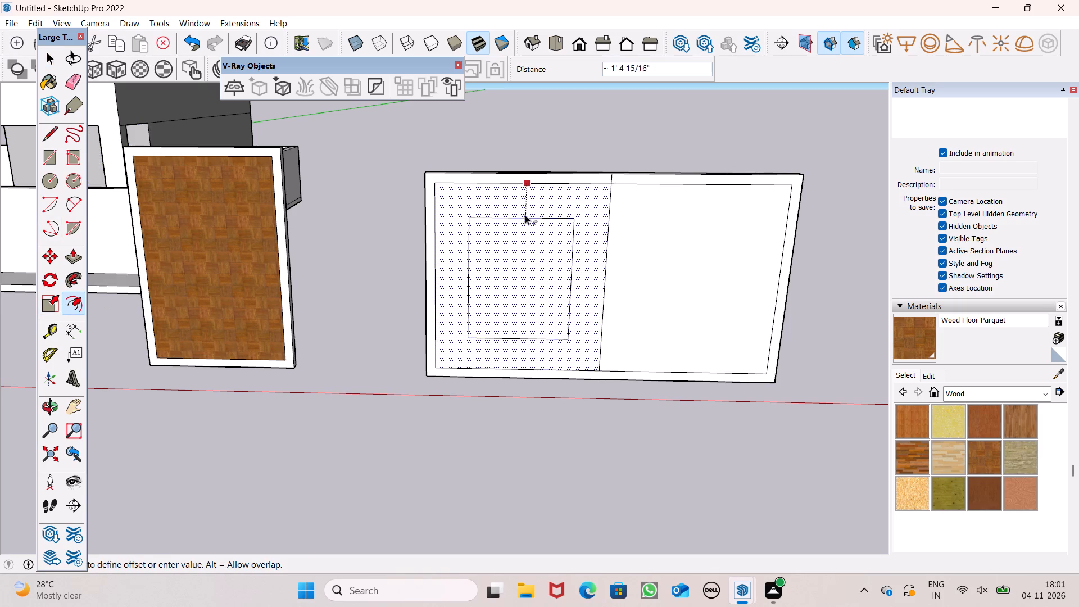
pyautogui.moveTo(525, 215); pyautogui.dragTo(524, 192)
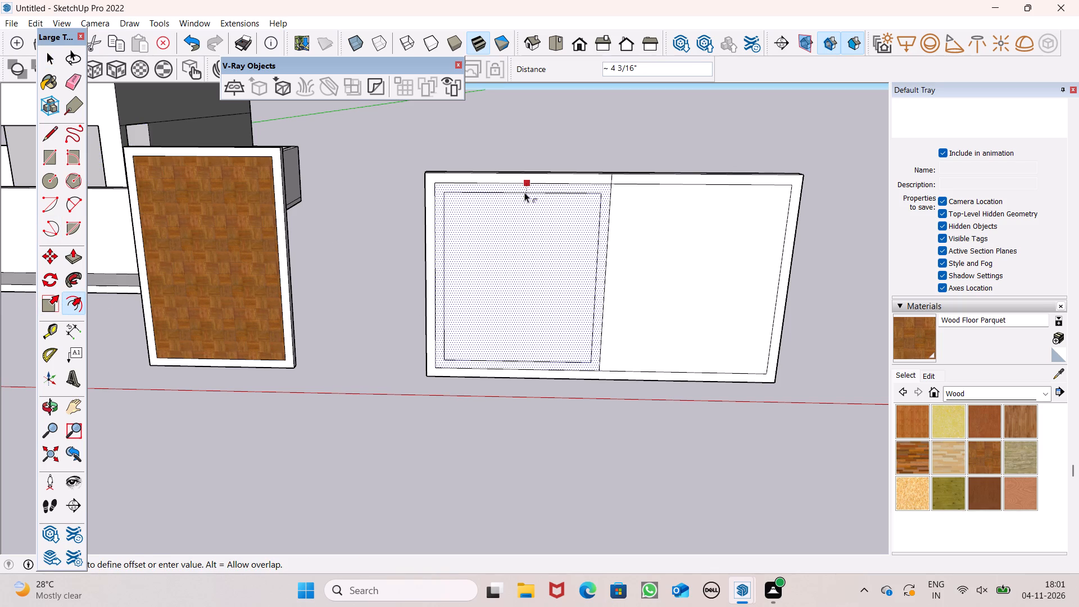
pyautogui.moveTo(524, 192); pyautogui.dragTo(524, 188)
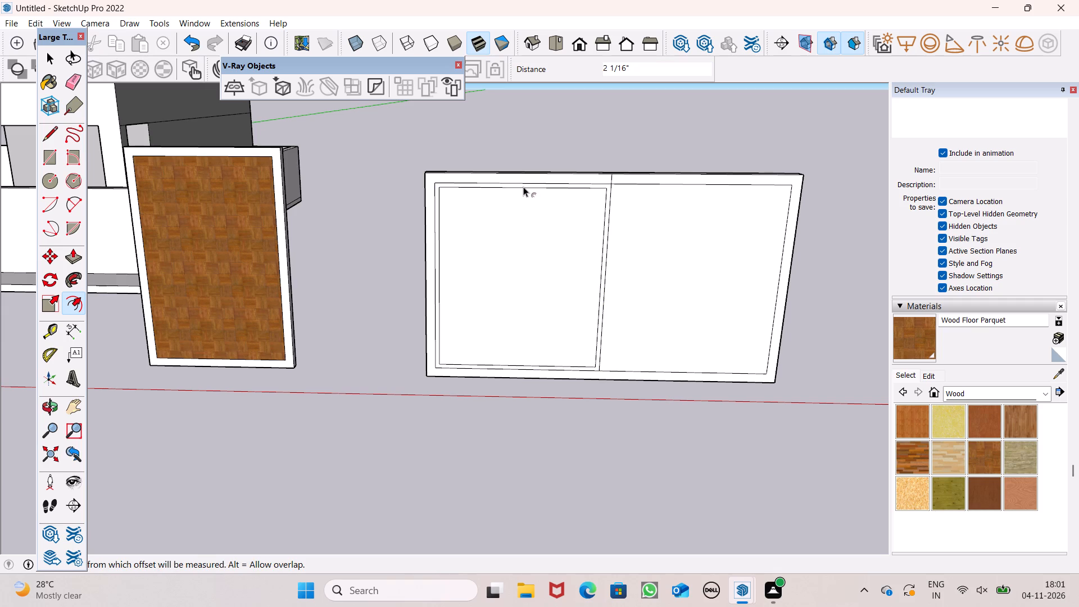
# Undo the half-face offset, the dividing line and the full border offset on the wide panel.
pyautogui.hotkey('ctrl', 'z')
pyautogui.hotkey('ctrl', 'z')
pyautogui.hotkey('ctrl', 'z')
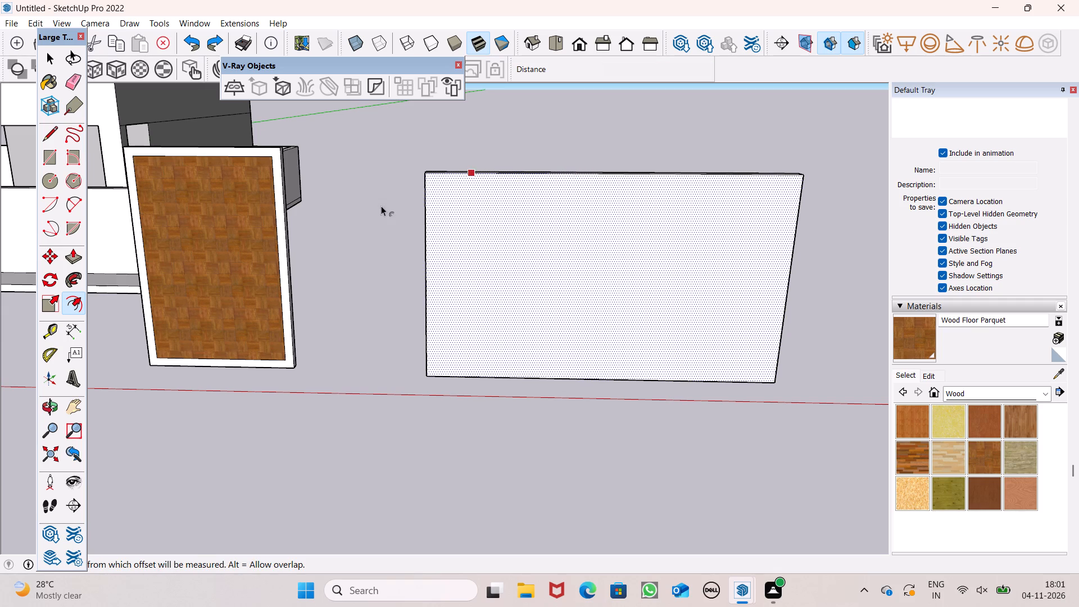
# Split the wide panel's front face into two halves with a vertical line between its top and bottom edge midpoints.
pyautogui.click(48, 138)
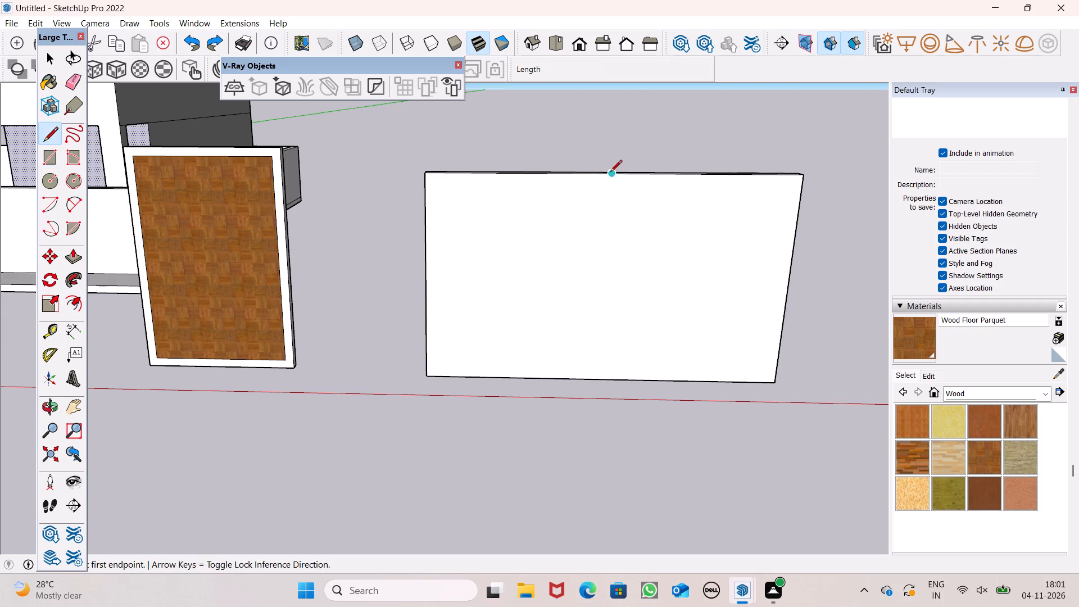
pyautogui.click(610, 173)
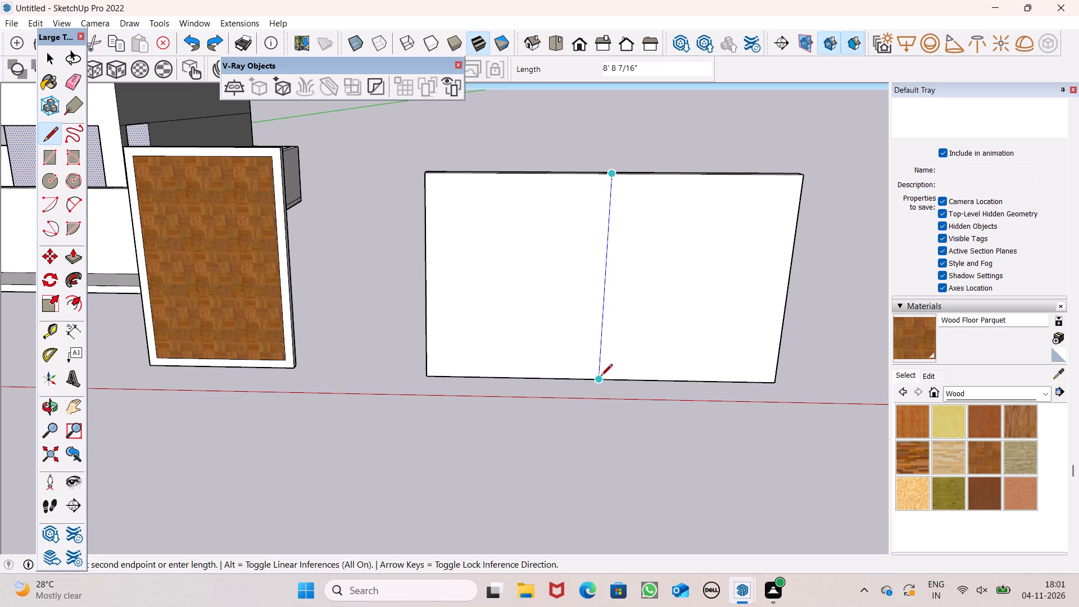
pyautogui.click(601, 377)
# Offset the outlines of both front-face halves inward by about 5" to form matching frame borders.
pyautogui.click(80, 300)
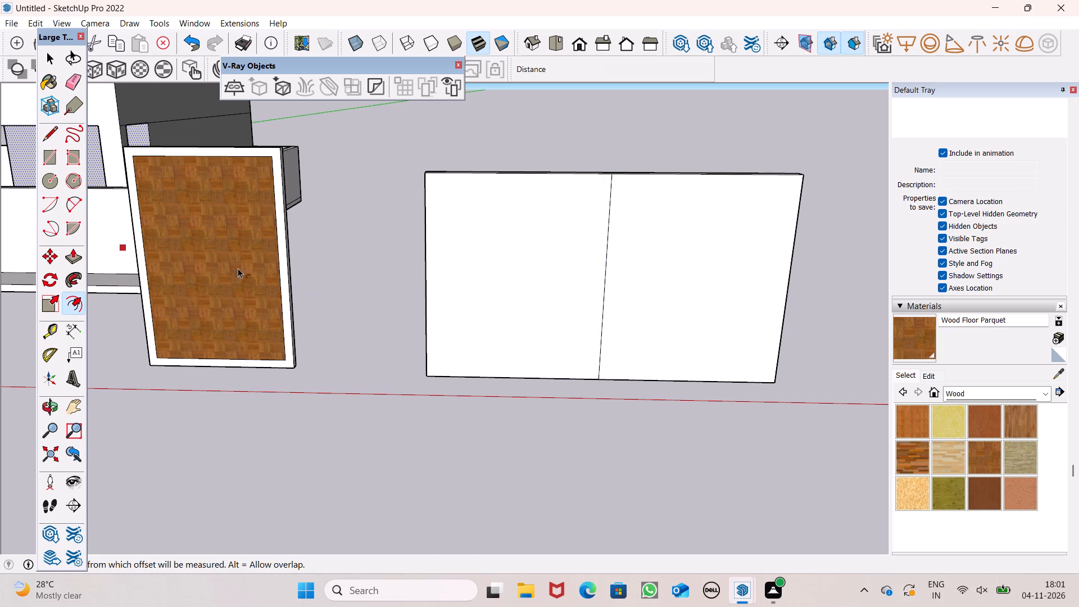
pyautogui.press('space')
pyautogui.press('space')
pyautogui.scroll(-5, 564, 172)
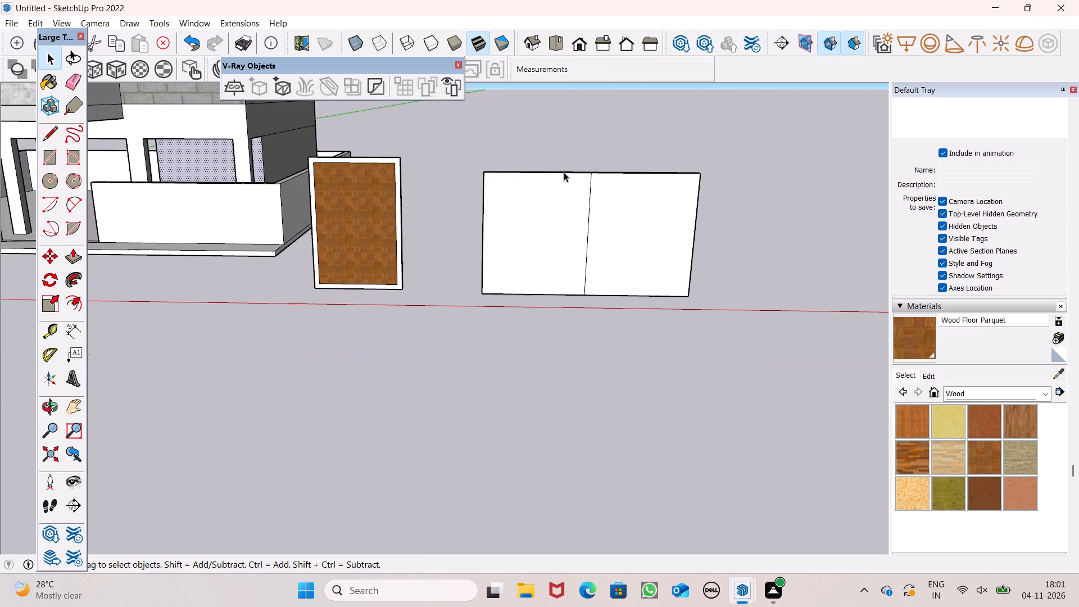
pyautogui.scroll(-2, 564, 172)
pyautogui.click(456, 205)
pyautogui.scroll(4, 595, 170)
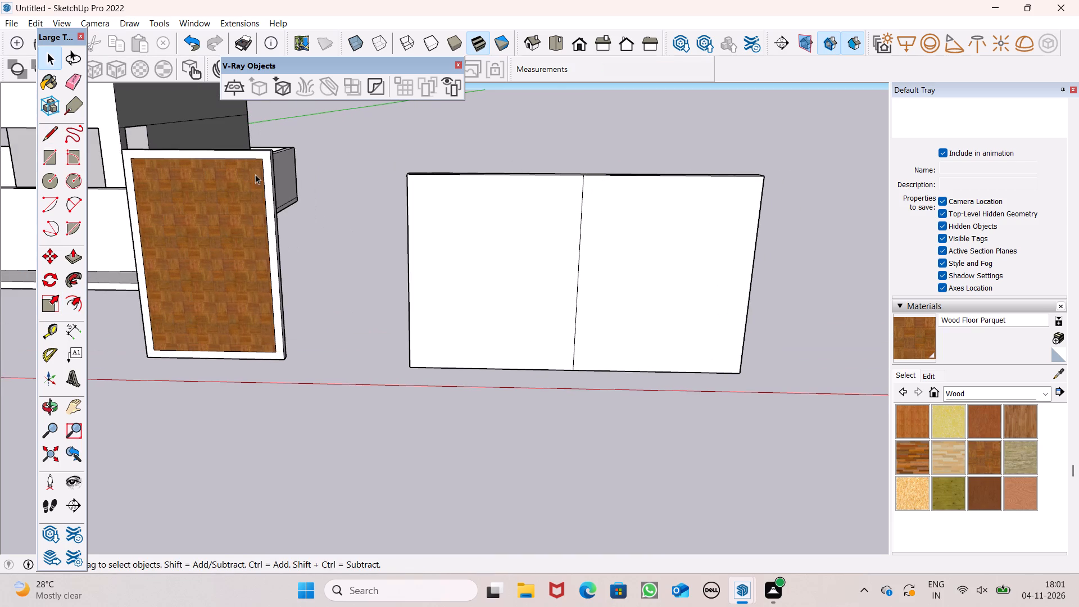
pyautogui.click(76, 306)
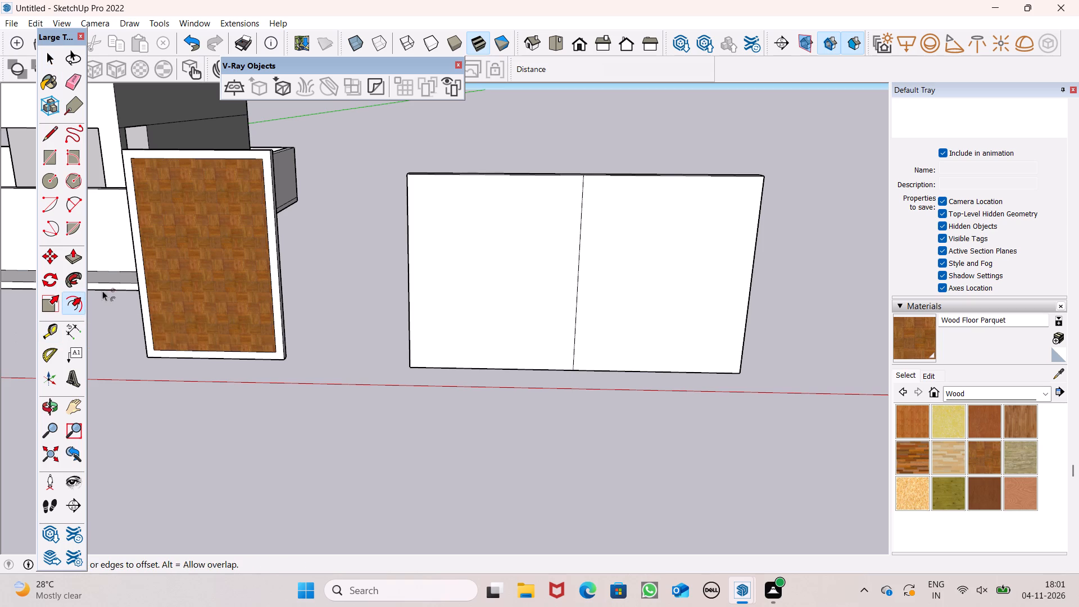
pyautogui.click(494, 194)
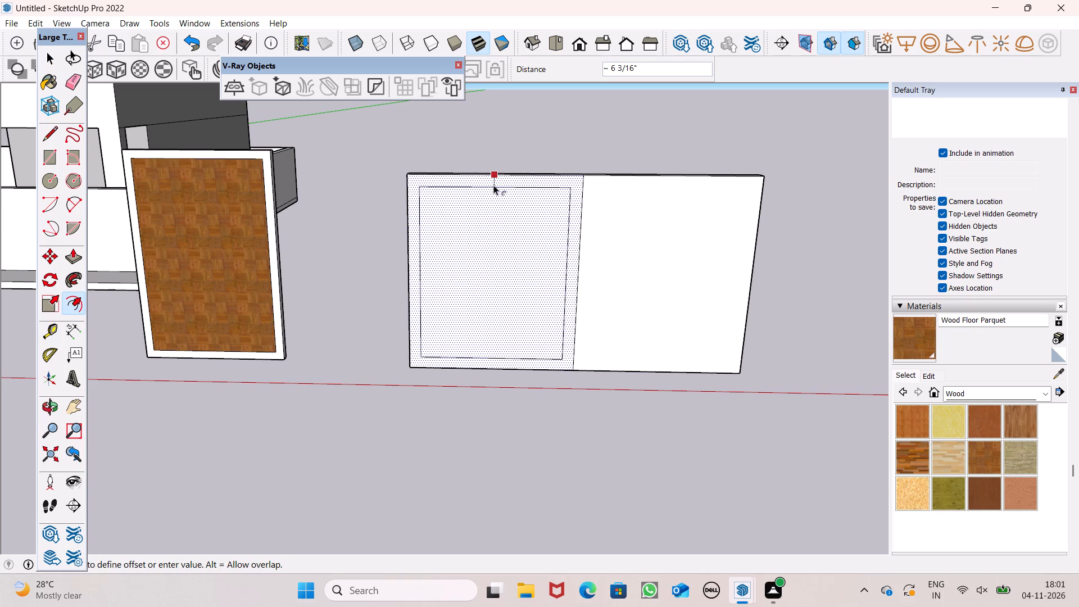
pyautogui.moveTo(600, 180); pyautogui.dragTo(596, 187)
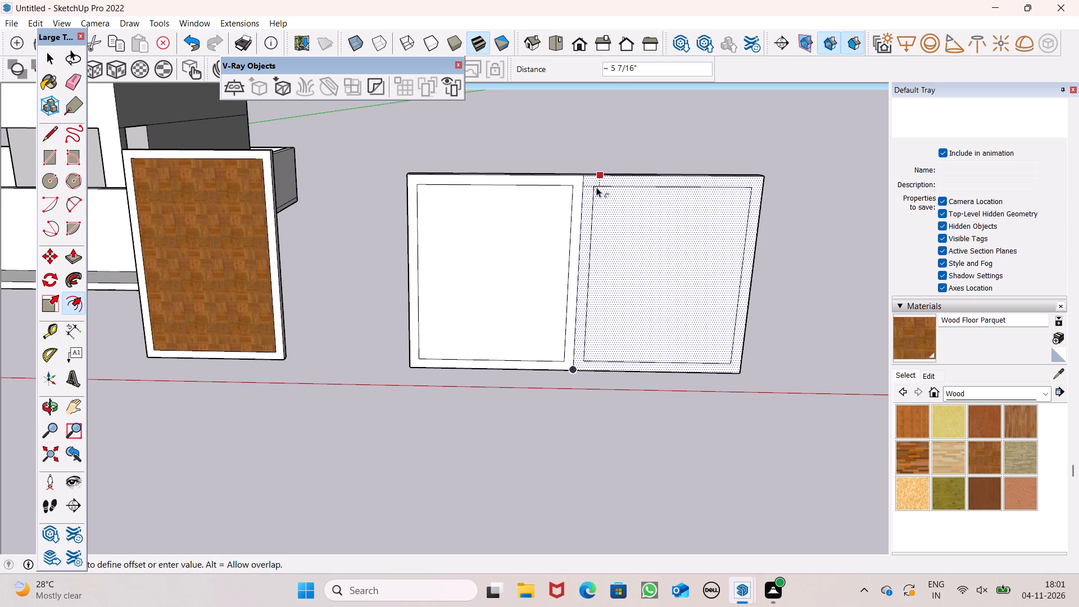
pyautogui.moveTo(596, 187); pyautogui.dragTo(571, 184)
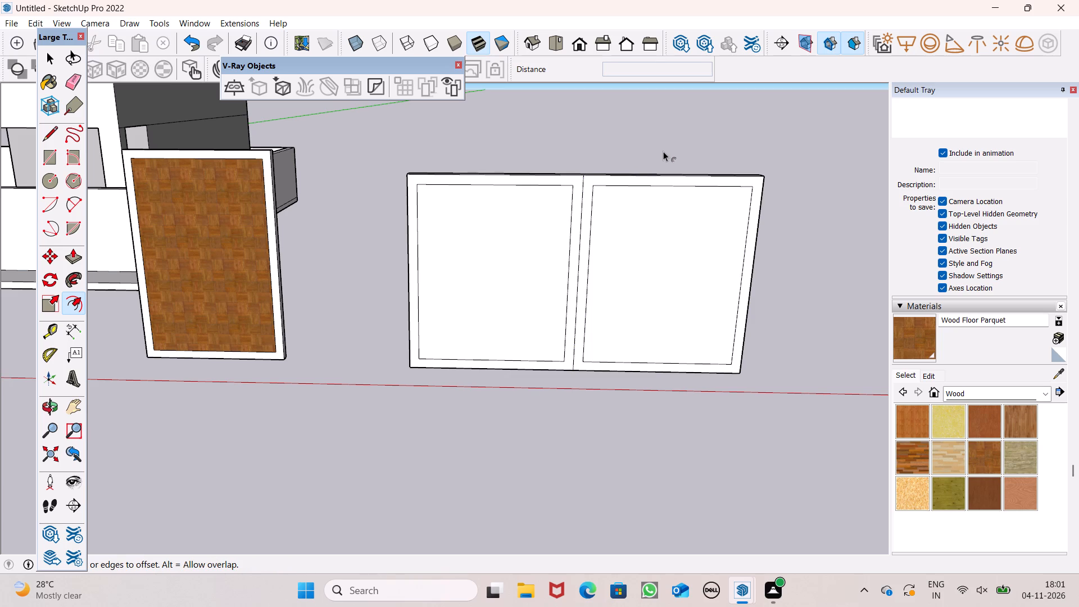
# Paint the inner faces of both wide-panel leaves on the front with Wood Floor Parquet.
pyautogui.press('space')
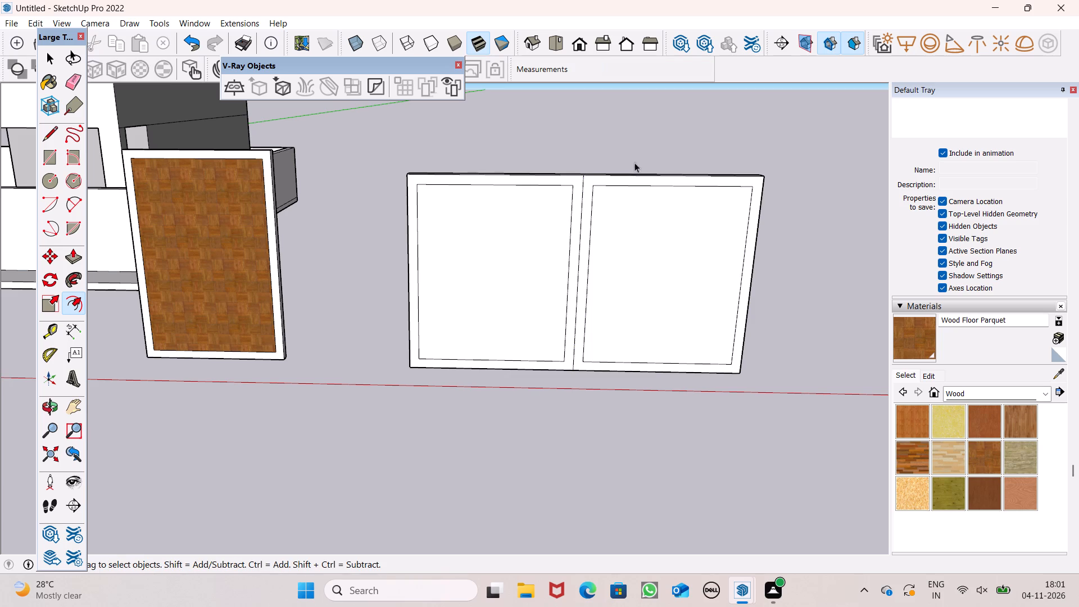
pyautogui.click(898, 341)
pyautogui.click(633, 273)
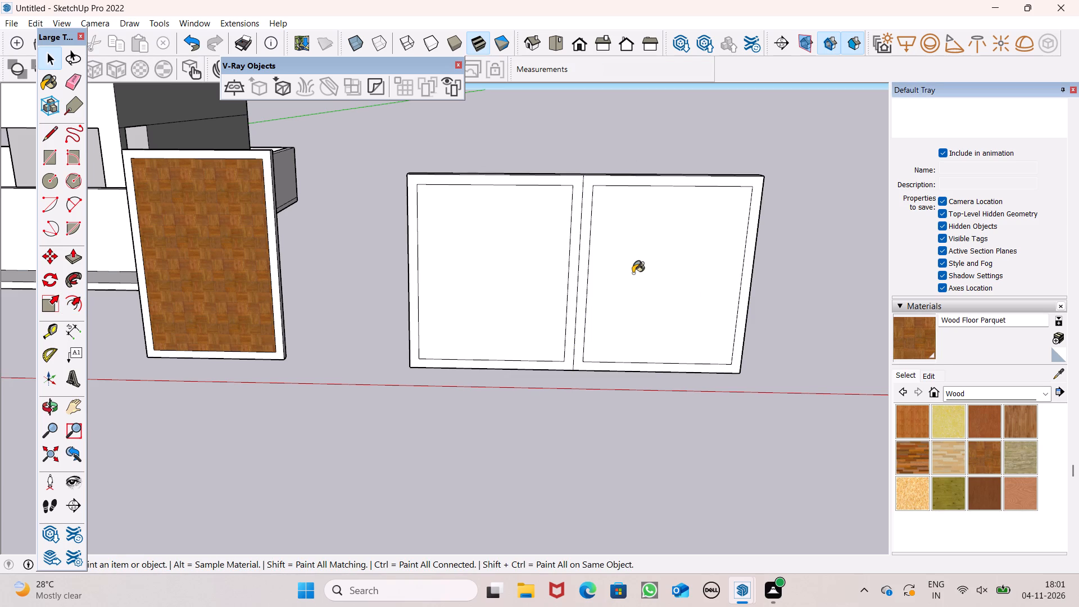
pyautogui.click(461, 269)
# Paint the wide panel's back face with Wood Floor Parquet.
pyautogui.scroll(-3, 717, 258)
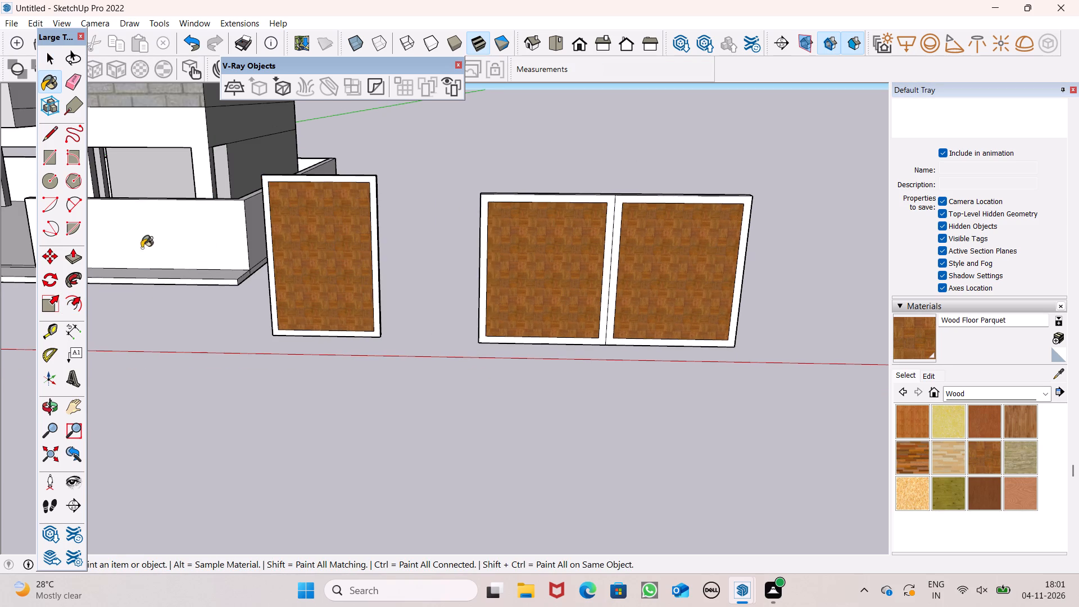
pyautogui.scroll(-2, 709, 253)
pyautogui.scroll(-3, 745, 214)
pyautogui.keyDown('ctrl'); pyautogui.moveTo(772, 259); pyautogui.dragTo(577, 404, button='middle'); pyautogui.keyUp('ctrl')
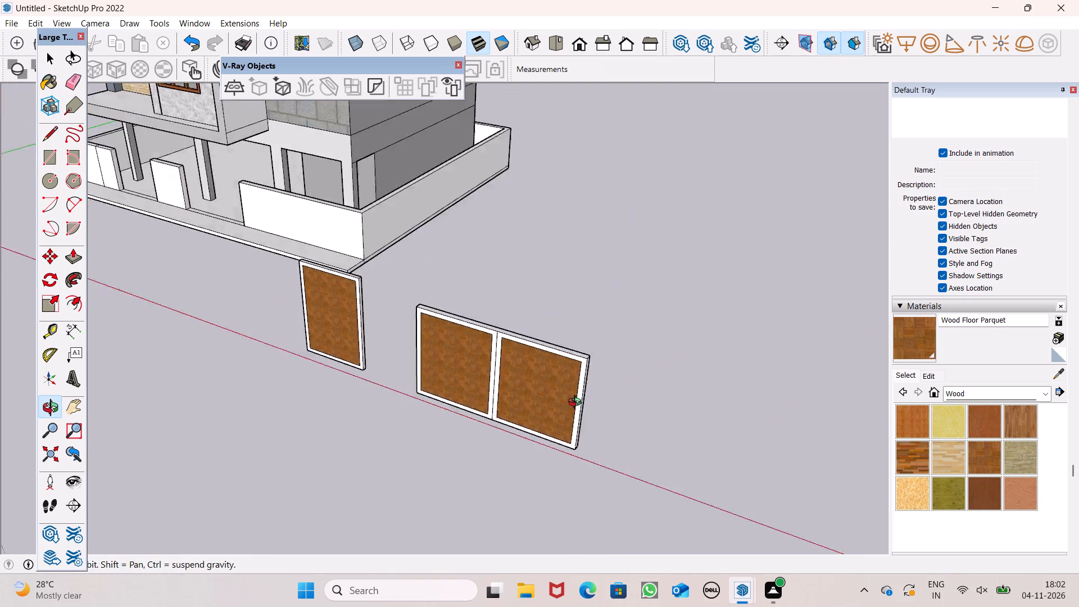
pyautogui.keyDown('ctrl'); pyautogui.moveTo(577, 404); pyautogui.dragTo(498, 384, button='middle'); pyautogui.keyUp('ctrl')
pyautogui.keyDown('ctrl'); pyautogui.scroll(1, 499, 362); pyautogui.keyUp('ctrl')
pyautogui.scroll(-5, 689, 280)
pyautogui.scroll(-3, 720, 247)
pyautogui.moveTo(709, 315); pyautogui.dragTo(410, 370, button='middle')
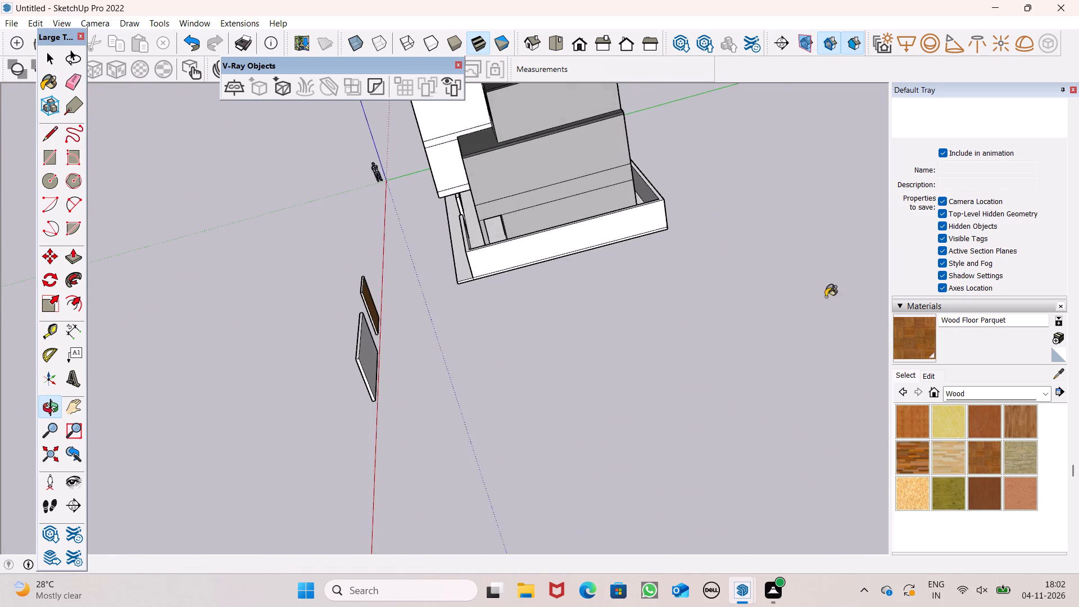
pyautogui.keyDown('ctrl'); pyautogui.scroll(-6, 859, 308); pyautogui.keyUp('ctrl')
pyautogui.keyDown('ctrl'); pyautogui.moveTo(686, 351); pyautogui.dragTo(441, 357, button='middle'); pyautogui.keyUp('ctrl')
pyautogui.keyDown('ctrl'); pyautogui.scroll(5, 438, 352); pyautogui.keyUp('ctrl')
pyautogui.keyDown('ctrl'); pyautogui.click(438, 346); pyautogui.keyUp('ctrl')
# Paint the small panel's front frame and top edge with 0073_MediumSeaGreen from the Colors-Named collection.
pyautogui.keyDown('ctrl'); pyautogui.moveTo(460, 370); pyautogui.dragTo(708, 396, button='middle'); pyautogui.keyUp('ctrl')
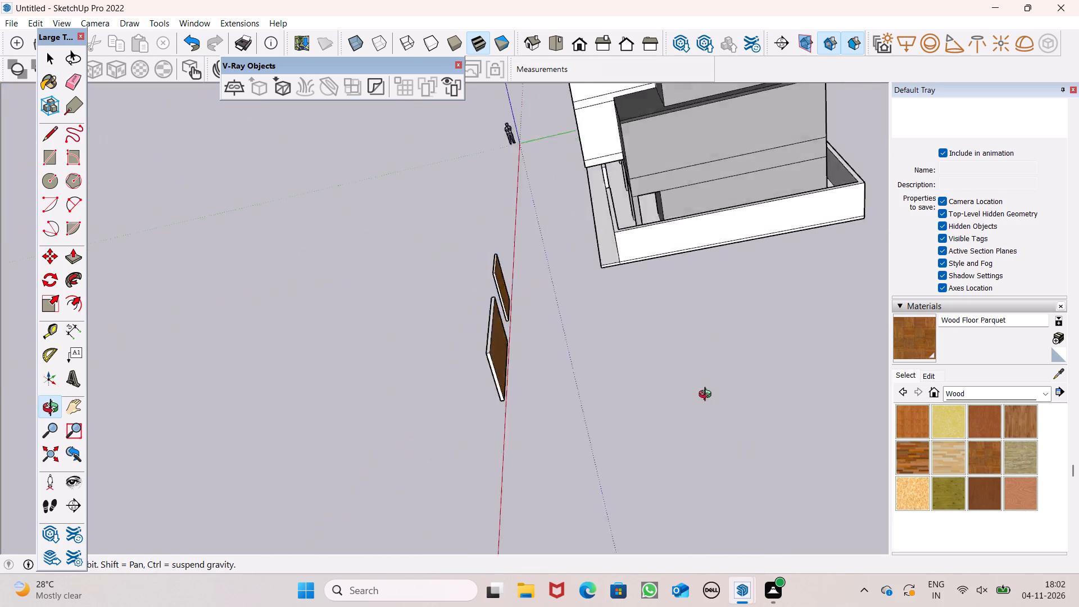
pyautogui.keyDown('ctrl'); pyautogui.moveTo(708, 396); pyautogui.dragTo(1069, 286, button='middle'); pyautogui.keyUp('ctrl')
pyautogui.scroll(1, 1068, 288)
pyautogui.moveTo(673, 361); pyautogui.dragTo(853, 300, button='middle')
pyautogui.press('space')
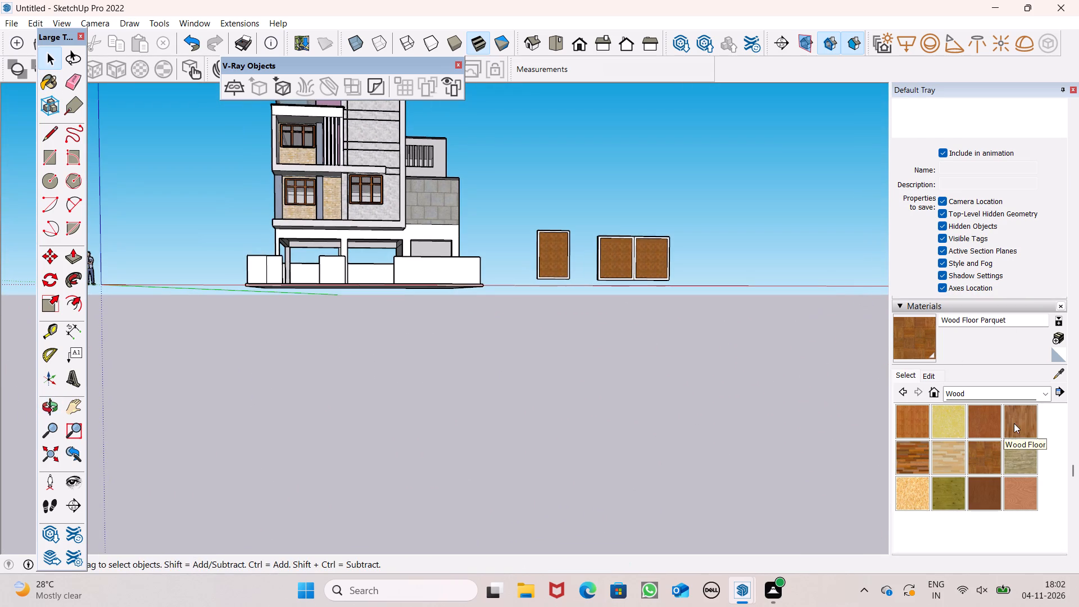
pyautogui.click(1018, 398)
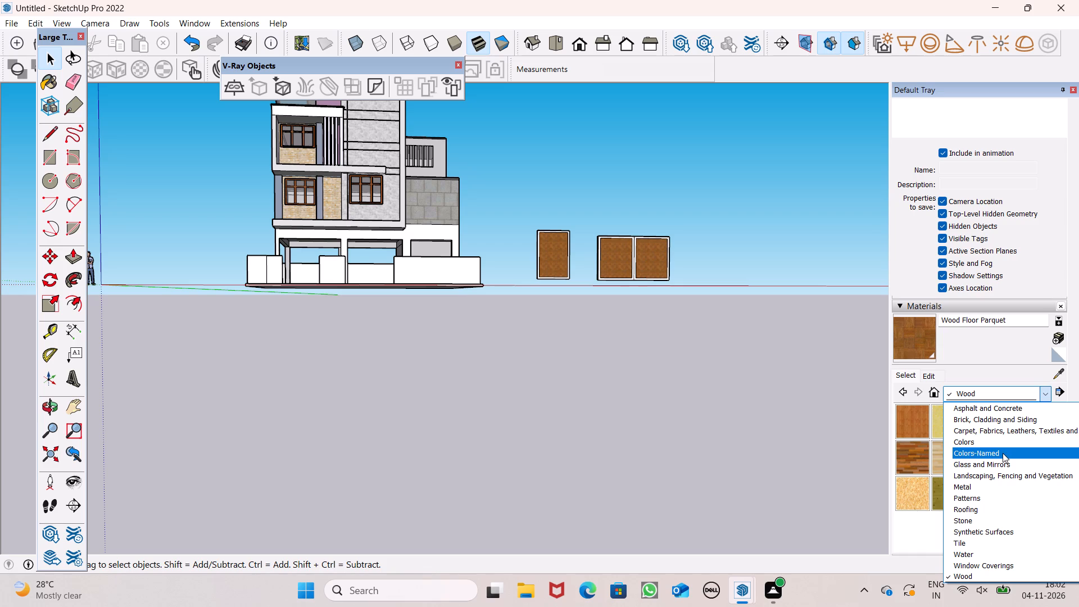
pyautogui.click(1001, 452)
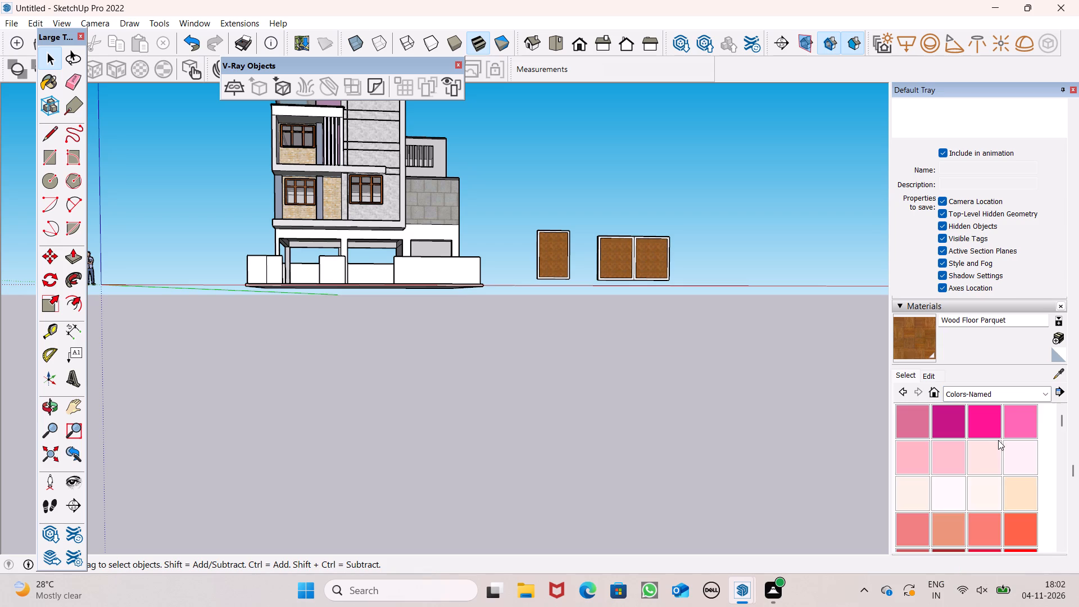
pyautogui.scroll(-9, 1001, 446)
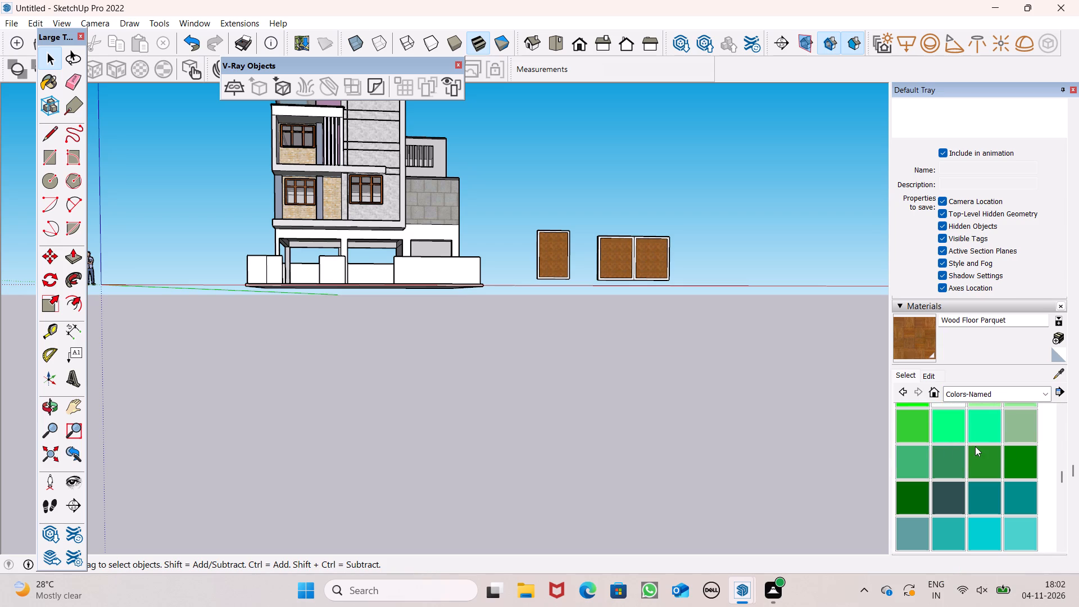
pyautogui.click(922, 459)
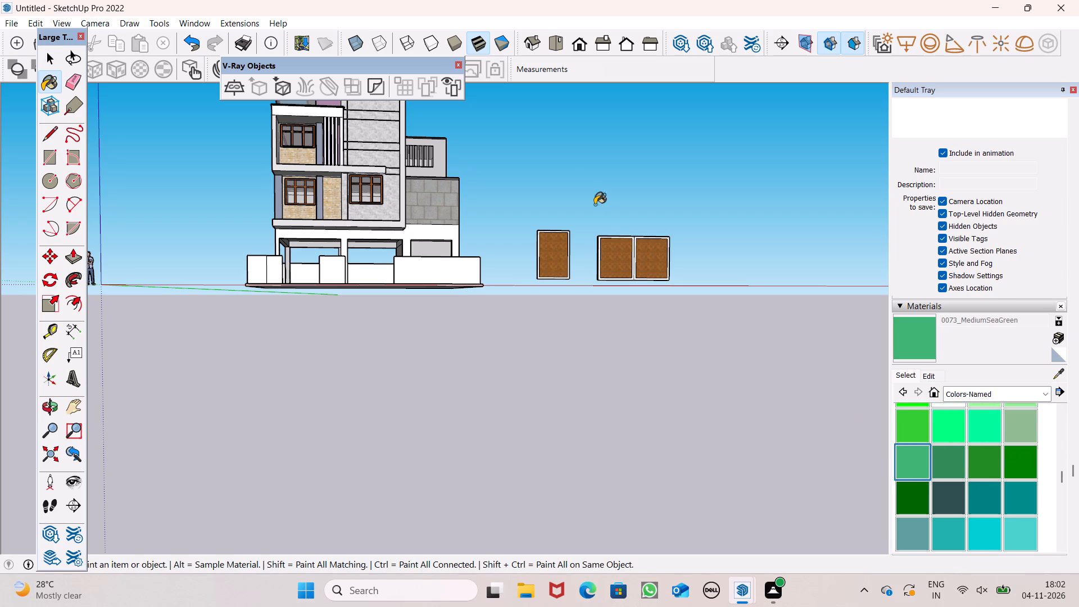
pyautogui.scroll(7, 584, 182)
pyautogui.moveTo(575, 319); pyautogui.dragTo(590, 455, button='middle')
pyautogui.scroll(6, 514, 443)
pyautogui.scroll(4, 499, 398)
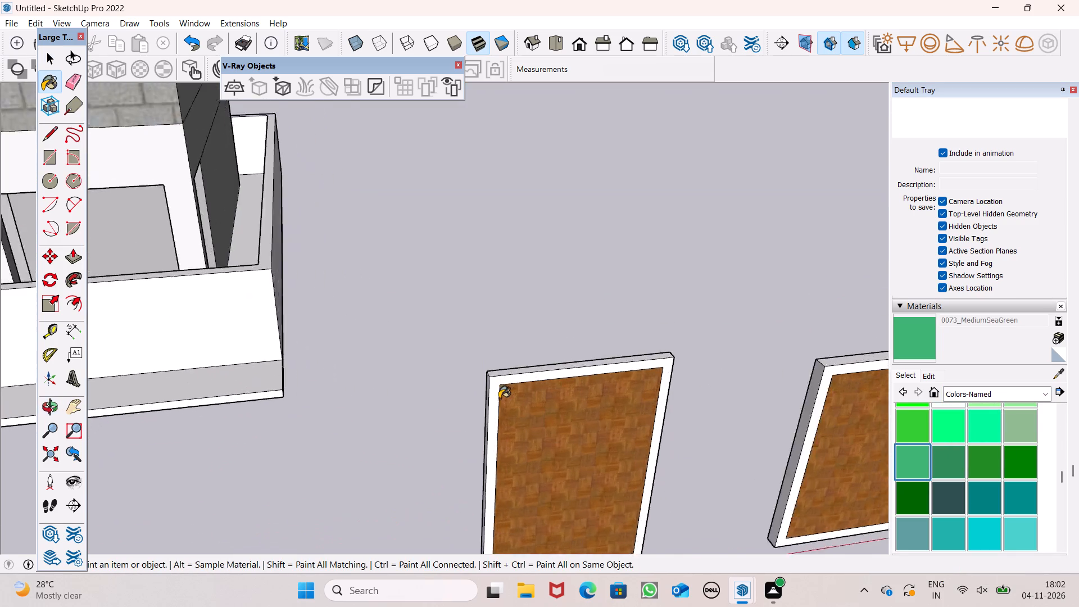
pyautogui.scroll(9, 499, 398)
pyautogui.click(498, 372)
pyautogui.click(496, 352)
# Paint both vertical side edges of the small panel MediumSeaGreen.
pyautogui.moveTo(470, 374); pyautogui.dragTo(486, 394, button='middle')
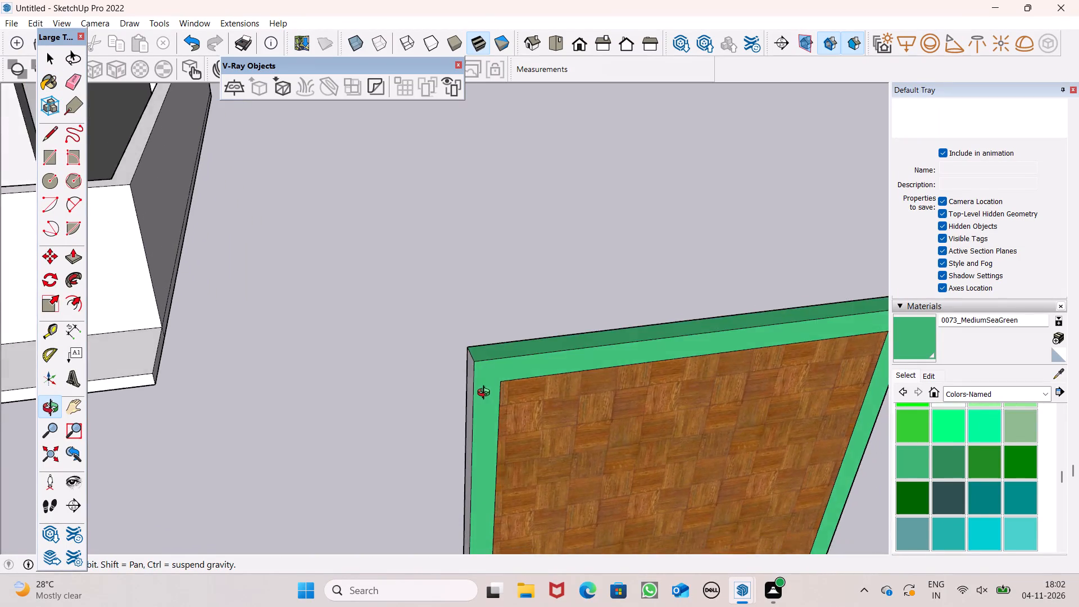
pyautogui.moveTo(486, 394); pyautogui.dragTo(575, 364, button='middle')
pyautogui.click(480, 360)
pyautogui.scroll(-4, 595, 309)
pyautogui.moveTo(680, 316); pyautogui.dragTo(410, 270, button='middle')
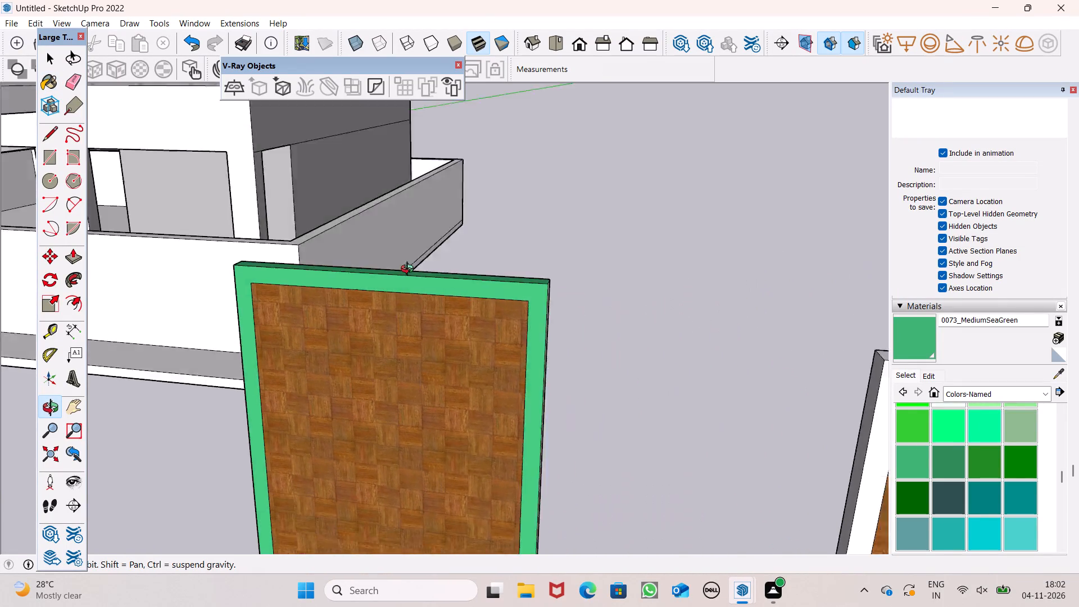
pyautogui.moveTo(410, 270); pyautogui.dragTo(336, 268, button='middle')
pyautogui.scroll(-2, 632, 362)
pyautogui.scroll(4, 503, 392)
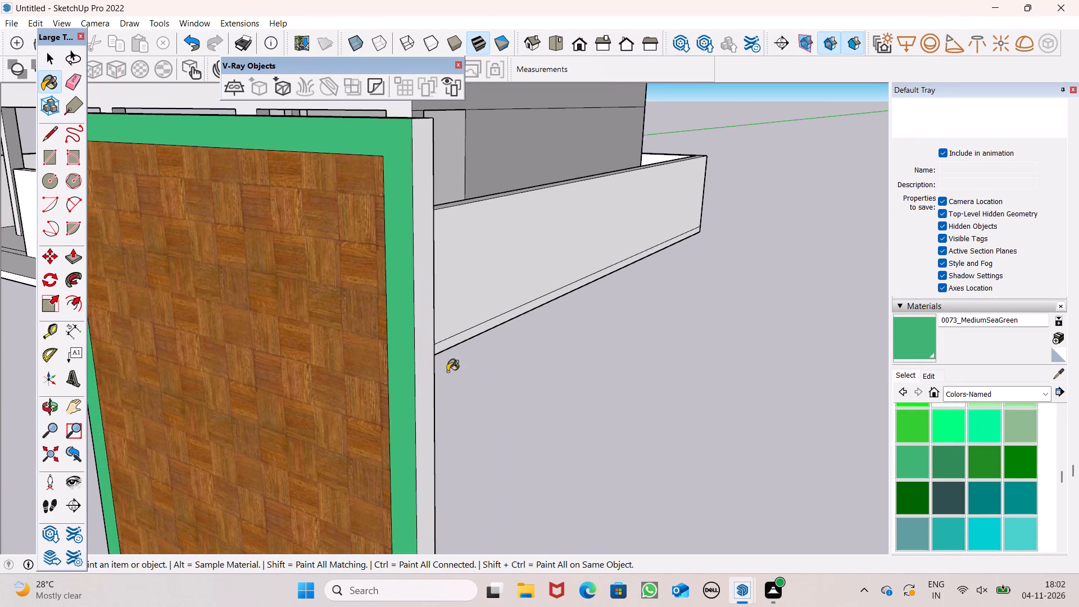
pyautogui.click(422, 360)
# Paint the front frame borders of both wide-panel leaves MediumSeaGreen, keeping the wood infill unpainted.
pyautogui.scroll(-7, 478, 340)
pyautogui.moveTo(644, 433); pyautogui.dragTo(667, 447, button='middle')
pyautogui.scroll(6, 664, 446)
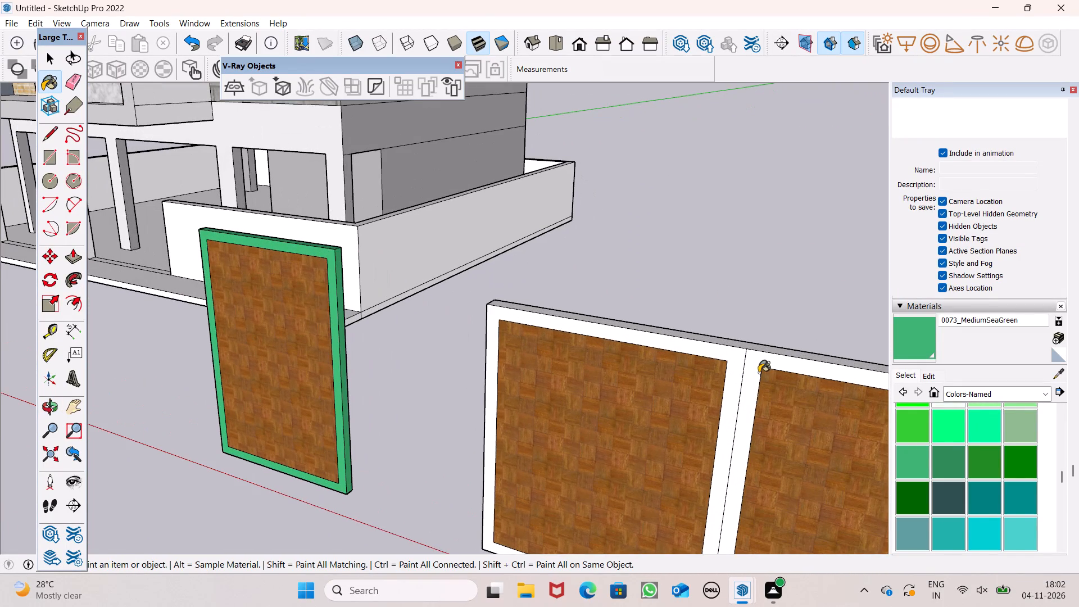
pyautogui.click(759, 373)
pyautogui.click(714, 365)
pyautogui.hotkey('ctrl', 'z')
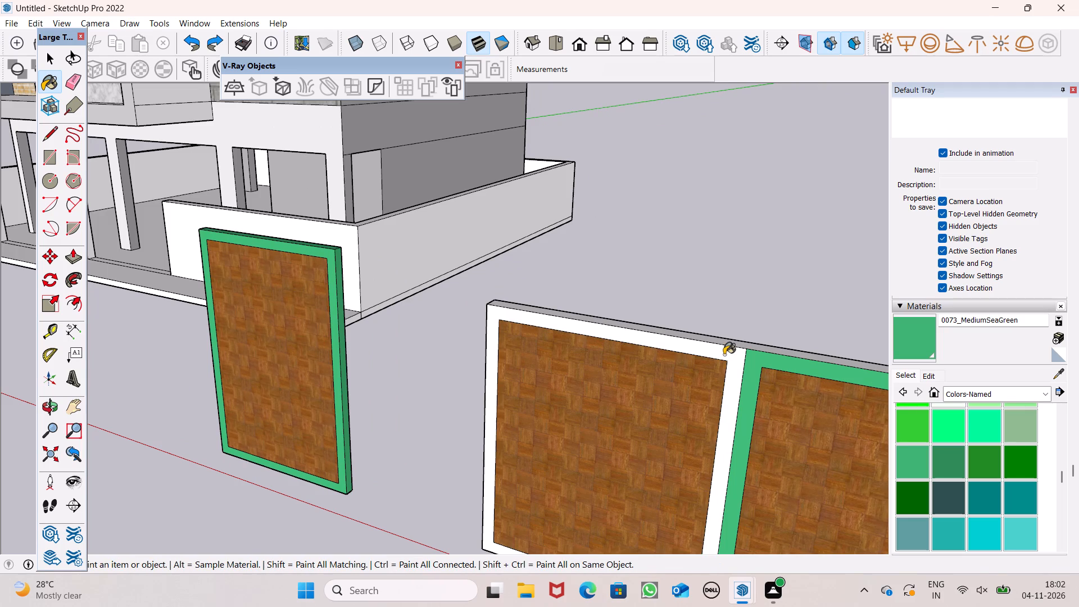
pyautogui.click(724, 355)
pyautogui.click(725, 348)
pyautogui.click(730, 340)
# Paint the wide panel's top edge and the end edge farther from the small panel MediumSeaGreen.
pyautogui.scroll(-6, 719, 298)
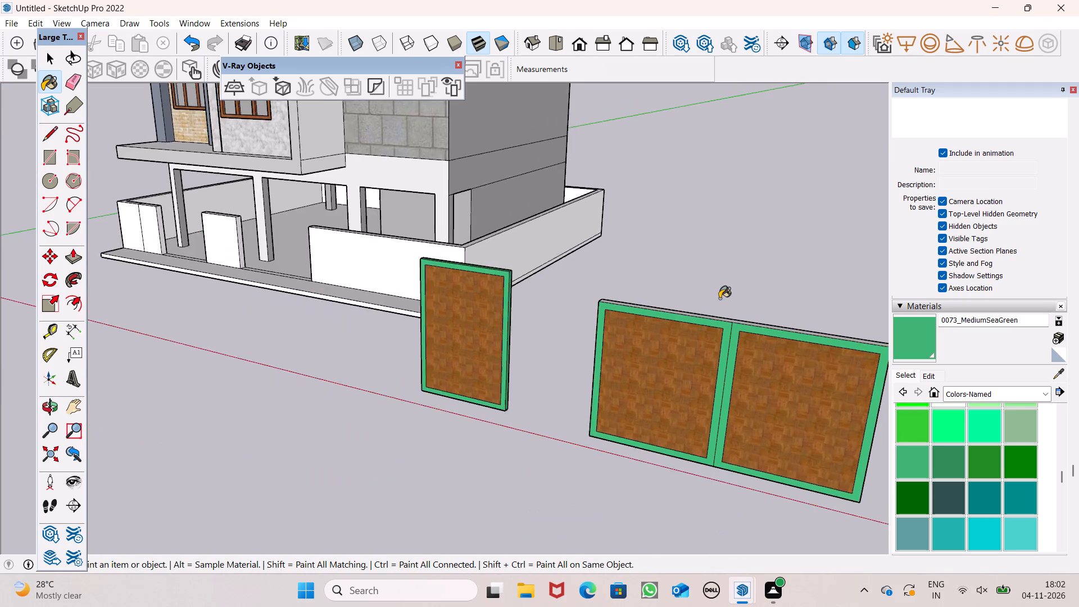
pyautogui.scroll(1, 719, 298)
pyautogui.scroll(-4, 718, 278)
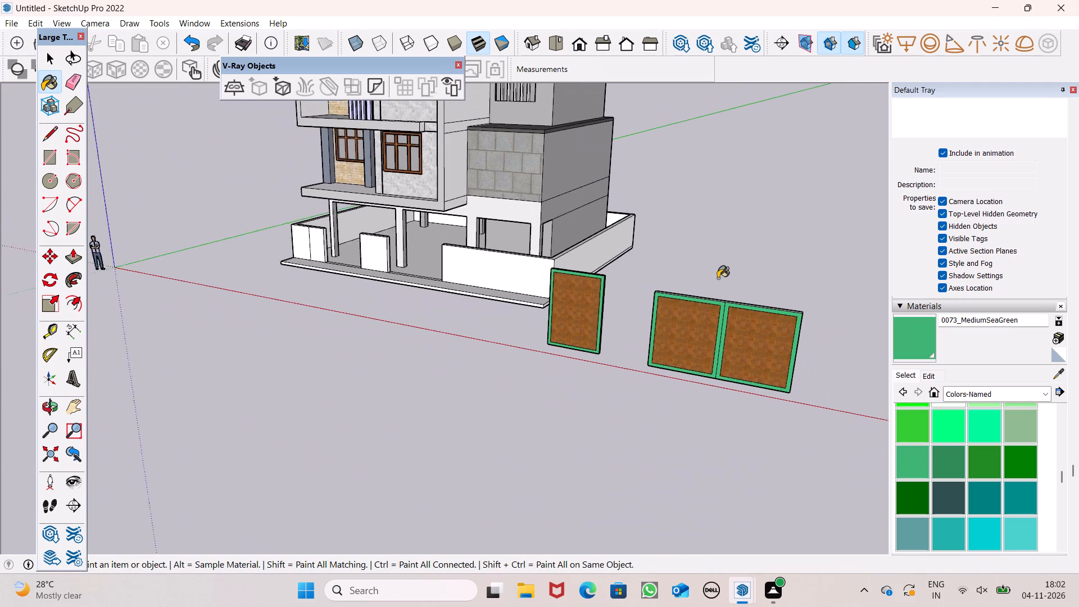
pyautogui.scroll(-2, 718, 278)
pyautogui.moveTo(721, 363); pyautogui.dragTo(477, 437, button='middle')
pyautogui.scroll(-6, 735, 425)
pyautogui.moveTo(645, 468); pyautogui.dragTo(397, 470, button='middle')
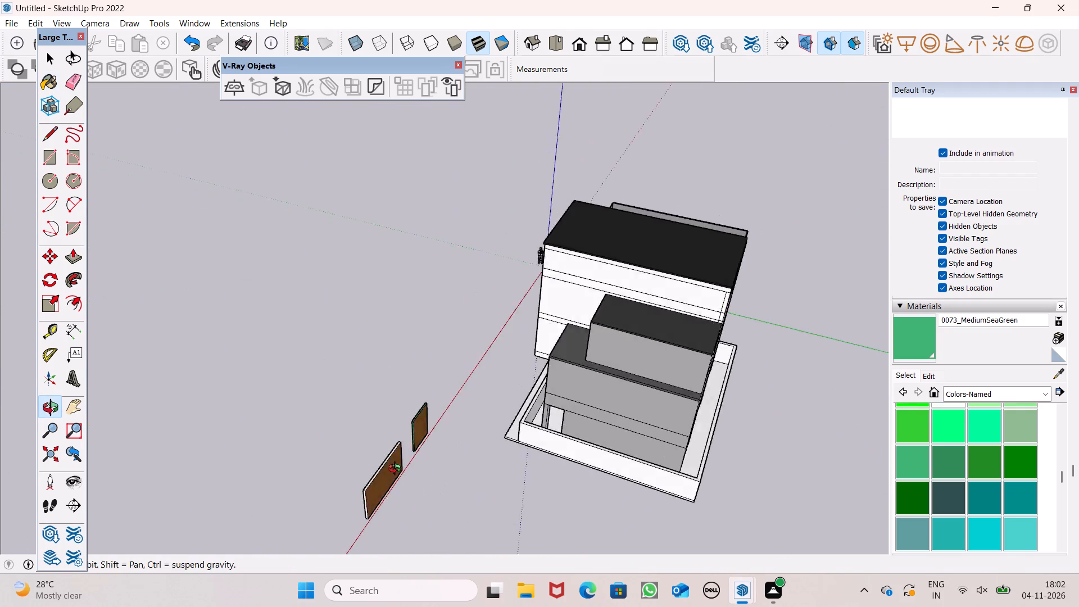
pyautogui.moveTo(397, 470); pyautogui.dragTo(342, 384, button='middle')
pyautogui.scroll(1, 342, 389)
pyautogui.scroll(-2, 409, 305)
pyautogui.scroll(1, 409, 305)
pyautogui.scroll(-10, 409, 305)
pyautogui.scroll(-7, 582, 257)
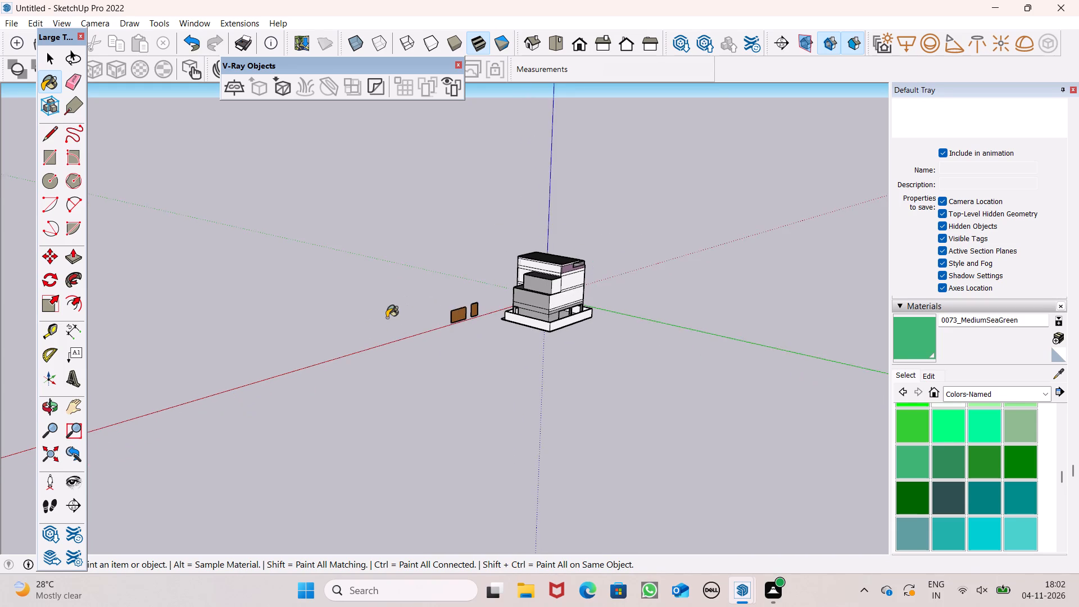
pyautogui.scroll(8, 387, 318)
pyautogui.scroll(15, 514, 309)
pyautogui.scroll(6, 500, 301)
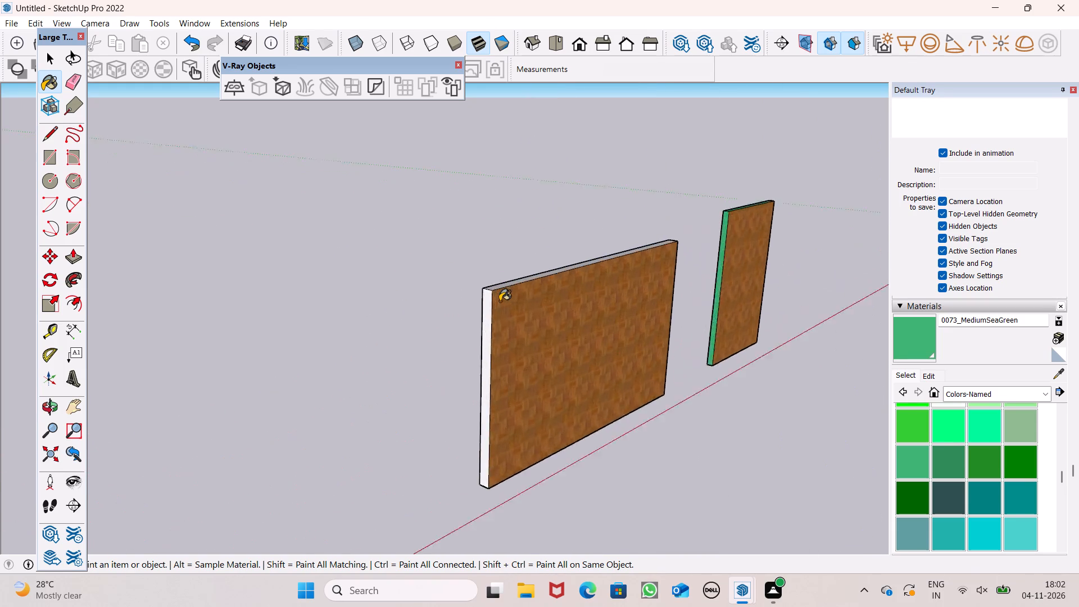
pyautogui.scroll(9, 500, 301)
pyautogui.scroll(-4, 493, 295)
pyautogui.click(500, 331)
pyautogui.click(484, 354)
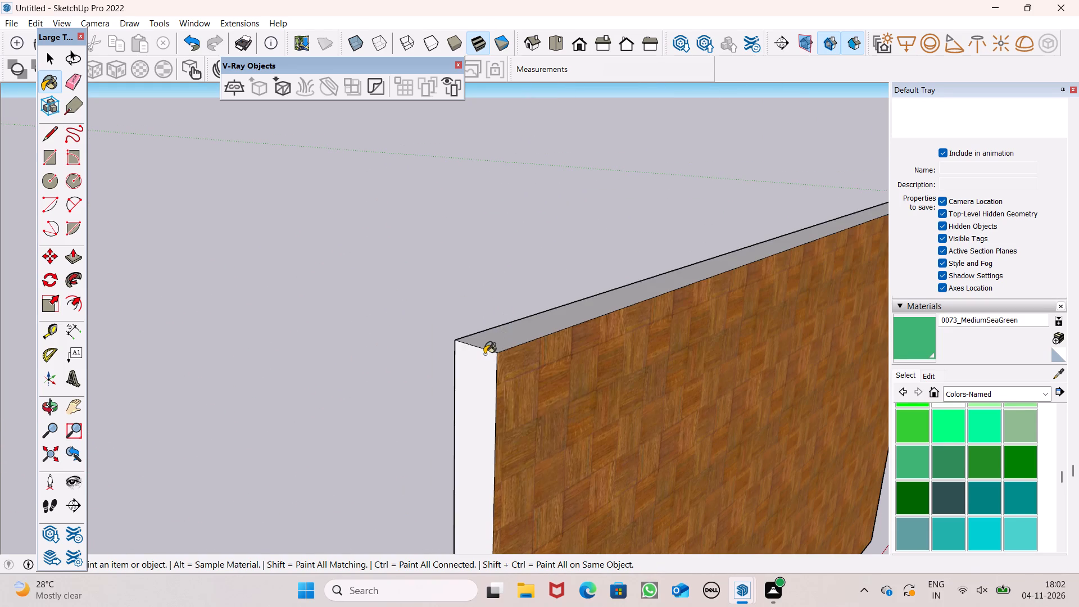
# Paint the wide panel's end edge facing the small panel and its bottom edge MediumSeaGreen.
pyautogui.scroll(-8, 477, 302)
pyautogui.scroll(6, 580, 333)
pyautogui.moveTo(606, 349); pyautogui.dragTo(595, 396, button='middle')
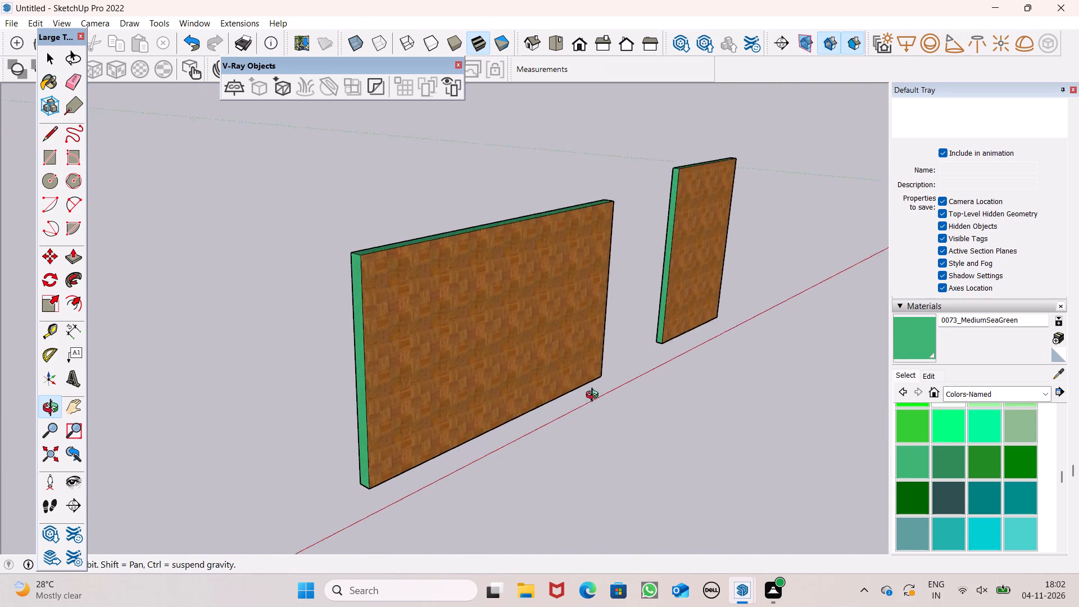
pyautogui.moveTo(595, 396); pyautogui.dragTo(204, 431, button='middle')
pyautogui.scroll(1, 204, 432)
pyautogui.moveTo(582, 429); pyautogui.dragTo(492, 253, button='middle')
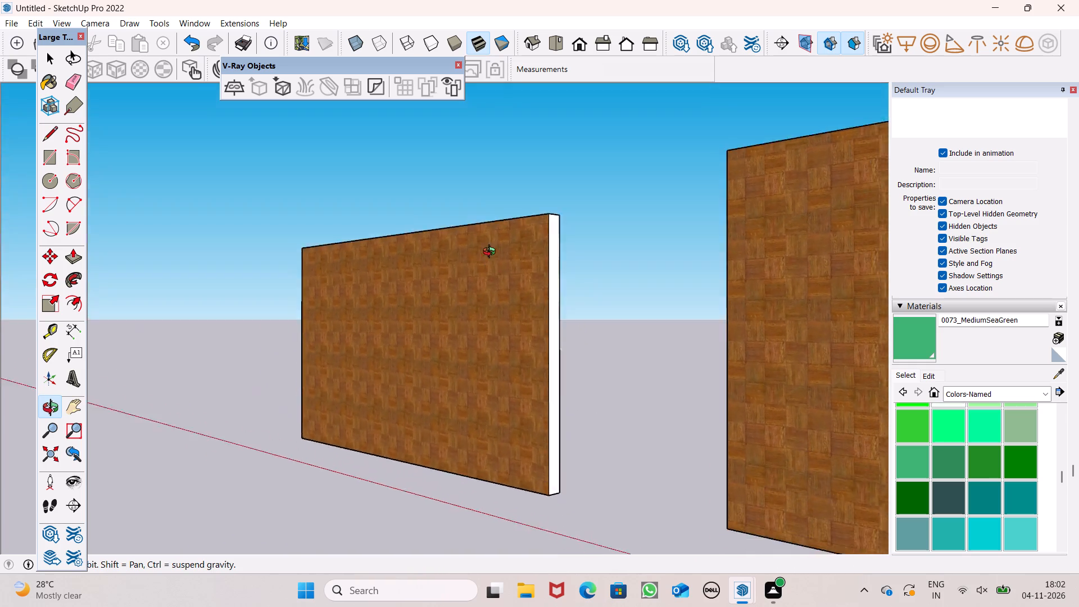
pyautogui.moveTo(492, 253); pyautogui.dragTo(472, 127, button='middle')
pyautogui.scroll(6, 556, 420)
pyautogui.click(547, 409)
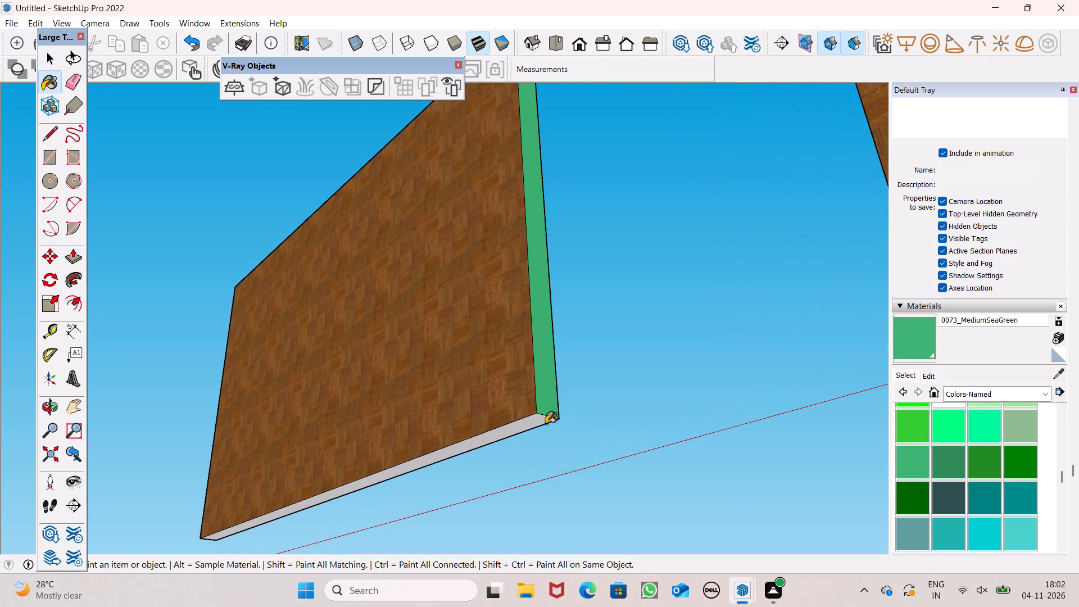
pyautogui.click(545, 425)
pyautogui.scroll(7, 520, 445)
pyautogui.click(529, 409)
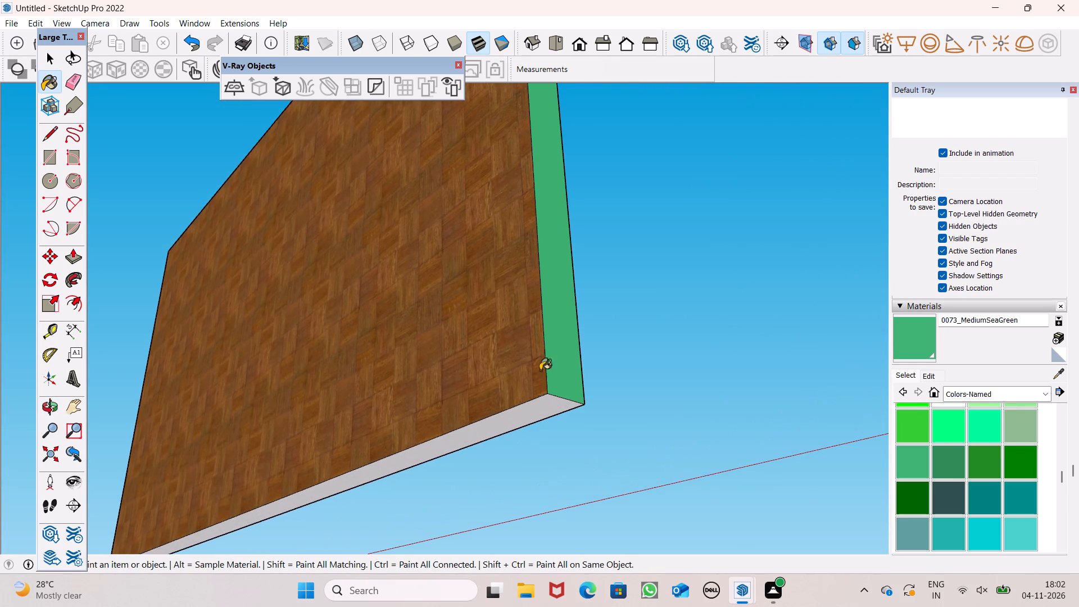
# Paint the small panel's bottom edge MediumSeaGreen.
pyautogui.scroll(-7, 559, 307)
pyautogui.moveTo(574, 324); pyautogui.dragTo(760, 348, button='middle')
pyautogui.scroll(-9, 619, 269)
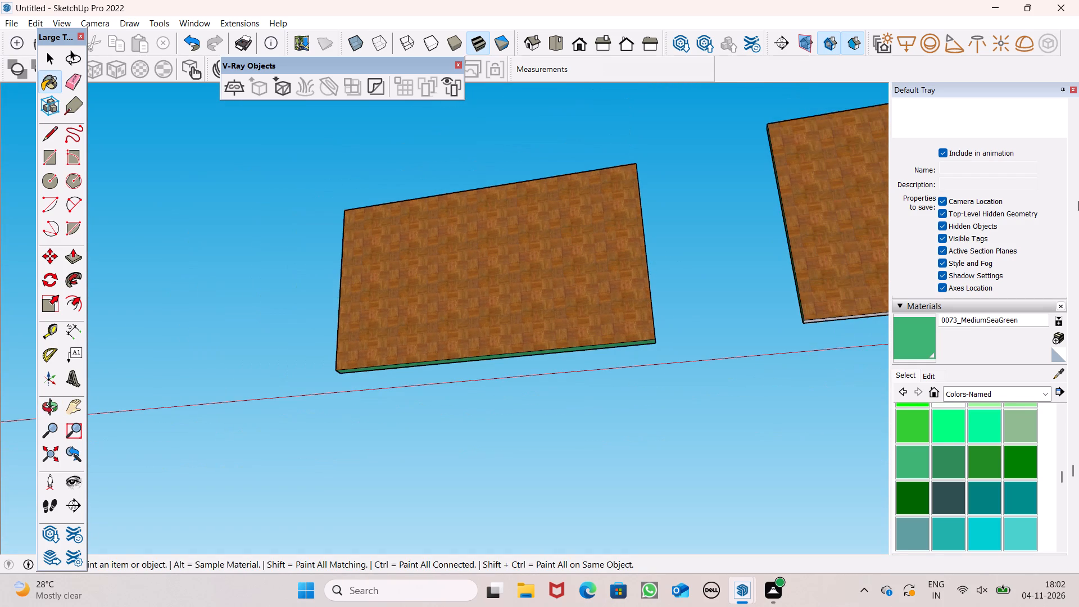
pyautogui.scroll(-9, 644, 186)
pyautogui.moveTo(820, 238); pyautogui.dragTo(491, 228, button='middle')
pyautogui.scroll(-5, 610, 251)
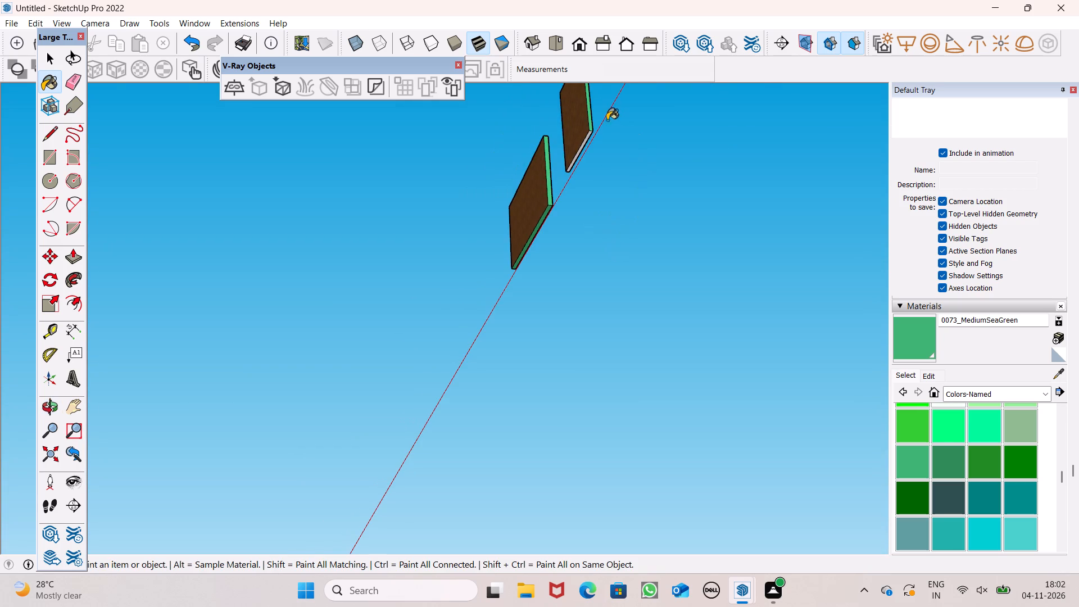
pyautogui.scroll(7, 599, 115)
pyautogui.scroll(15, 554, 146)
pyautogui.click(599, 165)
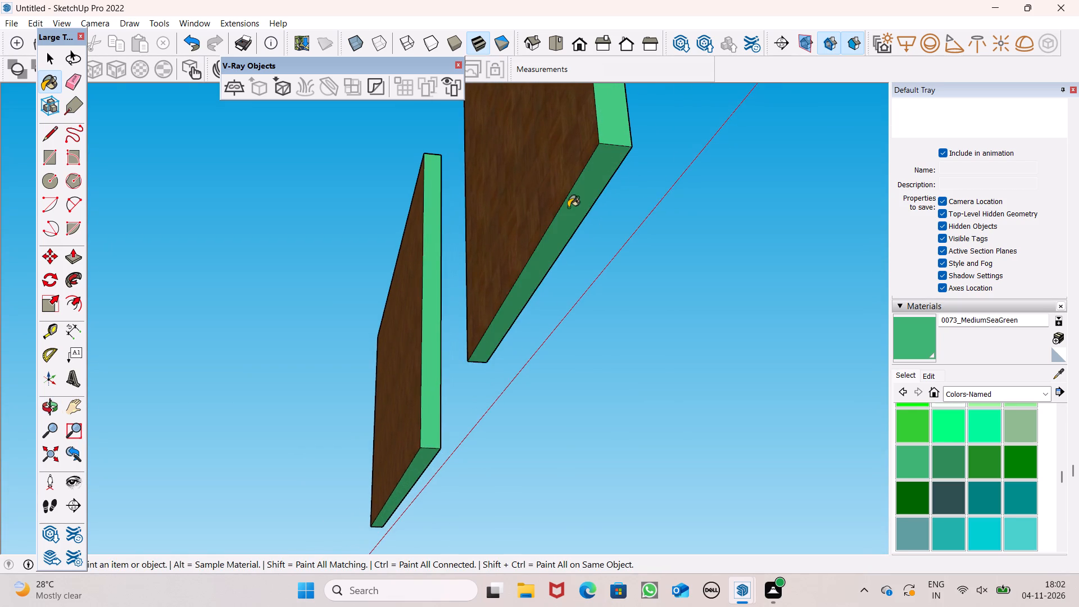
# Select all connected geometry of the wide double-leaf panel and make it a group.
pyautogui.moveTo(568, 207); pyautogui.dragTo(955, 105, button='middle')
pyautogui.moveTo(537, 193); pyautogui.dragTo(877, 349, button='middle')
pyautogui.scroll(1, 877, 349)
pyautogui.scroll(-2, 547, 193)
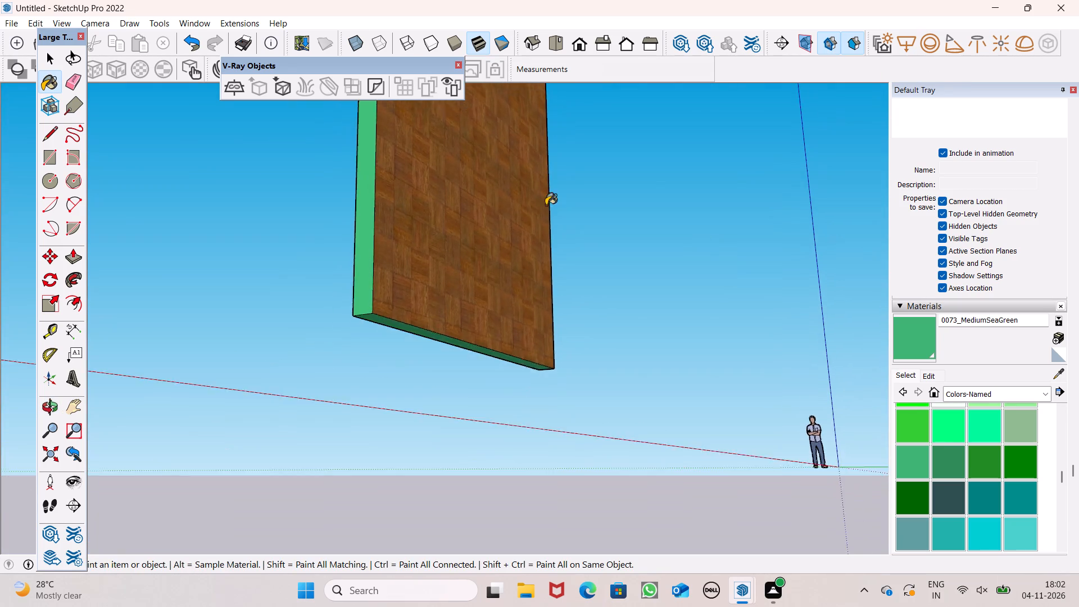
pyautogui.scroll(-7, 546, 205)
pyautogui.moveTo(475, 252); pyautogui.dragTo(483, 457, button='middle')
pyautogui.scroll(-12, 460, 364)
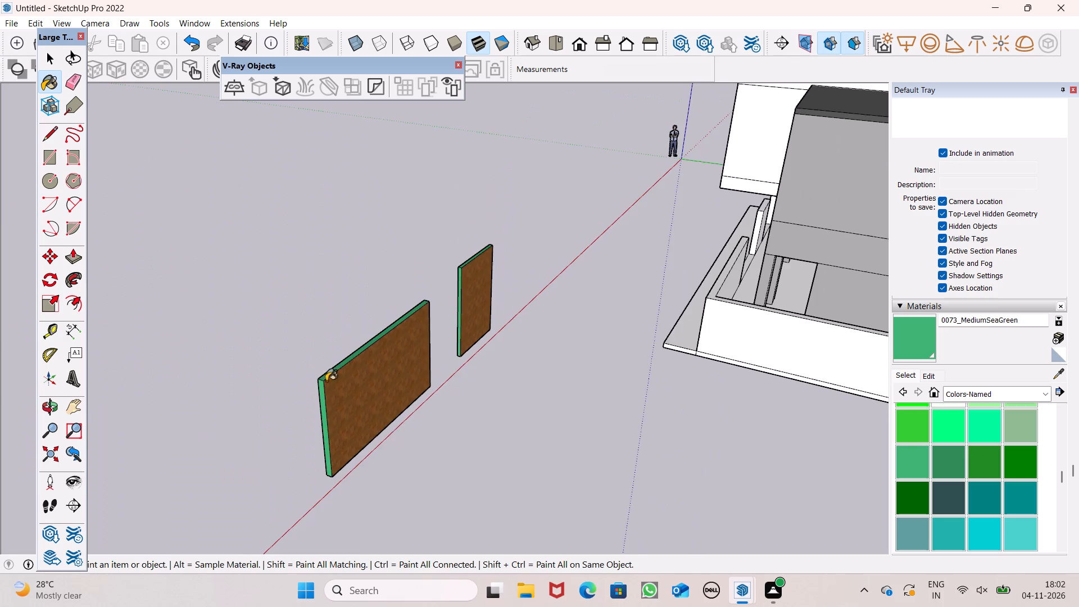
pyautogui.moveTo(326, 381); pyautogui.dragTo(866, 374, button='middle')
pyautogui.press('space')
pyautogui.scroll(6, 697, 293)
pyautogui.scroll(-2, 691, 293)
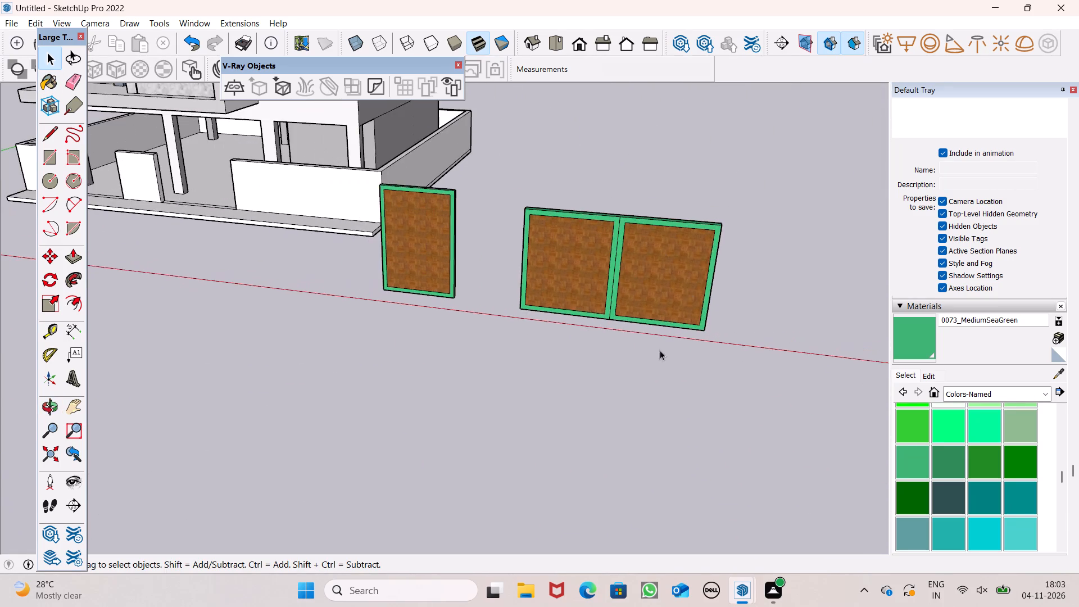
pyautogui.moveTo(652, 356); pyautogui.dragTo(688, 307, button='middle')
pyautogui.tripleClick(609, 233)
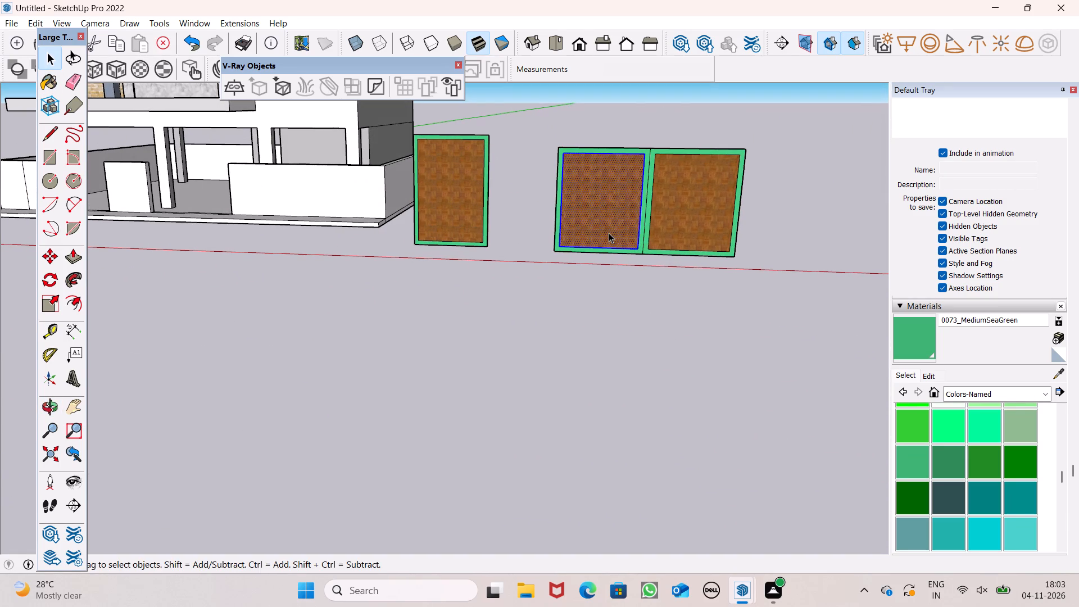
pyautogui.click(609, 233)
pyautogui.rightClick(609, 233)
pyautogui.click(685, 352)
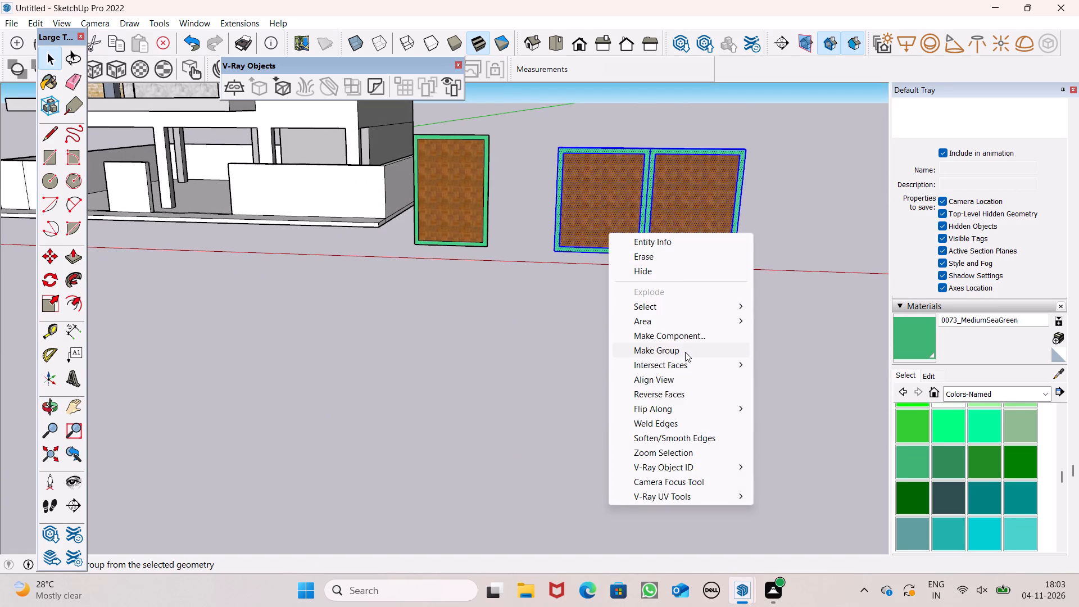
# Make the selected wide double-leaf panel a group.
pyautogui.click(672, 339)
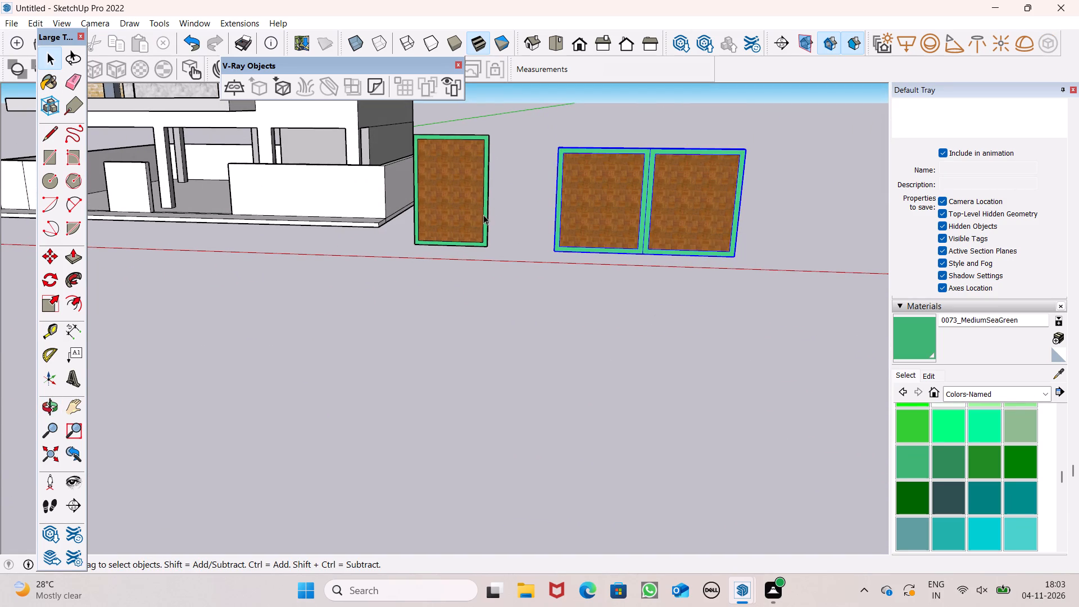
# Select all connected geometry of the small panel and make it a group.
pyautogui.click(447, 216)
pyautogui.doubleClick(447, 216)
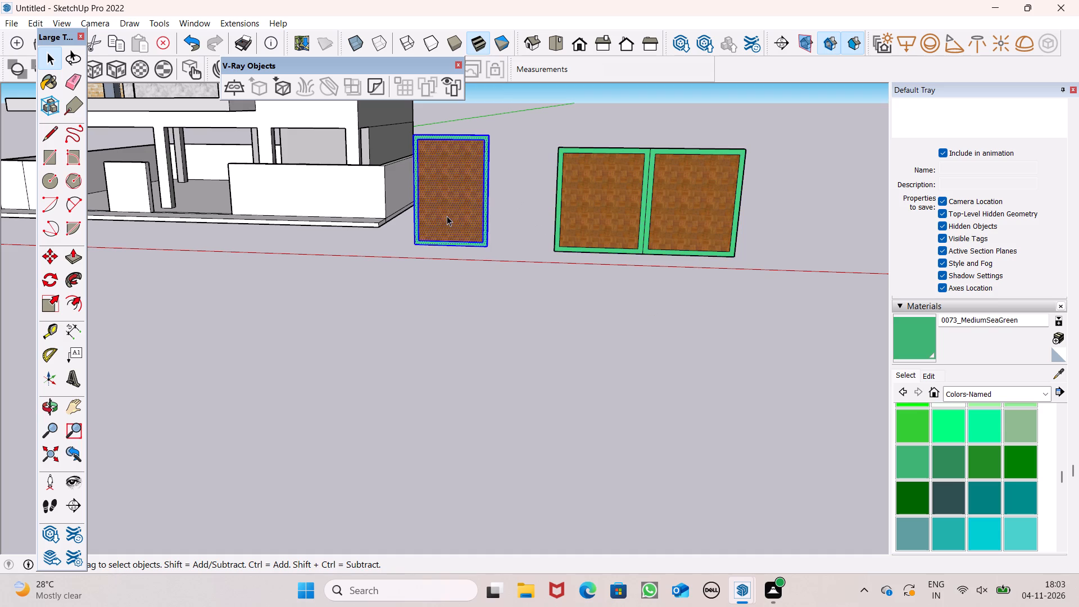
pyautogui.rightClick(447, 216)
pyautogui.click(507, 328)
pyautogui.scroll(-7, 688, 291)
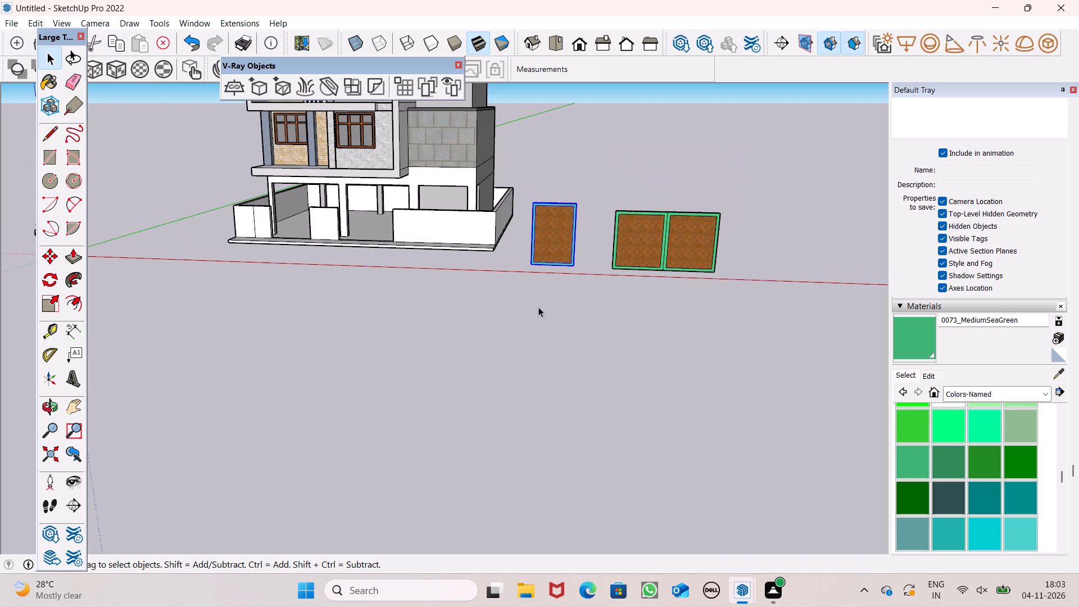
pyautogui.click(538, 306)
# Push the long front wall segment's end face at the wide gate opening inward about 3' 2" to shorten the wall.
pyautogui.scroll(-6, 794, 214)
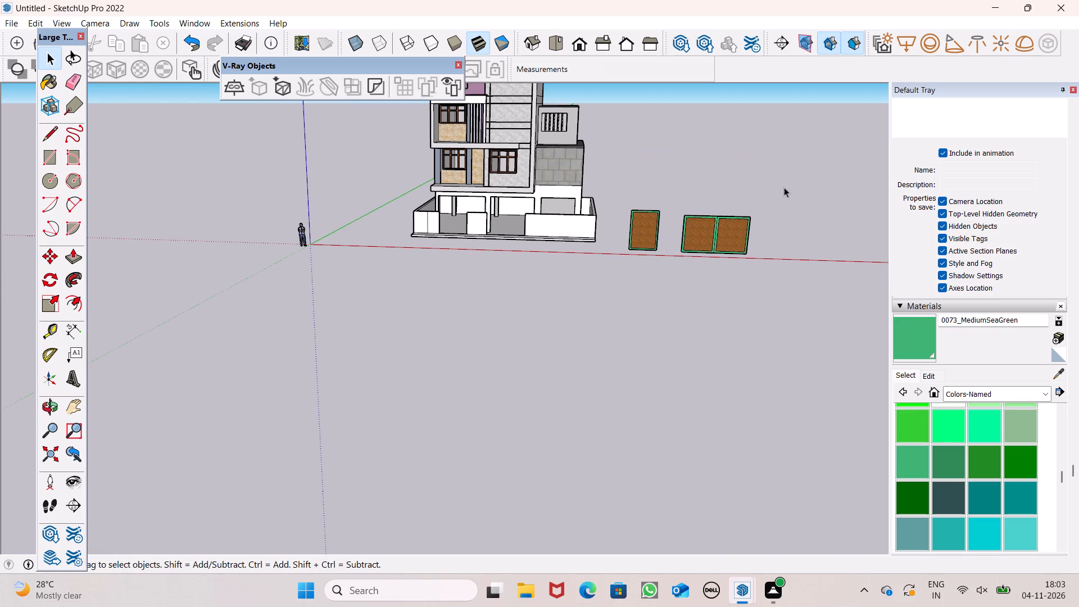
pyautogui.scroll(-6, 791, 187)
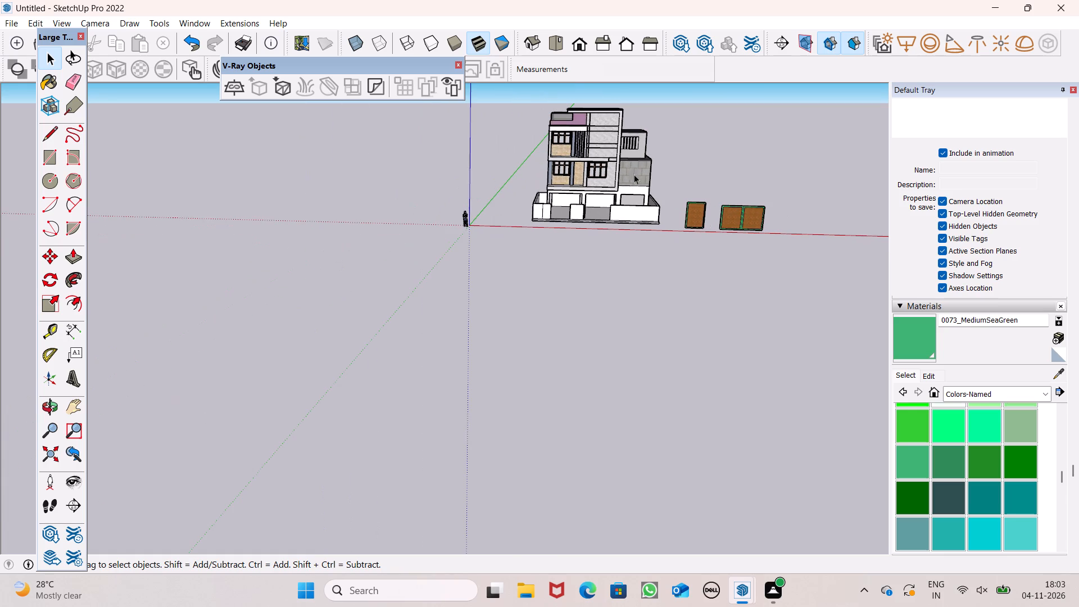
pyautogui.scroll(-1, 636, 176)
pyautogui.scroll(7, 646, 170)
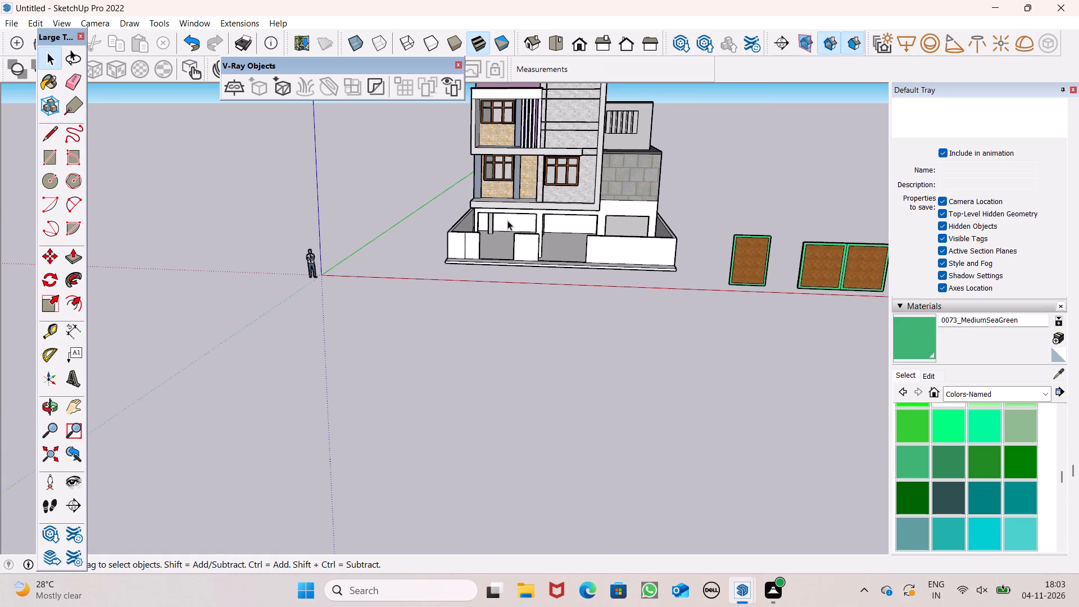
pyautogui.scroll(-1, 507, 216)
pyautogui.moveTo(516, 223); pyautogui.dragTo(537, 313, button='middle')
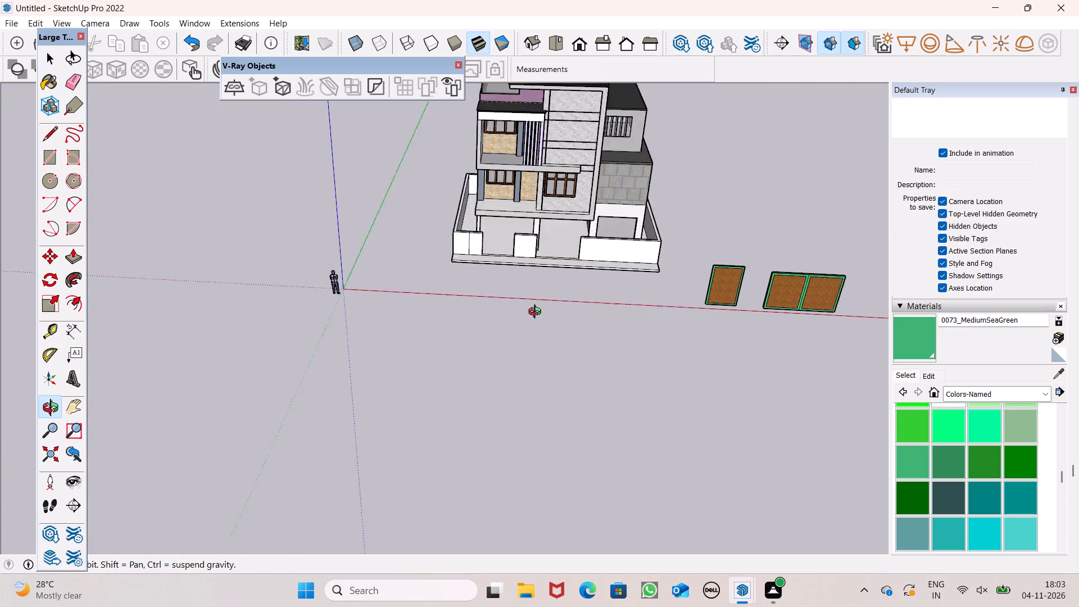
pyautogui.moveTo(537, 313); pyautogui.dragTo(644, 284, button='middle')
pyautogui.scroll(6, 601, 220)
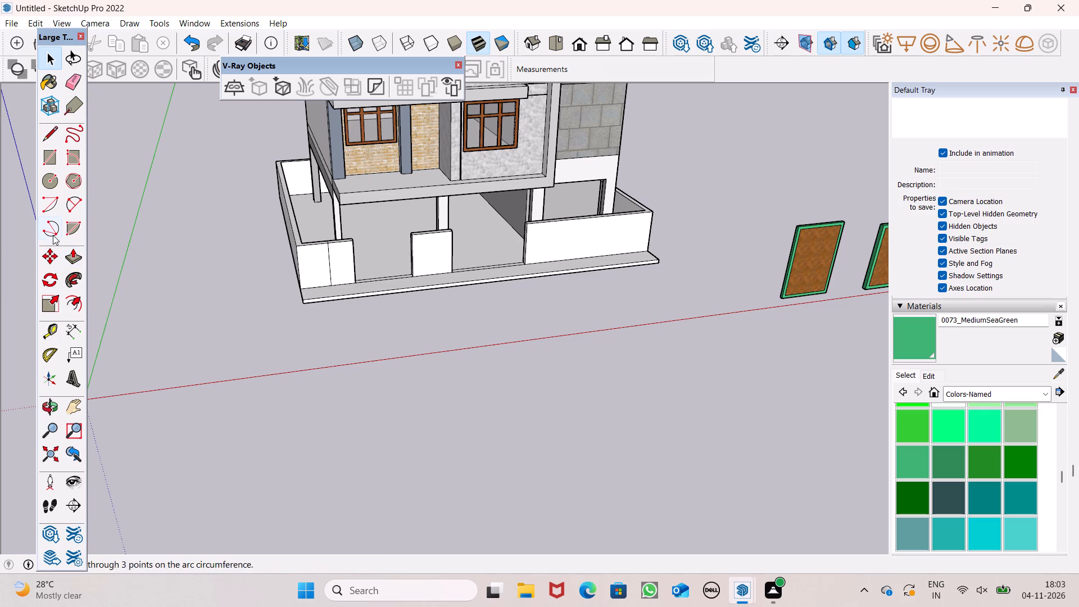
pyautogui.click(67, 249)
pyautogui.scroll(7, 478, 222)
pyautogui.moveTo(552, 262); pyautogui.dragTo(611, 291, button='middle')
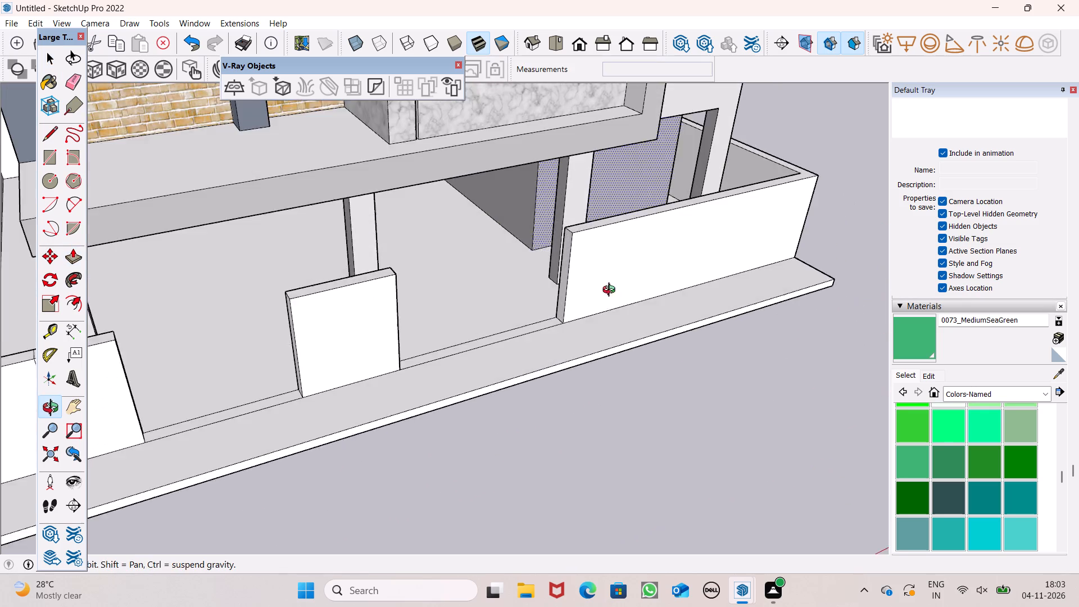
pyautogui.moveTo(611, 291); pyautogui.dragTo(613, 284, button='middle')
pyautogui.scroll(5, 573, 261)
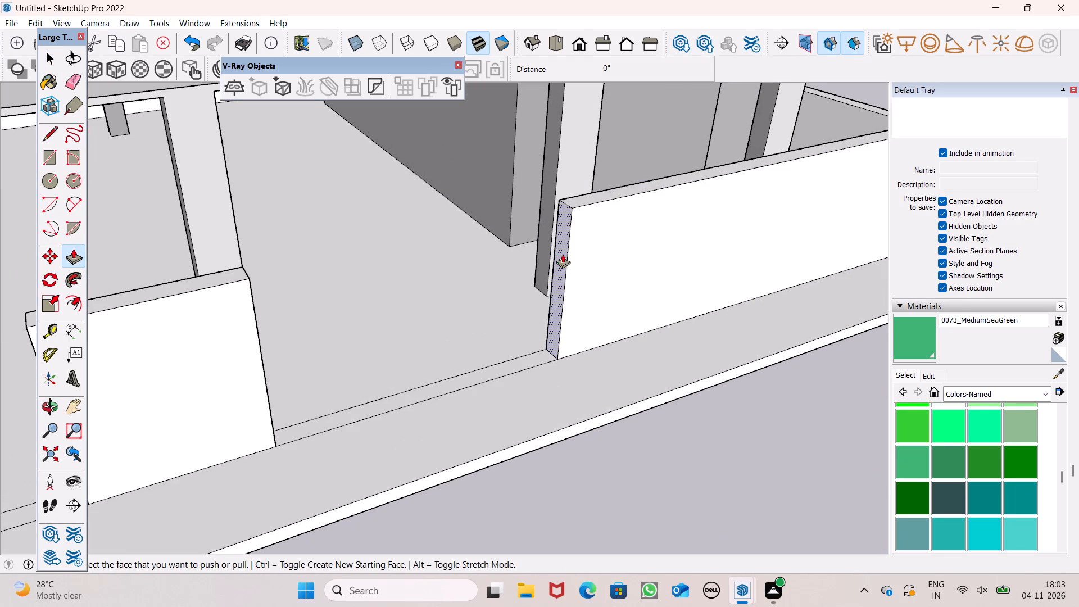
pyautogui.moveTo(565, 252); pyautogui.dragTo(601, 249)
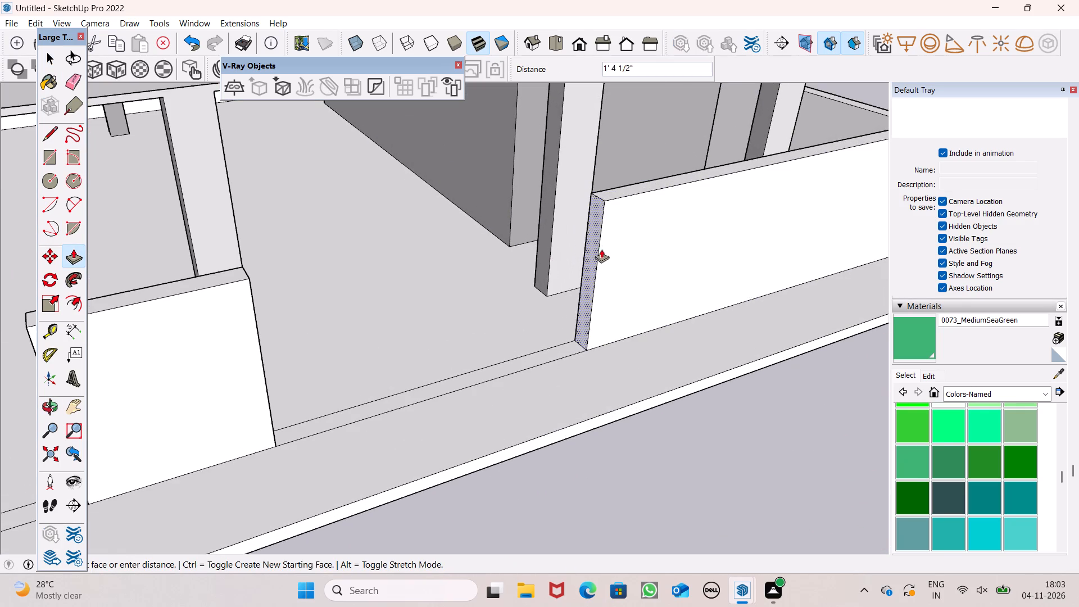
pyautogui.moveTo(601, 249); pyautogui.dragTo(641, 238)
# Shorten the middle front wall segment by pushing in its end face toward the wide gate opening.
pyautogui.scroll(-6, 600, 214)
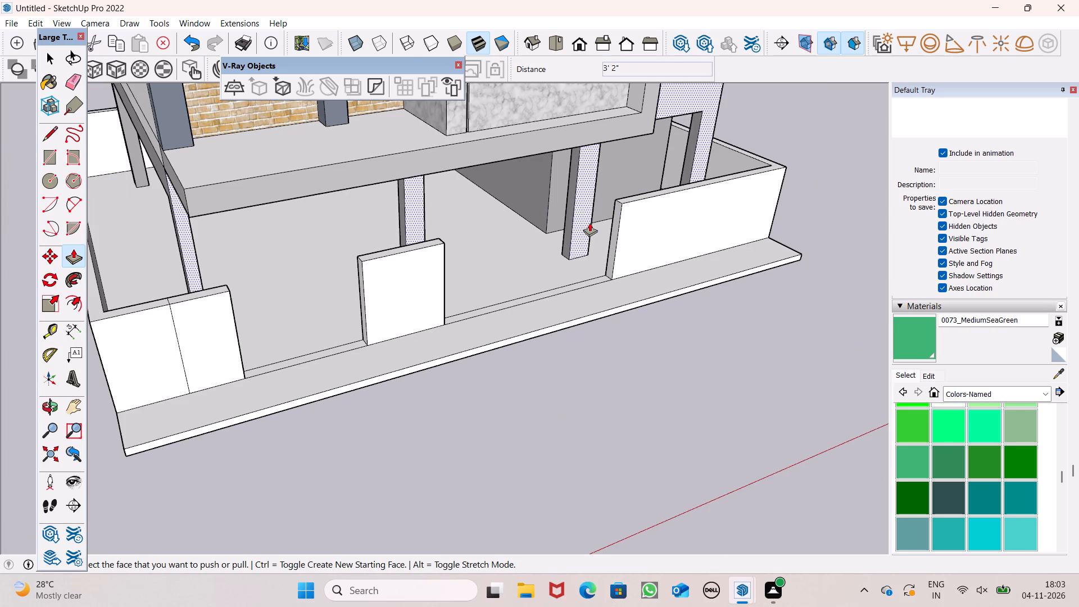
pyautogui.scroll(-3, 597, 200)
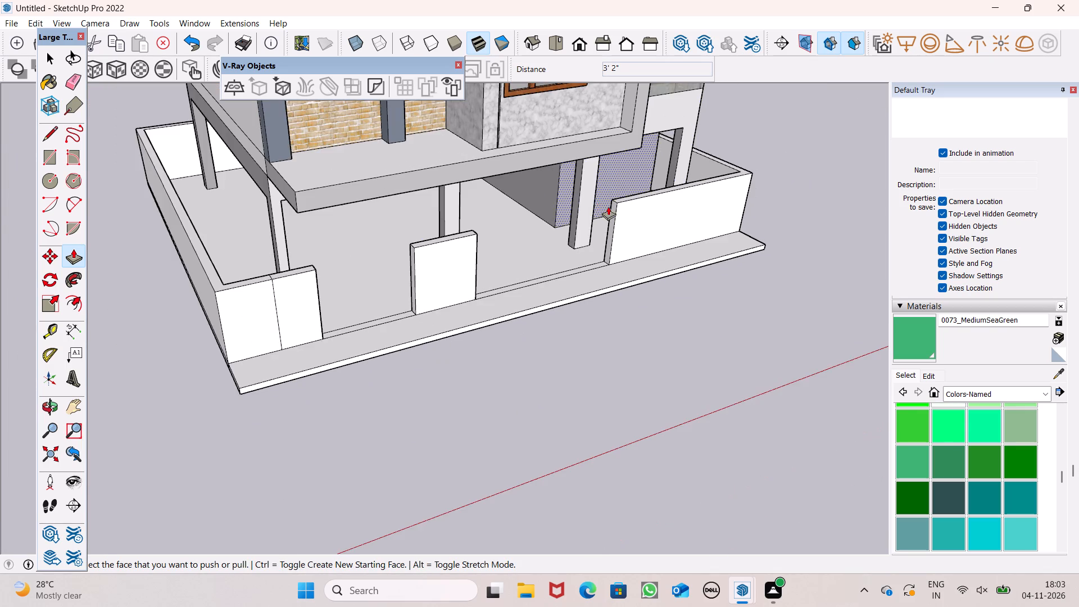
pyautogui.scroll(-2, 608, 206)
pyautogui.moveTo(666, 252); pyautogui.dragTo(625, 216, button='middle')
pyautogui.scroll(1, 625, 216)
pyautogui.scroll(-1, 612, 242)
pyautogui.moveTo(587, 253); pyautogui.dragTo(557, 264, button='middle')
pyautogui.scroll(1, 557, 263)
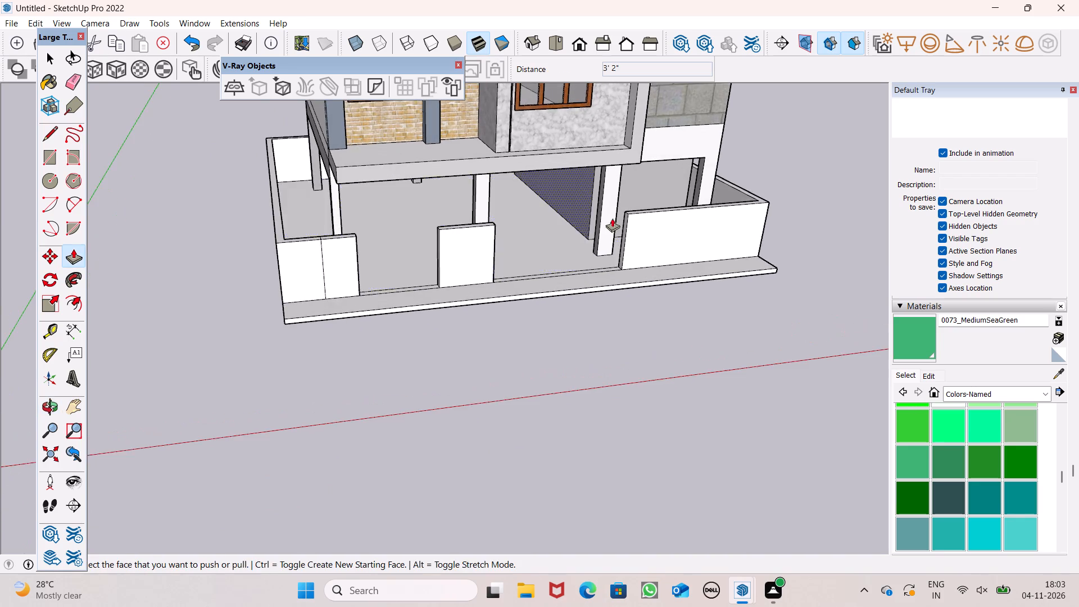
pyautogui.scroll(-3, 613, 219)
pyautogui.moveTo(666, 241); pyautogui.dragTo(531, 314, button='middle')
pyautogui.scroll(-5, 594, 248)
pyautogui.moveTo(463, 279); pyautogui.dragTo(393, 265, button='middle')
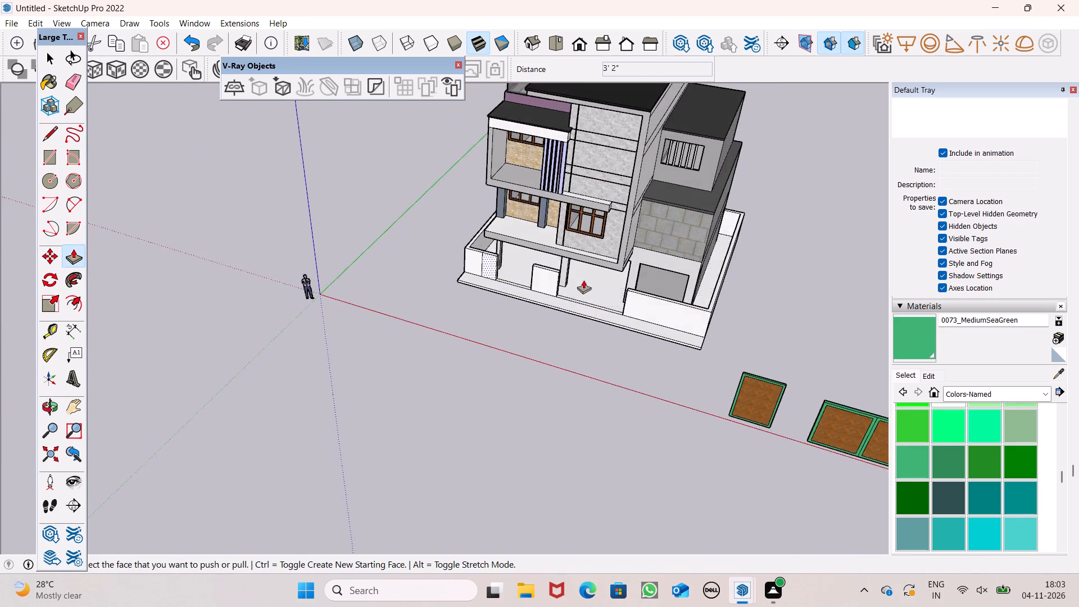
pyautogui.scroll(6, 583, 280)
pyautogui.scroll(8, 517, 268)
pyautogui.scroll(4, 579, 352)
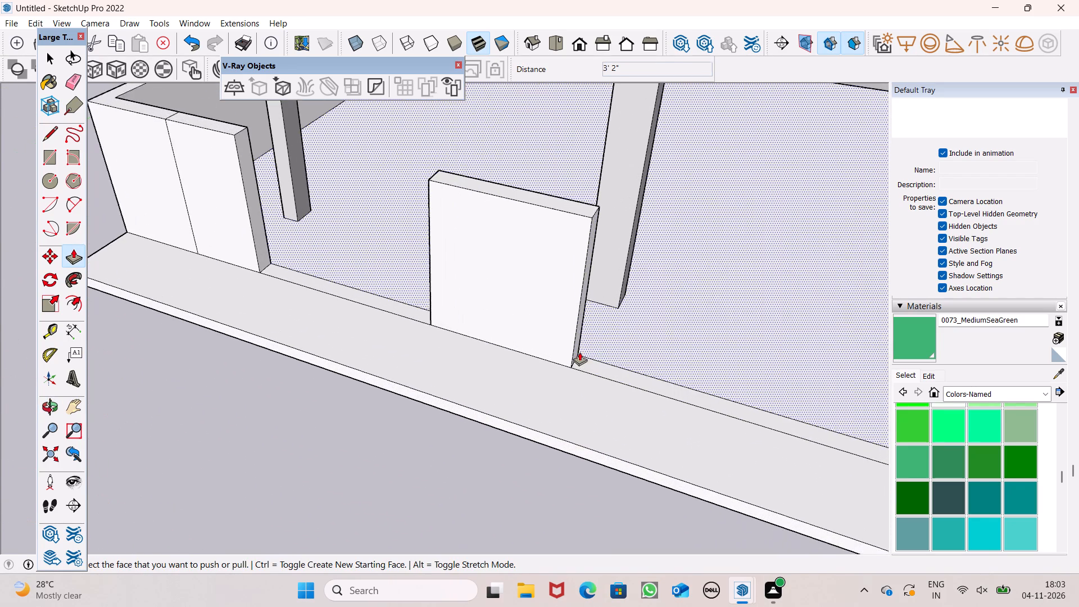
pyautogui.scroll(1, 579, 352)
pyautogui.moveTo(573, 351); pyautogui.dragTo(516, 323)
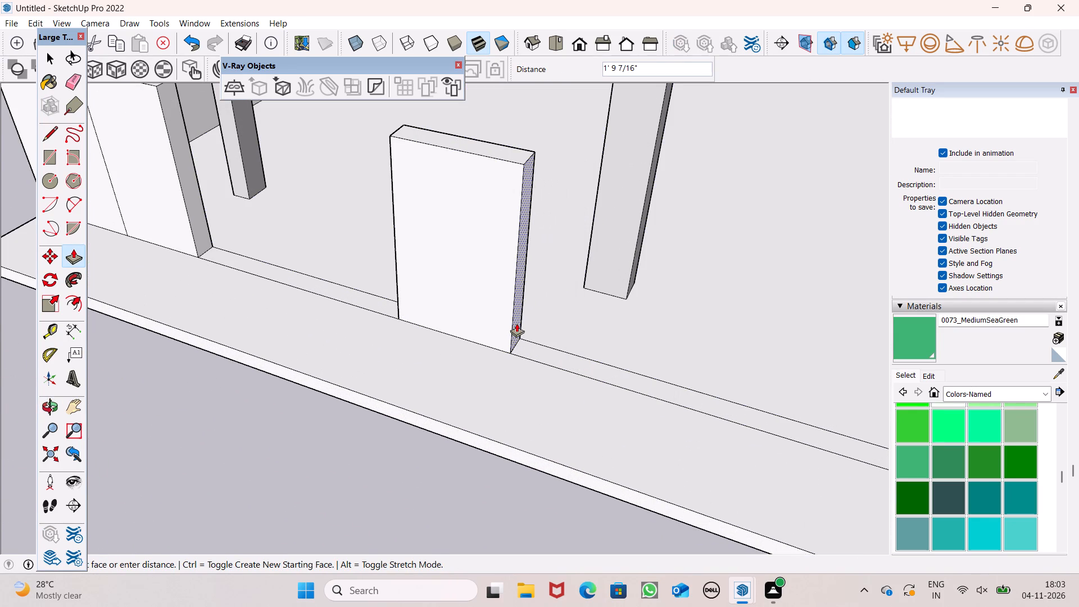
pyautogui.moveTo(516, 323); pyautogui.dragTo(497, 313)
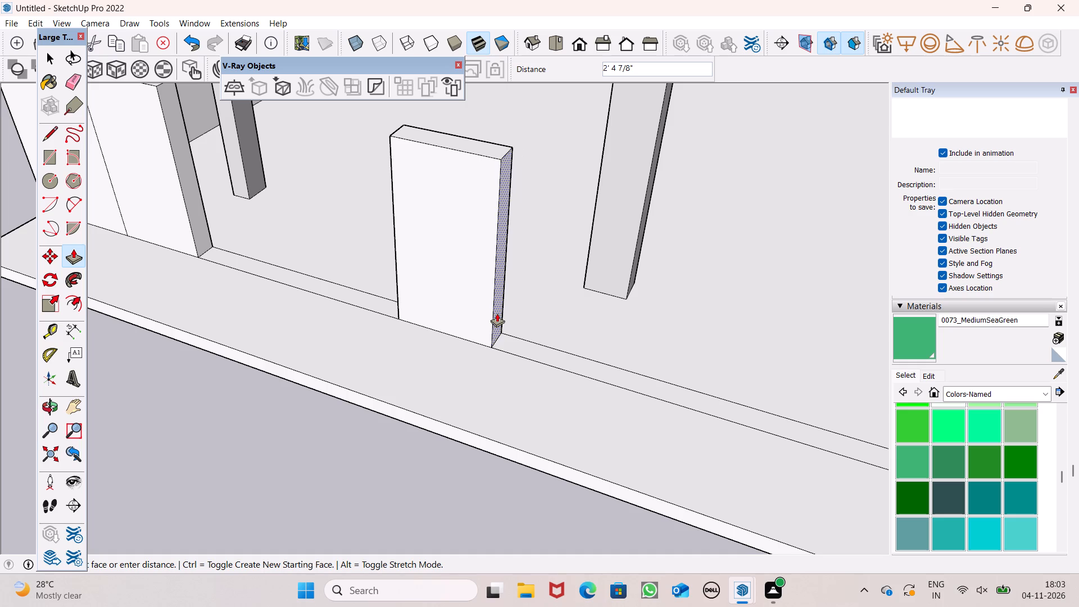
pyautogui.moveTo(497, 313); pyautogui.dragTo(487, 311)
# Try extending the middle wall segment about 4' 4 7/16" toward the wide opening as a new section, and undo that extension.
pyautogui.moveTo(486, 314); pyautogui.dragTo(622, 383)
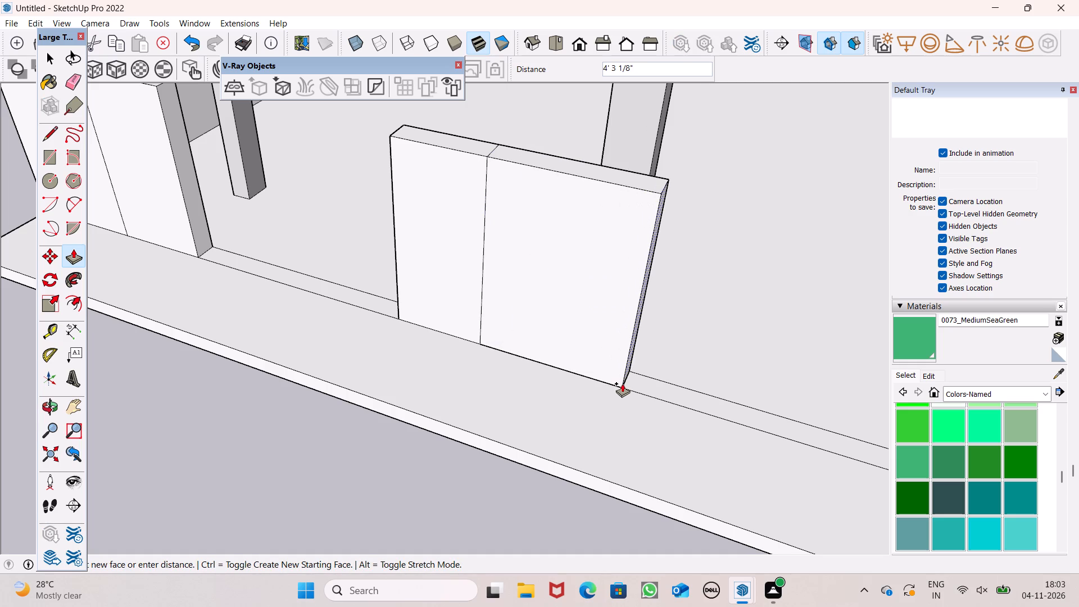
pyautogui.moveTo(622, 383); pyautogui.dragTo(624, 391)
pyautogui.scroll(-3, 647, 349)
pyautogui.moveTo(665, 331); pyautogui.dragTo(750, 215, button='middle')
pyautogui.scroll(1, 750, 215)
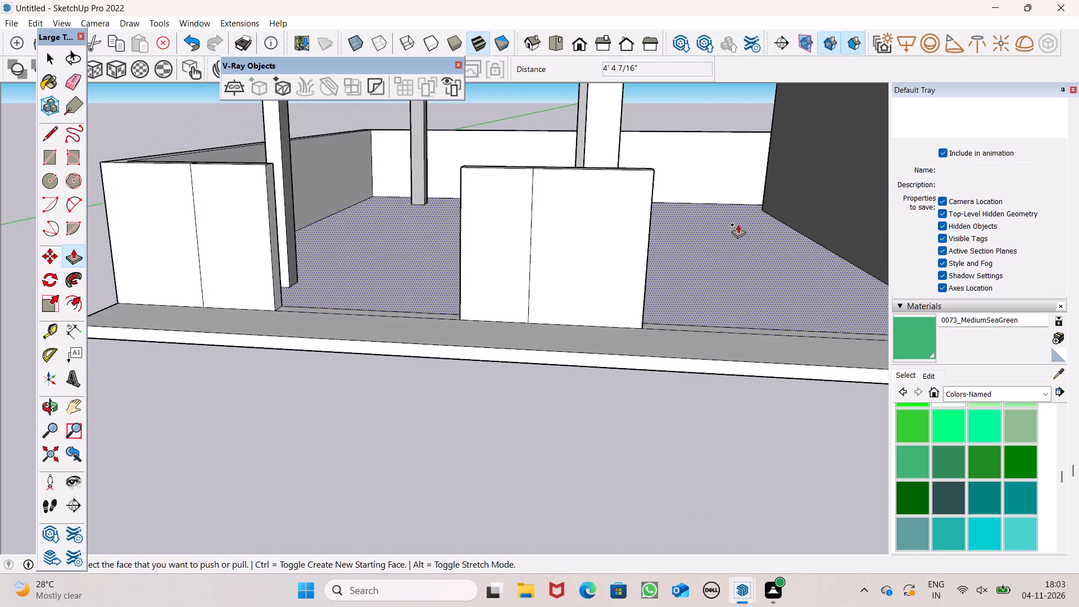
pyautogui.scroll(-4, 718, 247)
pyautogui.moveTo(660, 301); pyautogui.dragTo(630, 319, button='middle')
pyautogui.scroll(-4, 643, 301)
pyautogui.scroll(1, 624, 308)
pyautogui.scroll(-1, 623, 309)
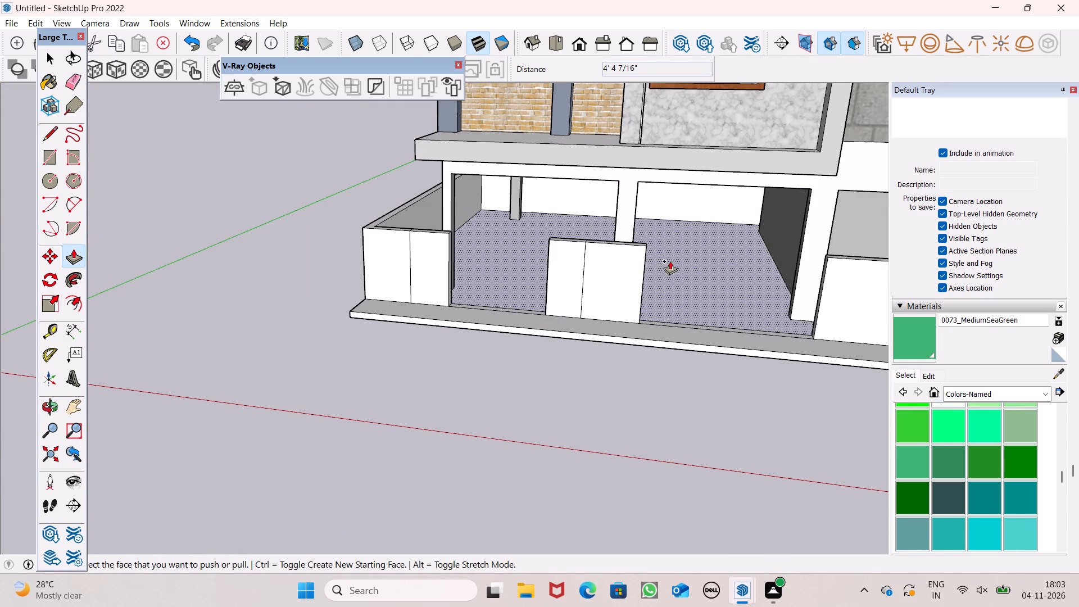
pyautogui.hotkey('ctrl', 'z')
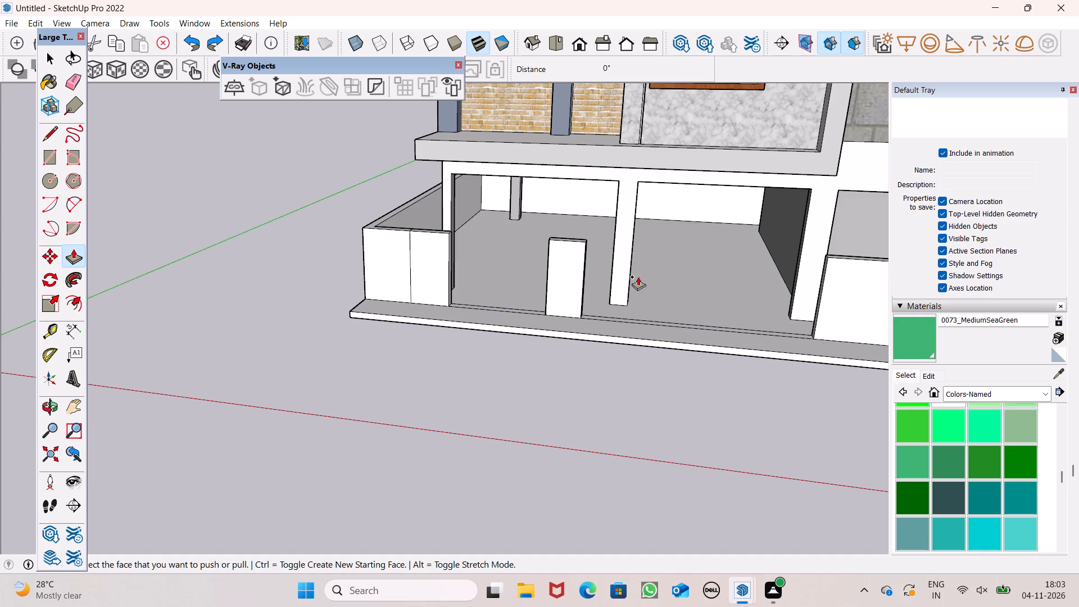
# Extend the middle wall segment toward the wide gate opening again as a separate new section with Push/Pull.
pyautogui.moveTo(588, 323); pyautogui.dragTo(466, 365, button='middle')
pyautogui.scroll(7, 540, 359)
pyautogui.moveTo(523, 334); pyautogui.dragTo(531, 343)
pyautogui.moveTo(533, 342); pyautogui.dragTo(559, 360)
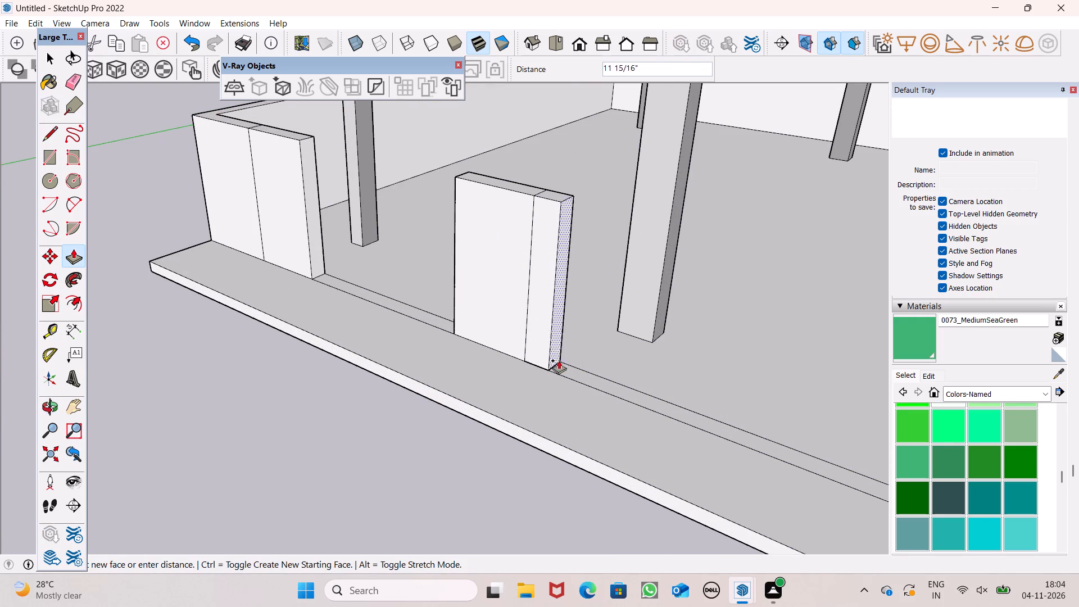
pyautogui.moveTo(559, 360); pyautogui.dragTo(626, 413)
pyautogui.scroll(-3, 616, 330)
pyautogui.moveTo(522, 396); pyautogui.dragTo(702, 348, button='middle')
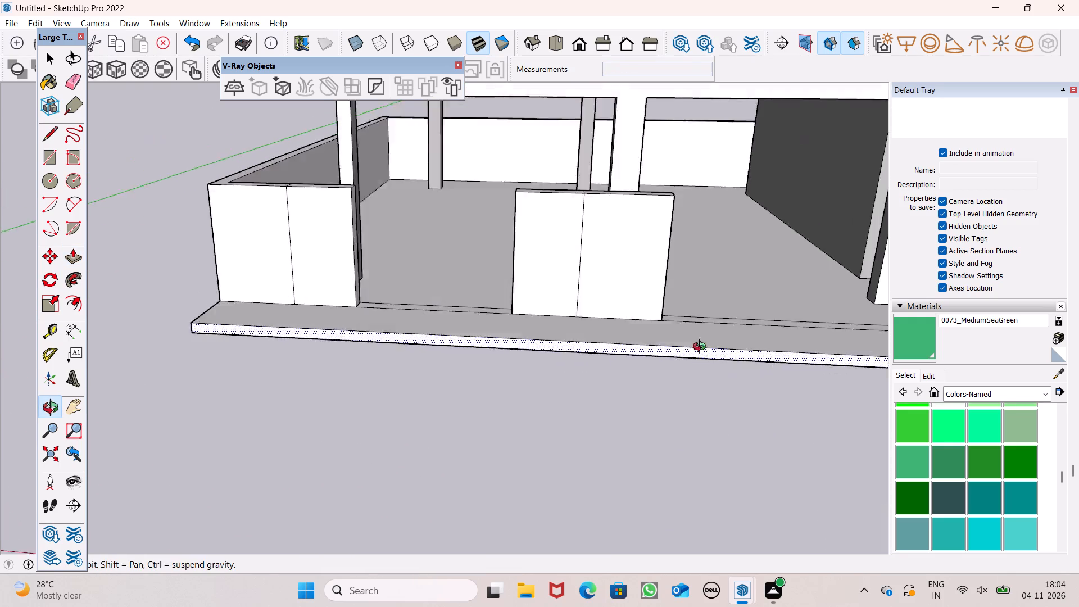
pyautogui.moveTo(702, 348); pyautogui.dragTo(721, 336, button='middle')
pyautogui.press('space')
# Draw a narrow vertical rectangle 6' tall on the middle wall segment's original section, from its top edge to its base.
pyautogui.scroll(-2, 630, 395)
pyautogui.scroll(6, 591, 260)
pyautogui.scroll(3, 555, 214)
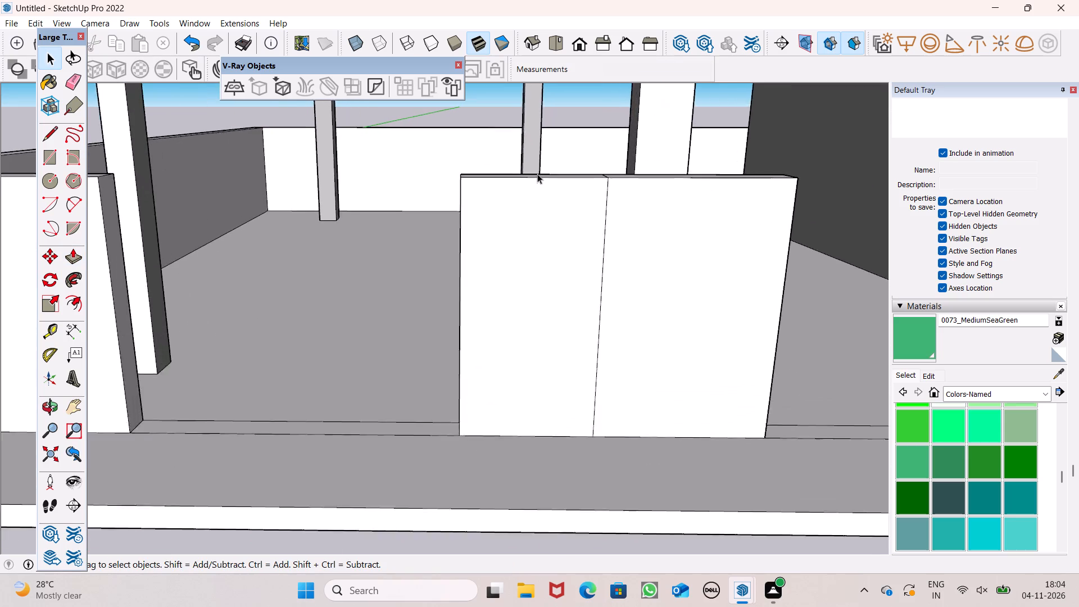
pyautogui.scroll(5, 537, 174)
pyautogui.scroll(-7, 491, 188)
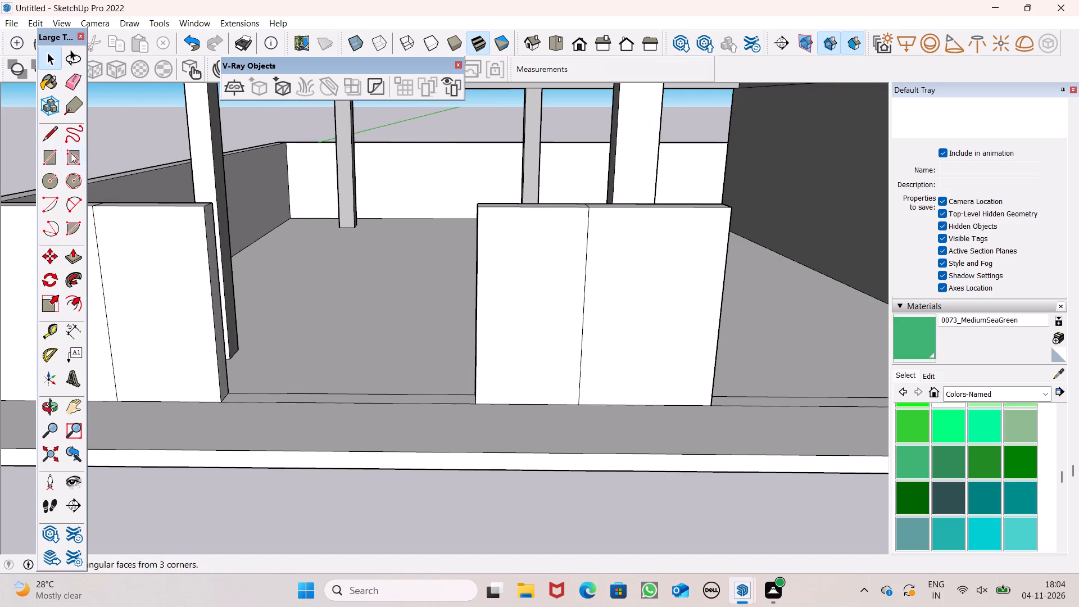
pyautogui.click(46, 153)
pyautogui.scroll(2, 366, 214)
pyautogui.scroll(-2, 416, 211)
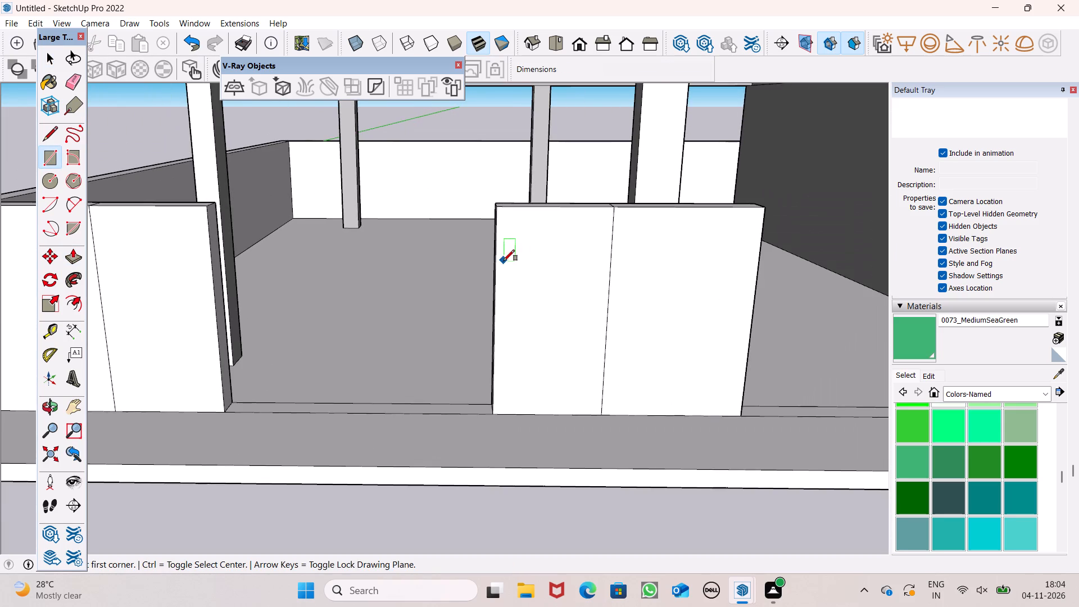
pyautogui.scroll(7, 520, 271)
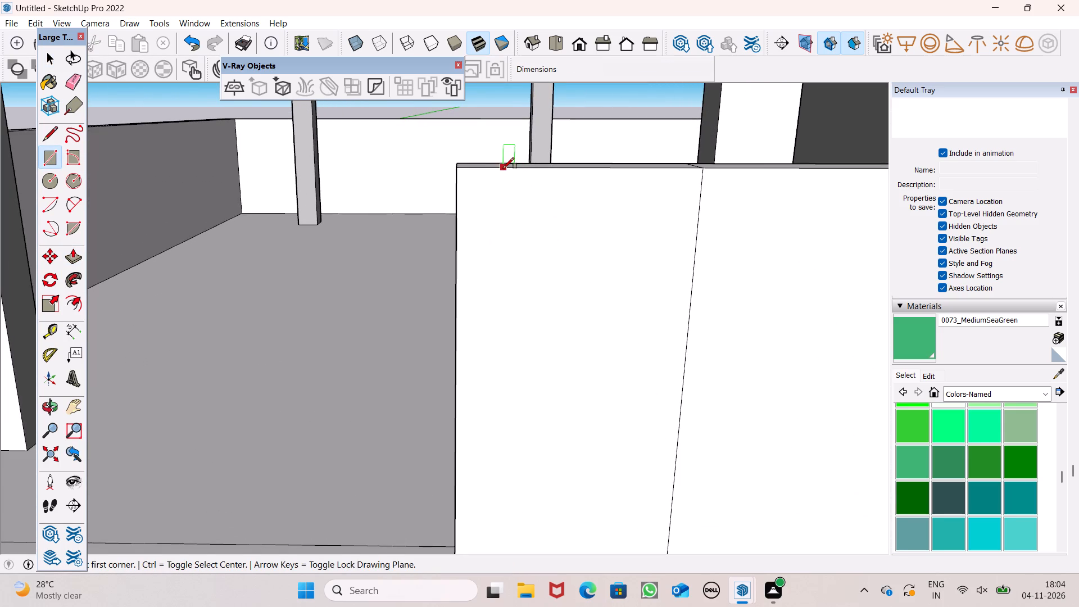
pyautogui.moveTo(503, 167); pyautogui.dragTo(524, 176)
pyautogui.scroll(-6, 565, 333)
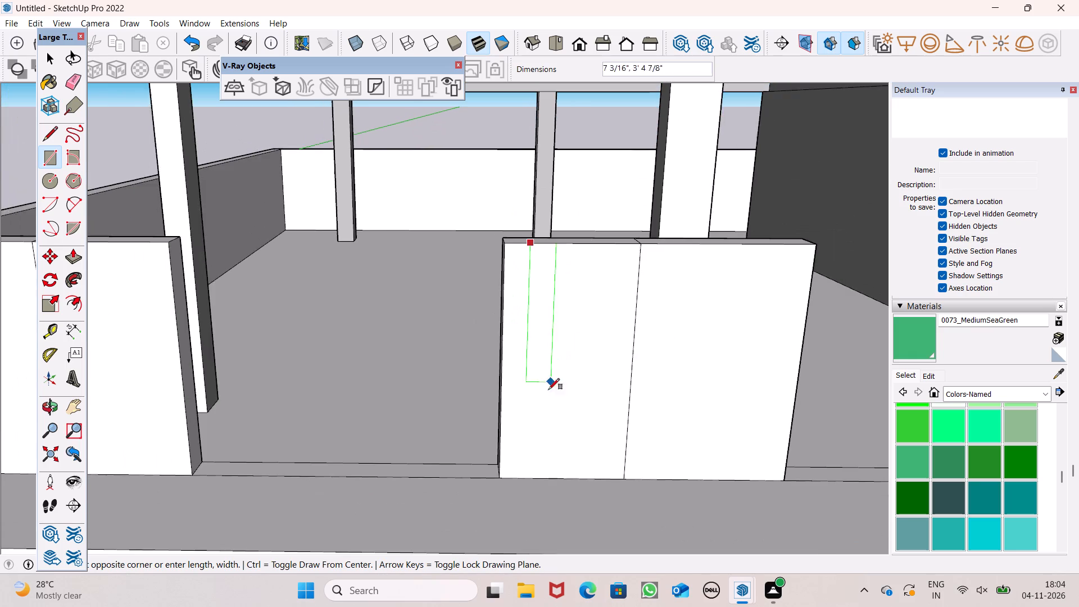
pyautogui.scroll(8, 534, 456)
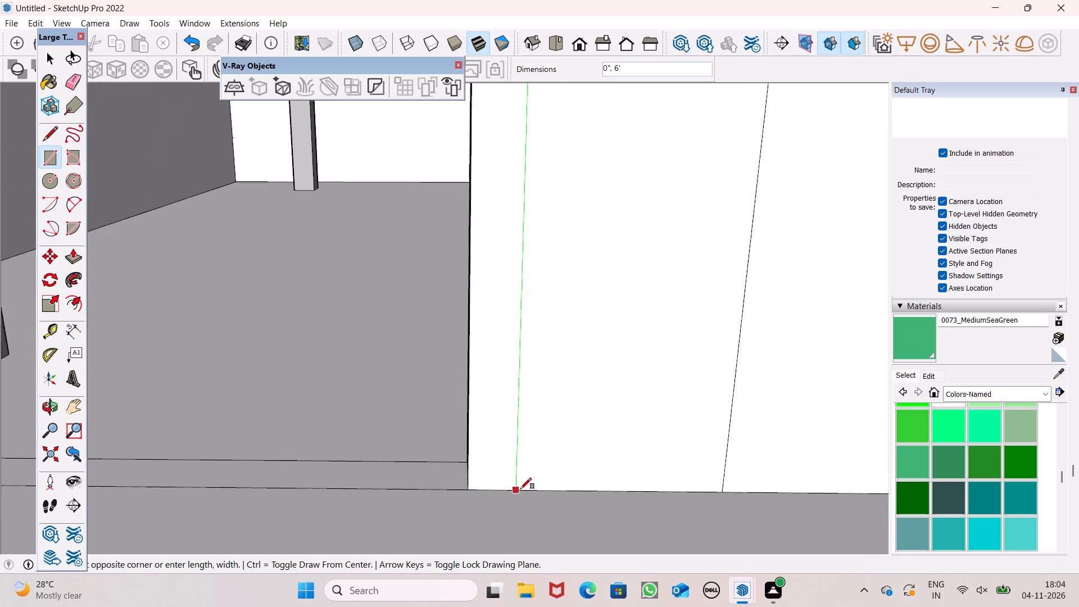
pyautogui.scroll(3, 520, 489)
pyautogui.click(525, 490)
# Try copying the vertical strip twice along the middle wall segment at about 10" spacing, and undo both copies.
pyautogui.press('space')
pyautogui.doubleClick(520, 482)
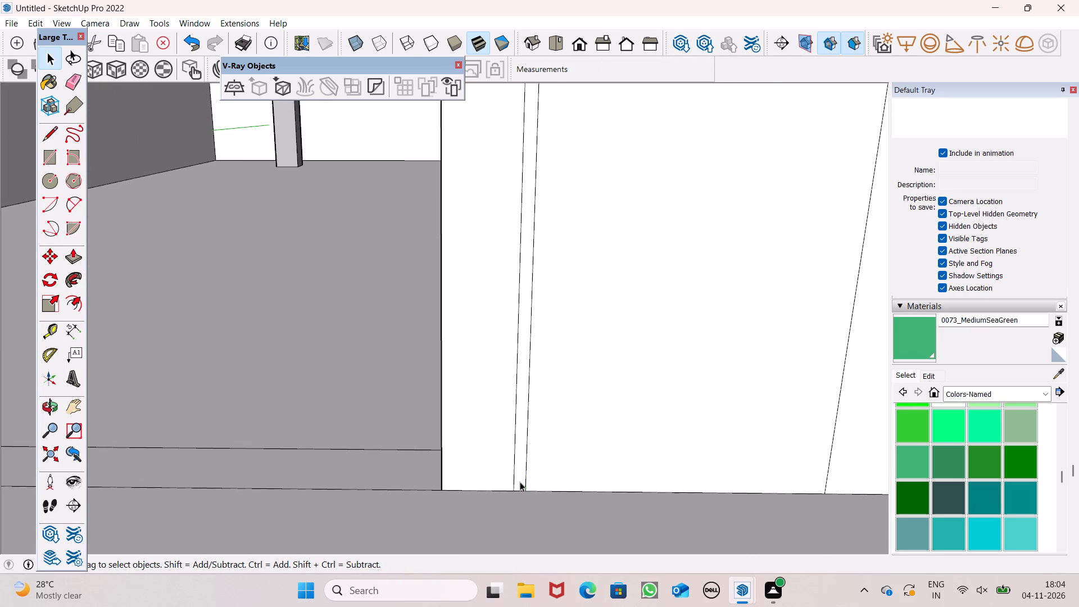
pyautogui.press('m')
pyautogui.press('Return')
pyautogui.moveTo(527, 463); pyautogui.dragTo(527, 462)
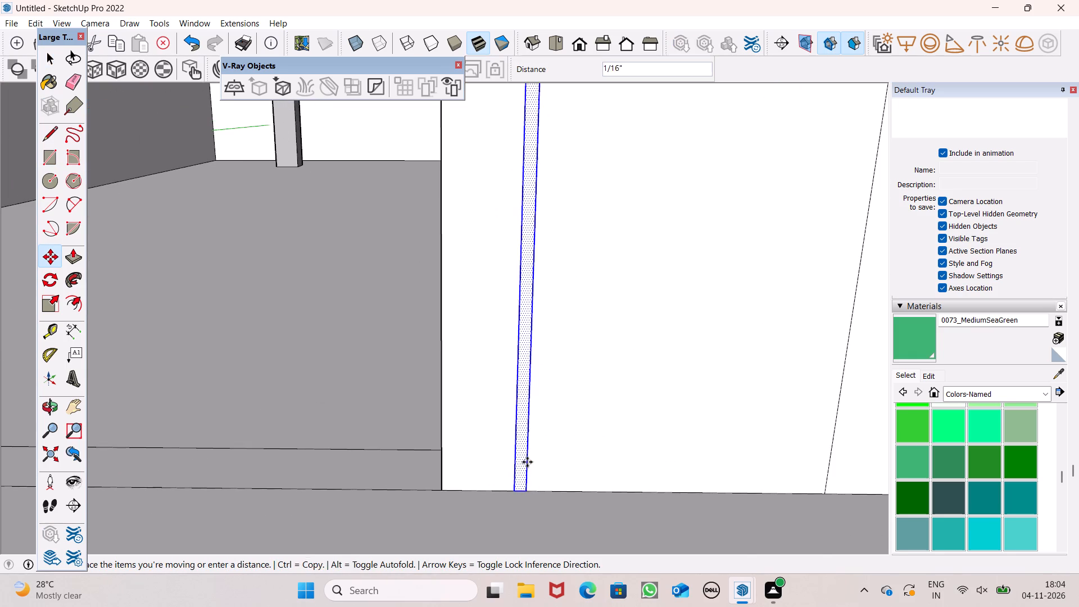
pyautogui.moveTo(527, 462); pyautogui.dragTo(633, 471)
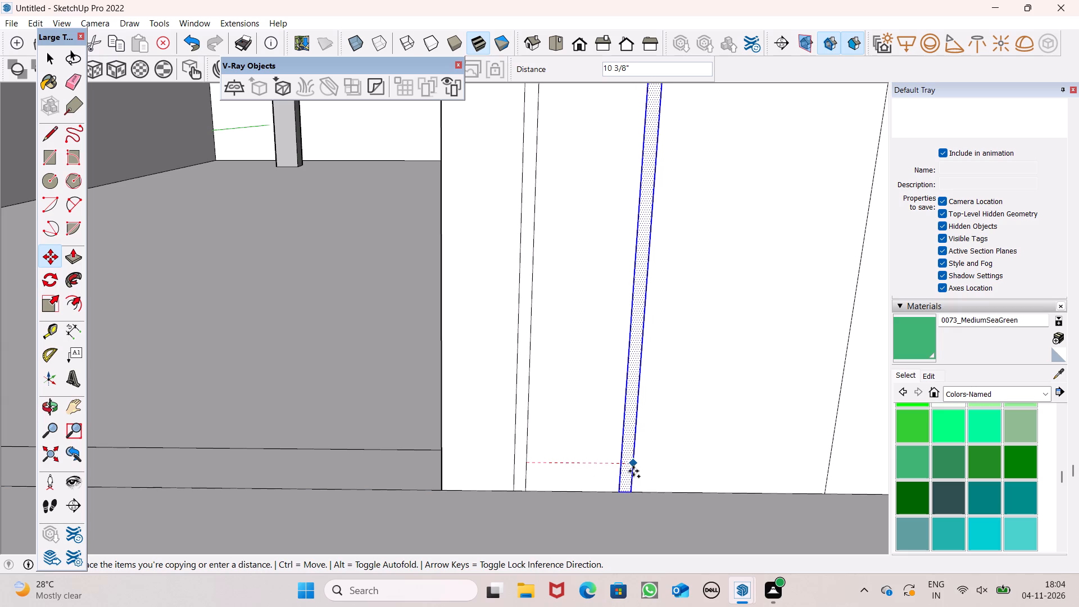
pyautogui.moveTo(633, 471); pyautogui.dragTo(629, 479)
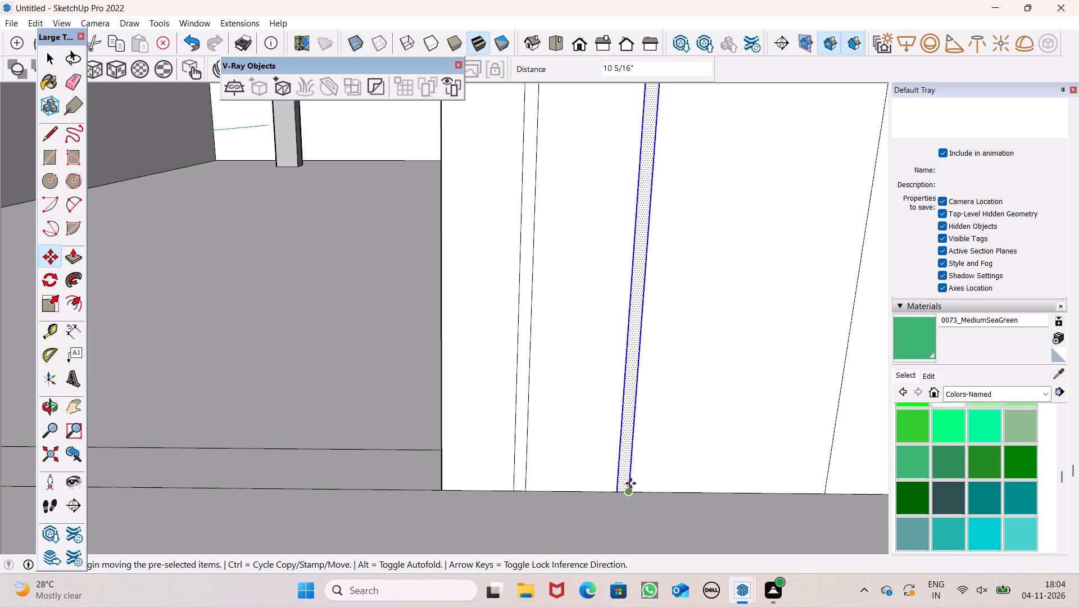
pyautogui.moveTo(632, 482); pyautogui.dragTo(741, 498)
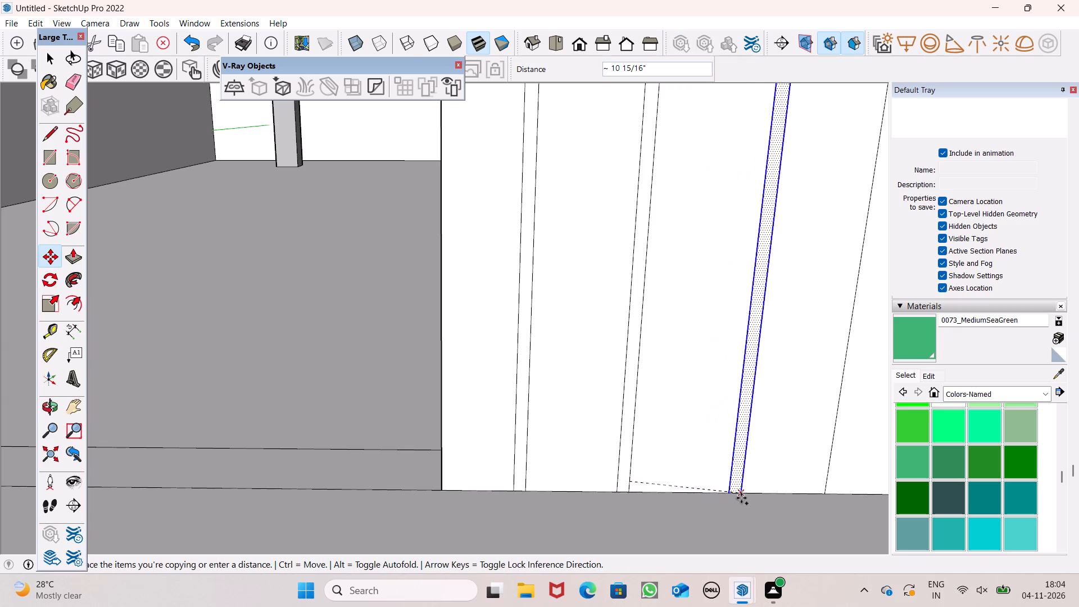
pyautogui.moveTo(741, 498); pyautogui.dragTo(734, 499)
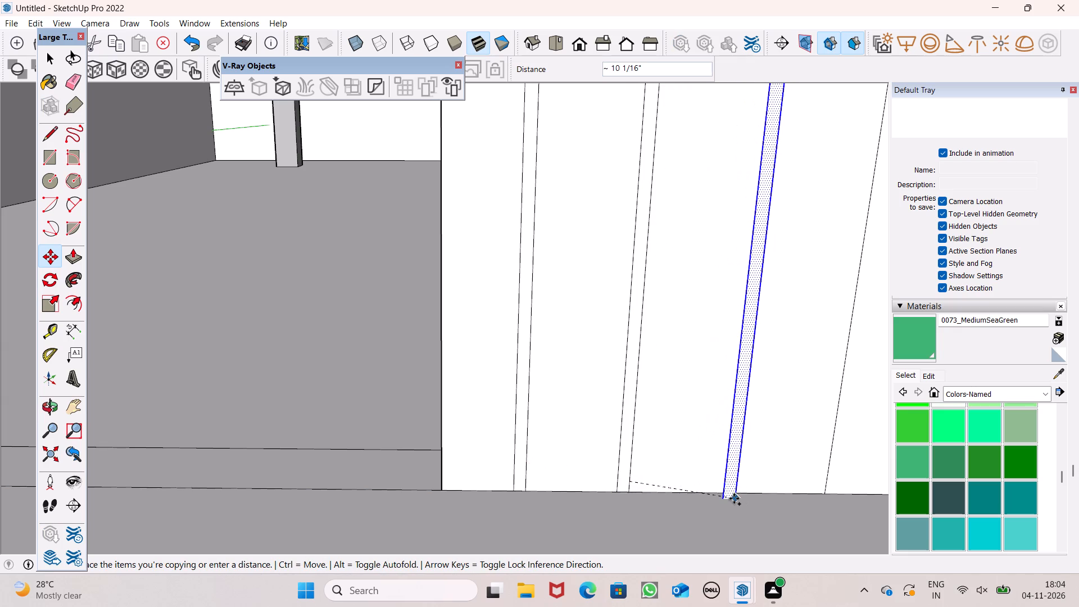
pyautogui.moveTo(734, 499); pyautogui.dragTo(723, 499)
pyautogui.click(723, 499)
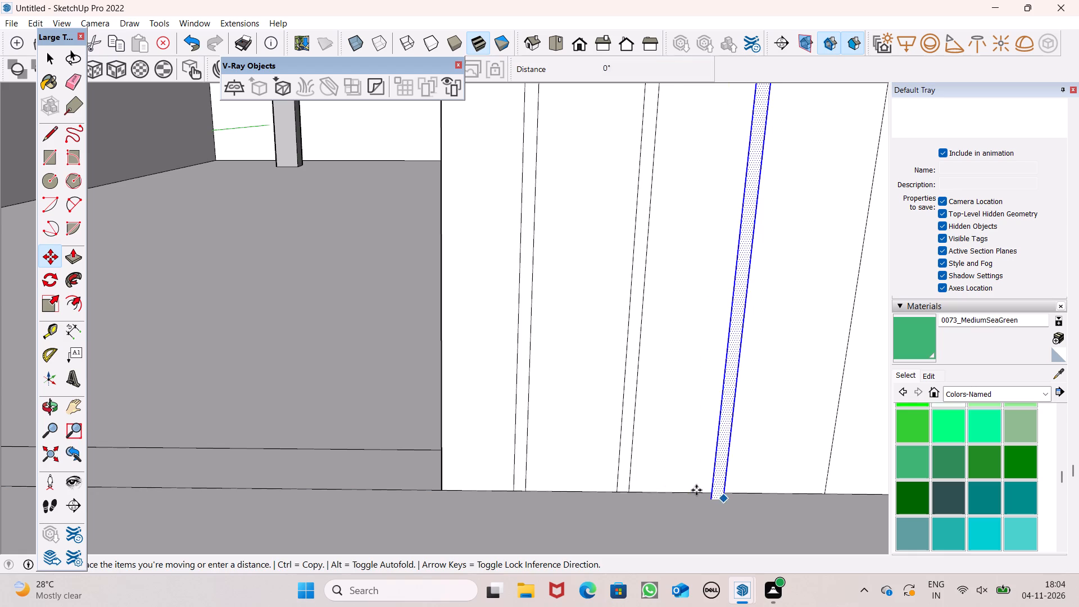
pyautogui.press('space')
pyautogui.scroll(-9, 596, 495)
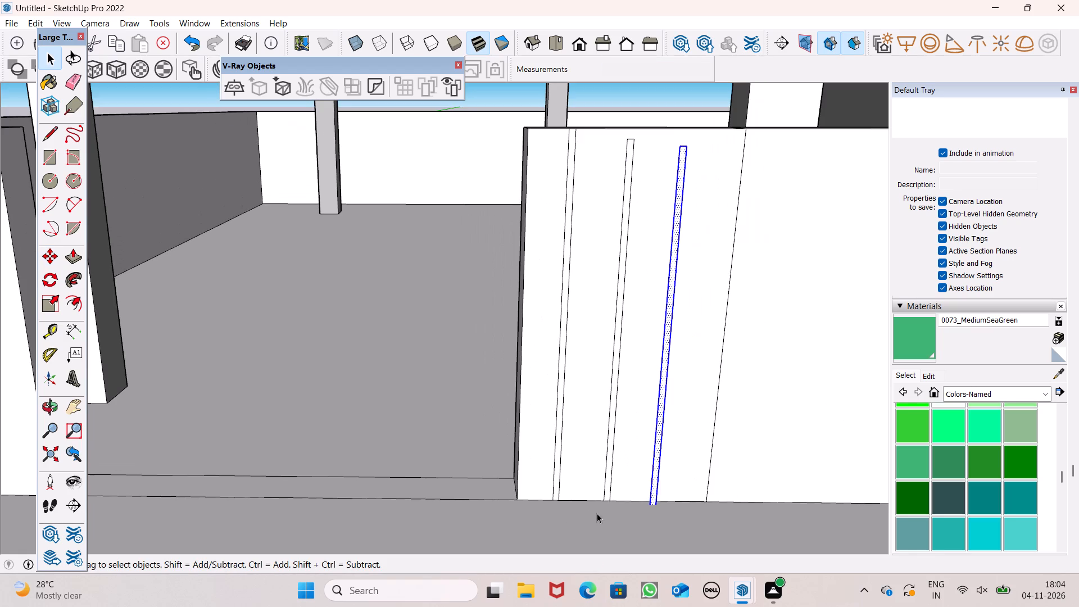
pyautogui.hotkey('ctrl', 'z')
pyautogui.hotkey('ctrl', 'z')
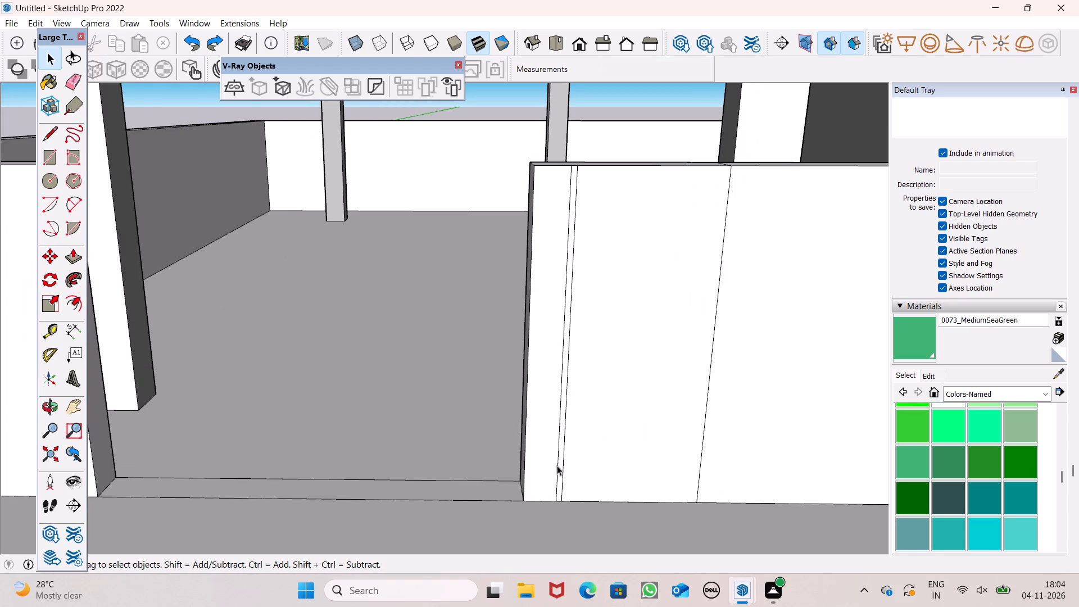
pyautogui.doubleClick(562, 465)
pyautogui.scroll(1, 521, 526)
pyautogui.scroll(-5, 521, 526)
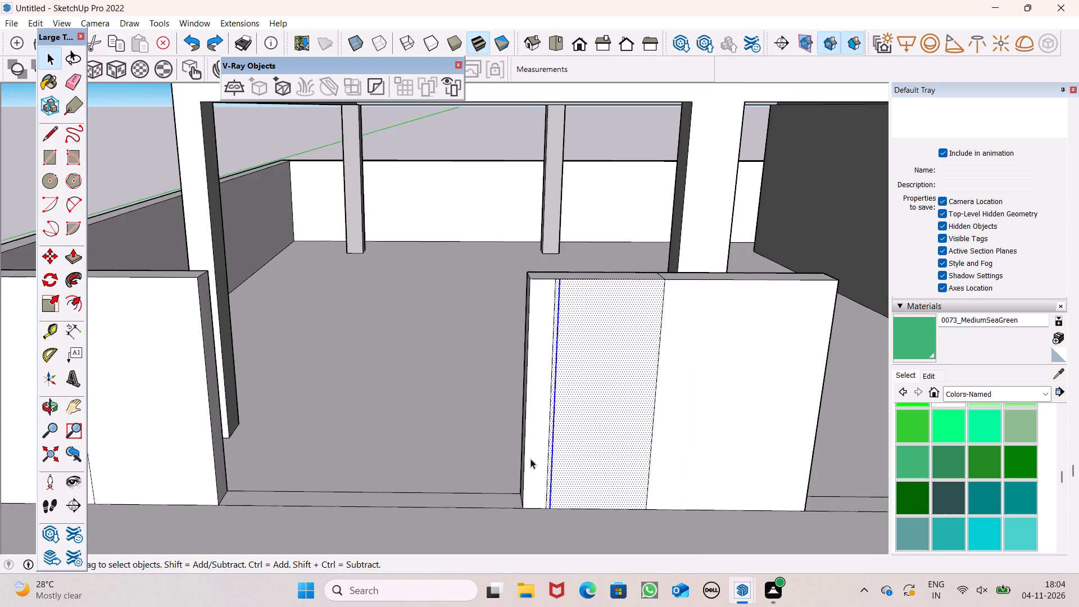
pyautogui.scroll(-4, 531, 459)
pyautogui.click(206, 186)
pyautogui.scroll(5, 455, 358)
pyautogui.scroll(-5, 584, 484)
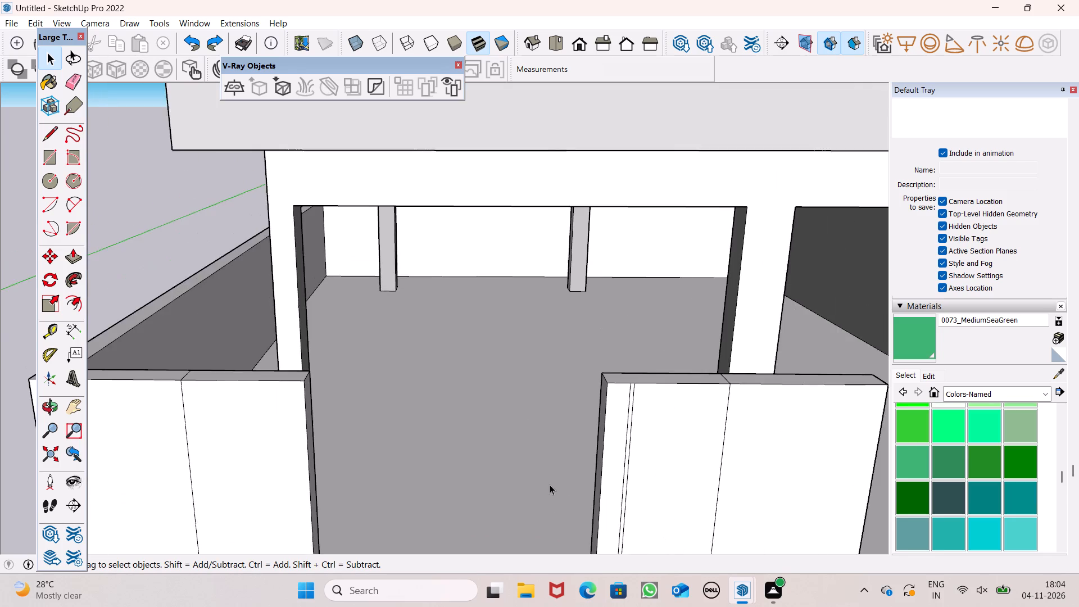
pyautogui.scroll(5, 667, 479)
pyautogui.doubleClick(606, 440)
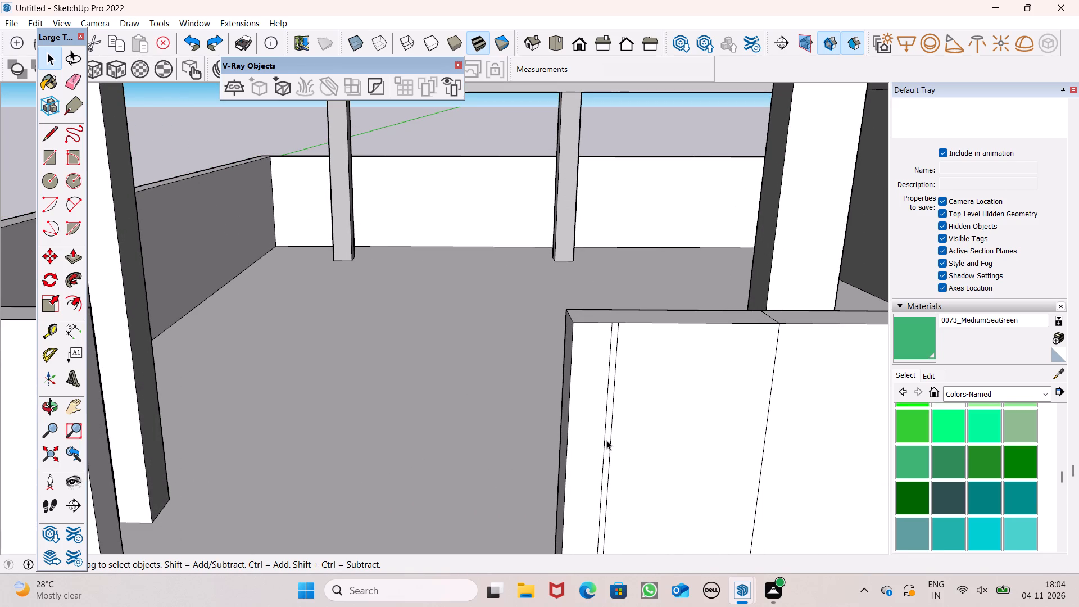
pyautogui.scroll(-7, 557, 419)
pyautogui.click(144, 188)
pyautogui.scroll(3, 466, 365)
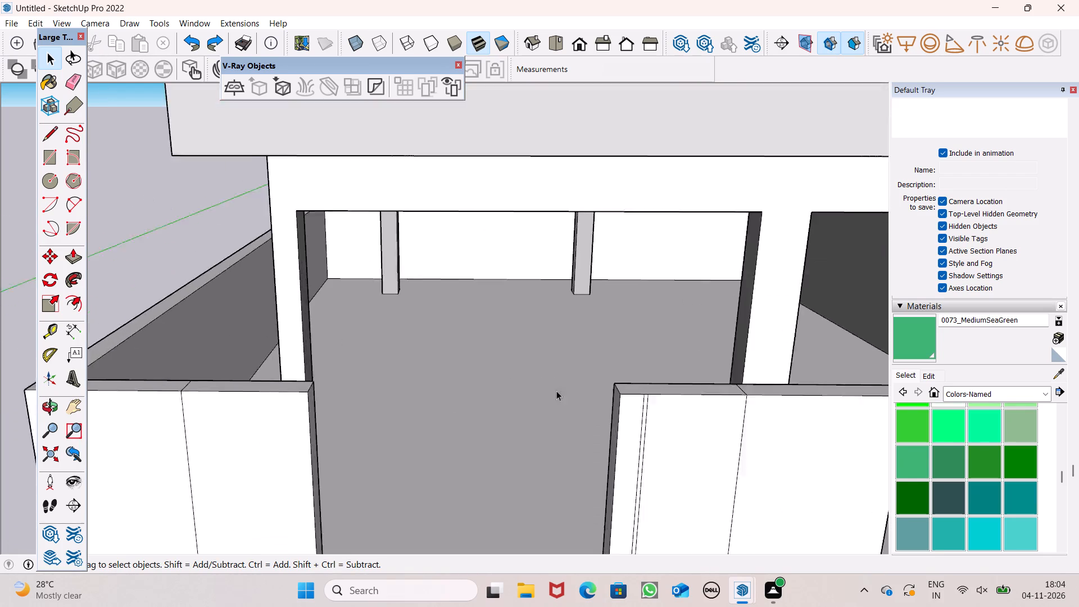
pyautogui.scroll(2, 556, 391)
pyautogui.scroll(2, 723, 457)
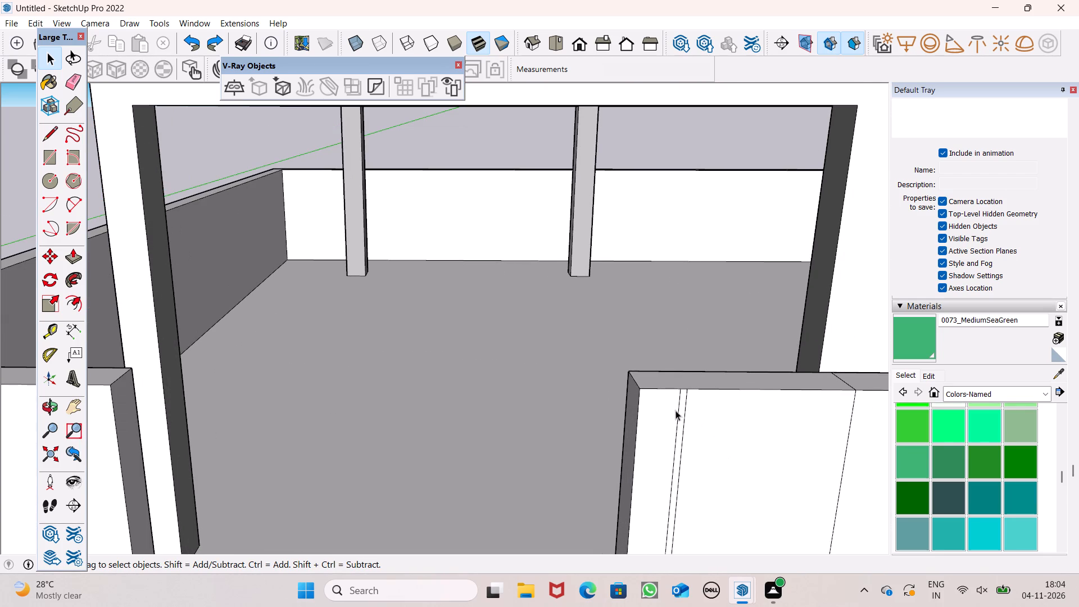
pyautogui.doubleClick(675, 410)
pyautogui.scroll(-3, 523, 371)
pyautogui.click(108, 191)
# Copy the vertical strip twice along the middle wall segment's original section, keeping both copies level with its top edge.
pyautogui.scroll(2, 561, 373)
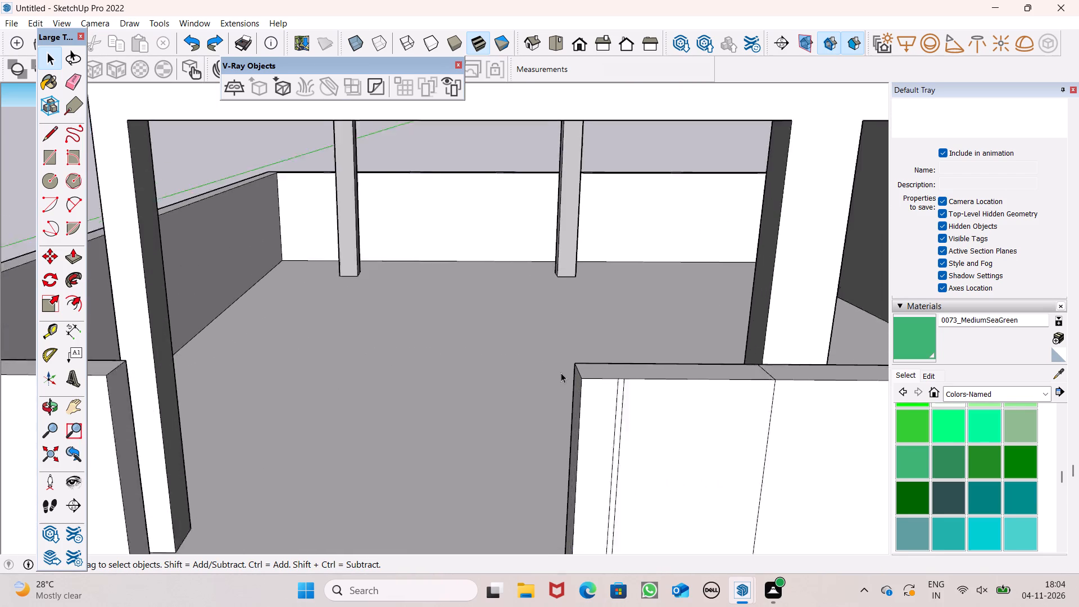
pyautogui.scroll(3, 561, 373)
pyautogui.scroll(5, 778, 459)
pyautogui.doubleClick(708, 428)
pyautogui.scroll(-5, 515, 352)
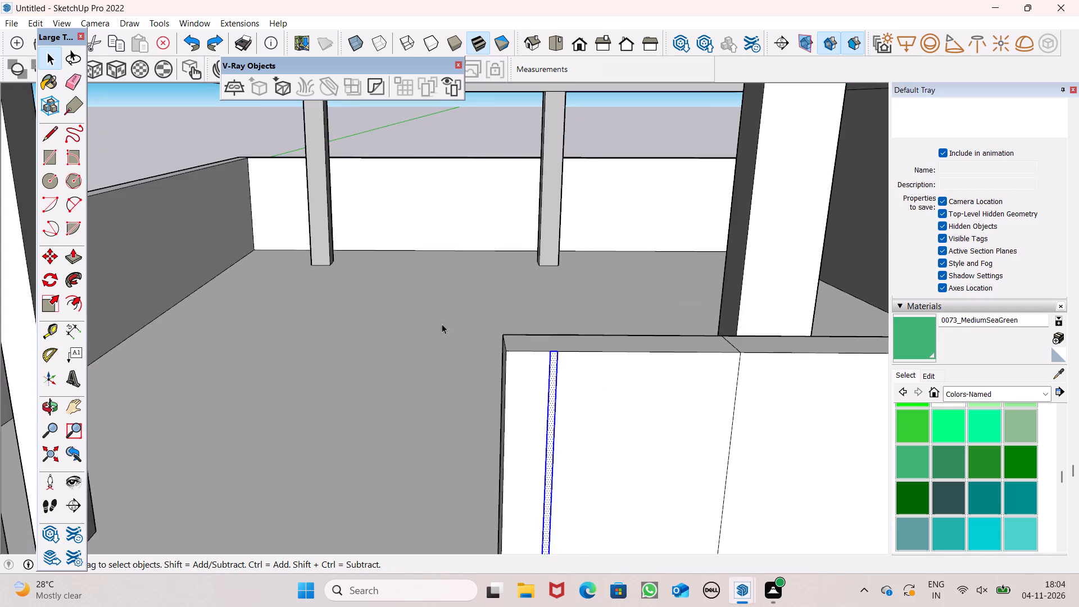
pyautogui.scroll(-4, 437, 315)
pyautogui.scroll(-4, 507, 346)
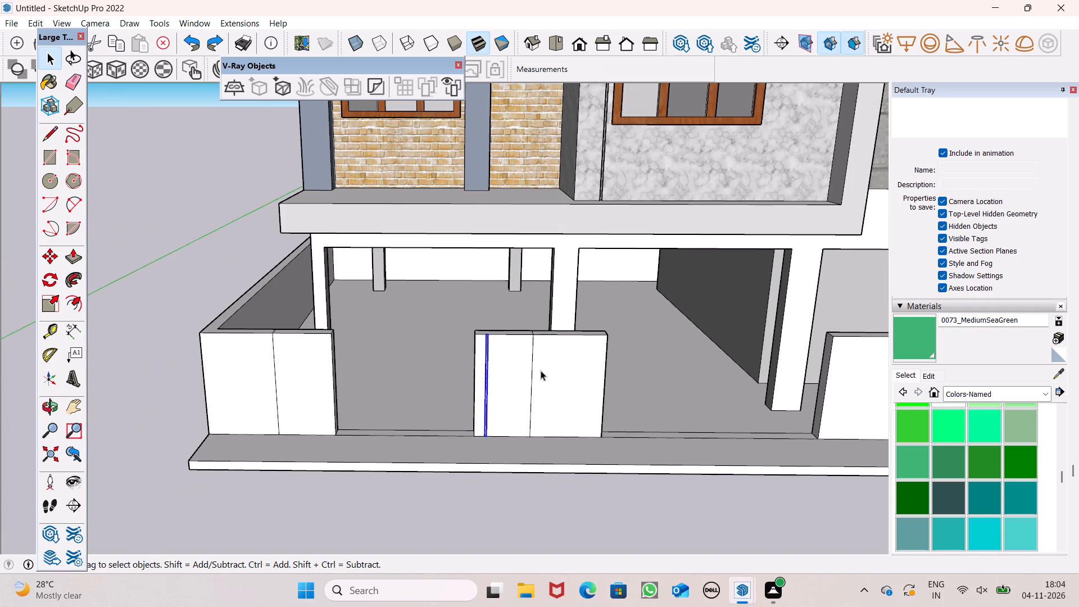
pyautogui.press('m')
pyautogui.press('Return')
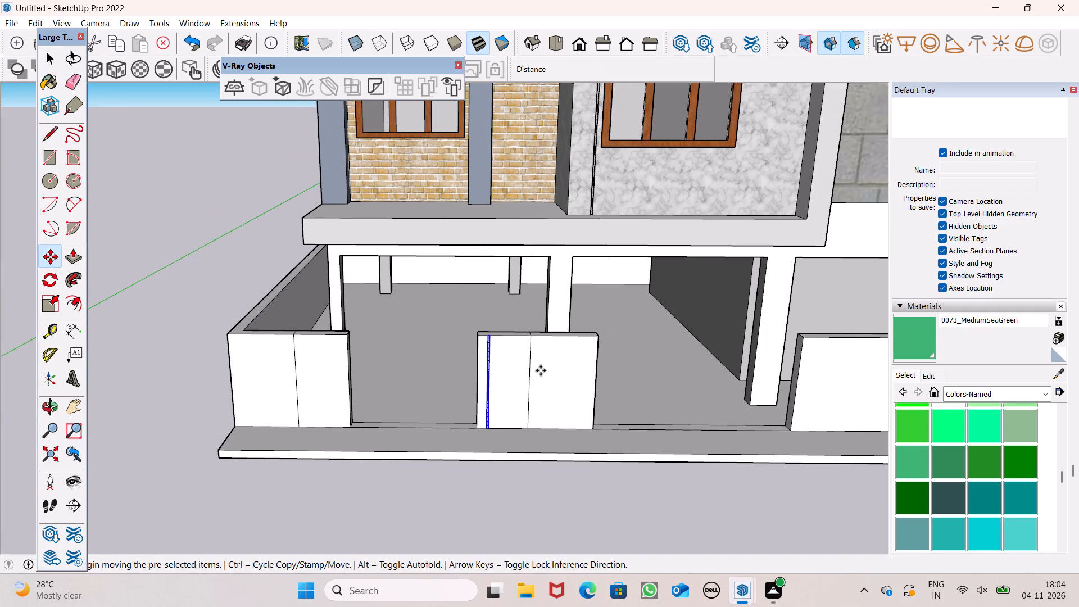
pyautogui.scroll(6, 514, 374)
pyautogui.scroll(6, 464, 328)
pyautogui.scroll(5, 514, 291)
pyautogui.moveTo(495, 312); pyautogui.dragTo(547, 311)
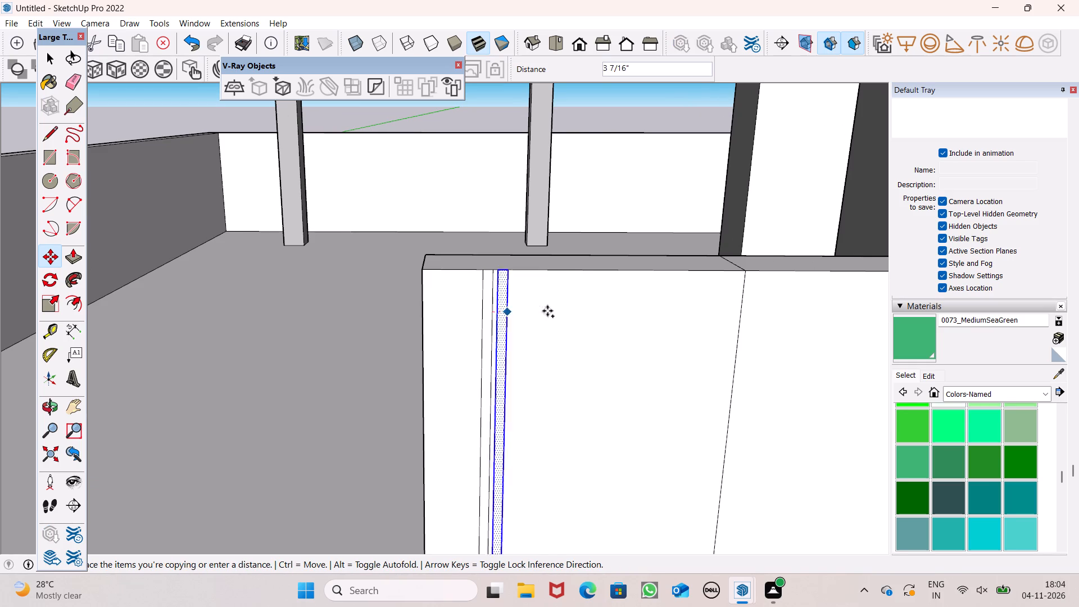
pyautogui.moveTo(547, 311); pyautogui.dragTo(565, 308)
pyautogui.moveTo(565, 310); pyautogui.dragTo(651, 310)
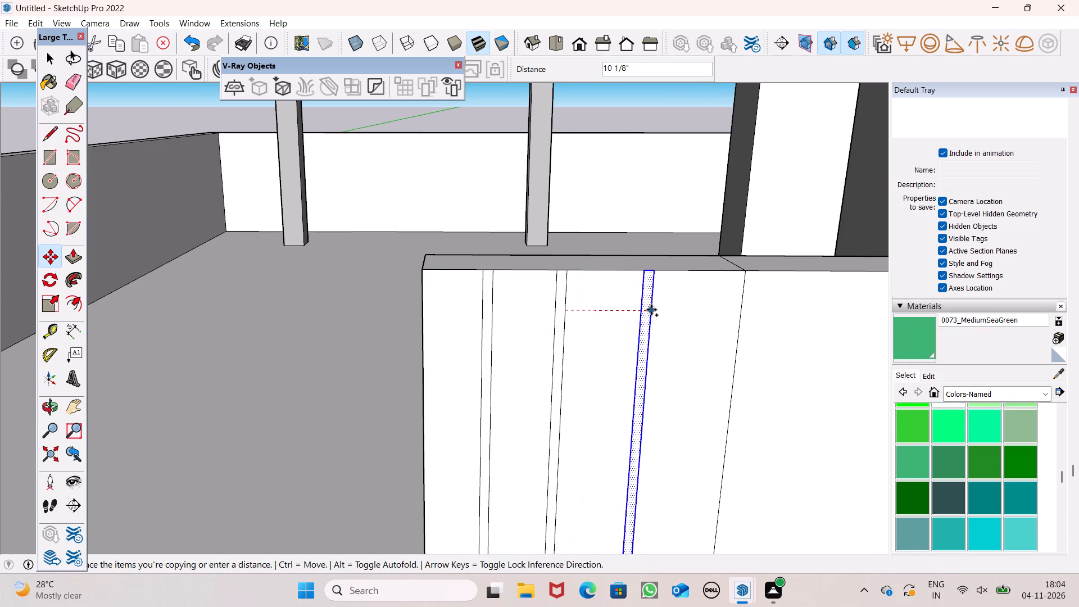
pyautogui.moveTo(651, 310); pyautogui.dragTo(647, 314)
pyautogui.scroll(-7, 641, 230)
pyautogui.press('space')
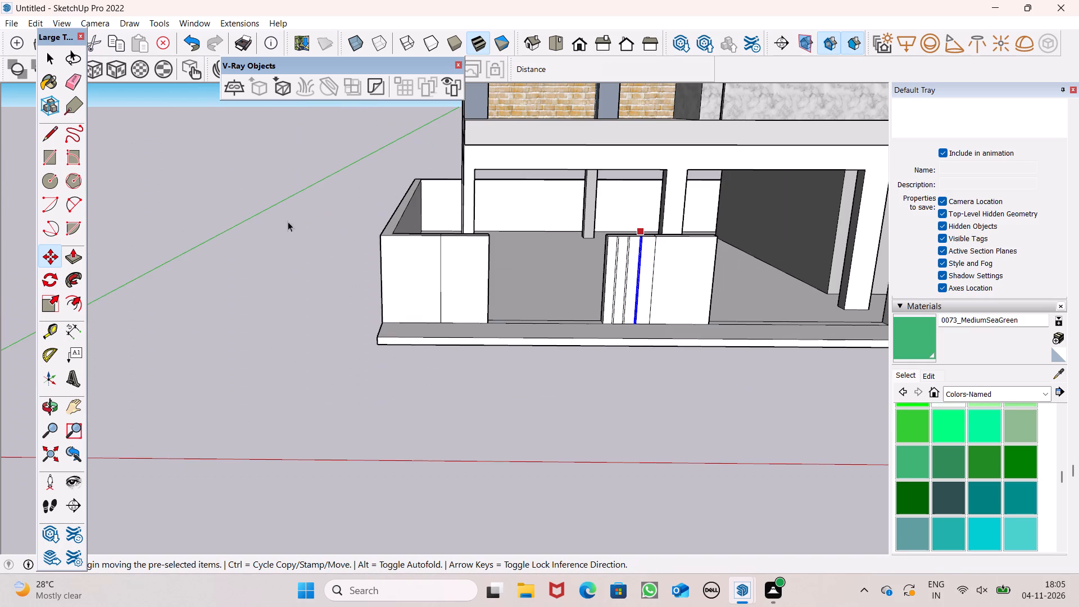
pyautogui.click(295, 191)
# Pull the three vertical strips out from the wall face by about 1 3/4" with Push/Pull.
pyautogui.moveTo(581, 268); pyautogui.dragTo(574, 342, button='middle')
pyautogui.scroll(7, 658, 311)
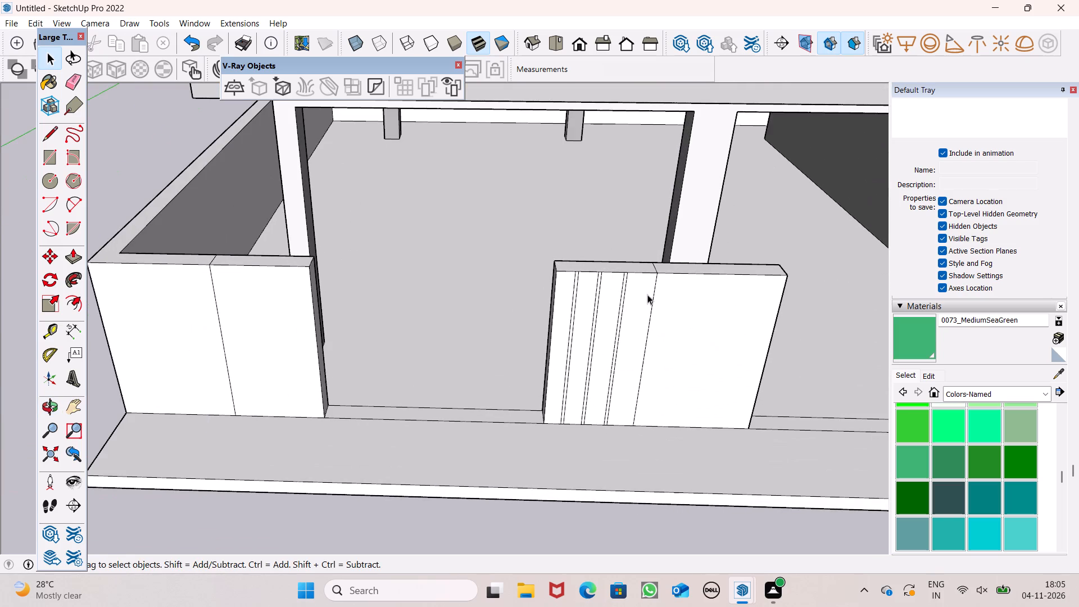
pyautogui.scroll(3, 398, 298)
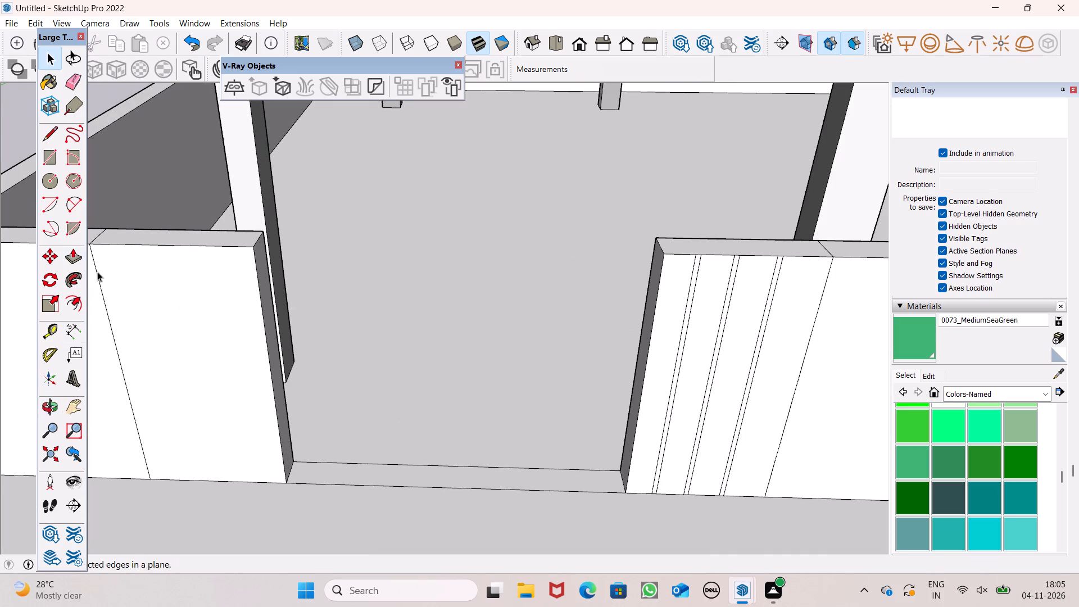
pyautogui.click(71, 254)
pyautogui.scroll(-2, 360, 266)
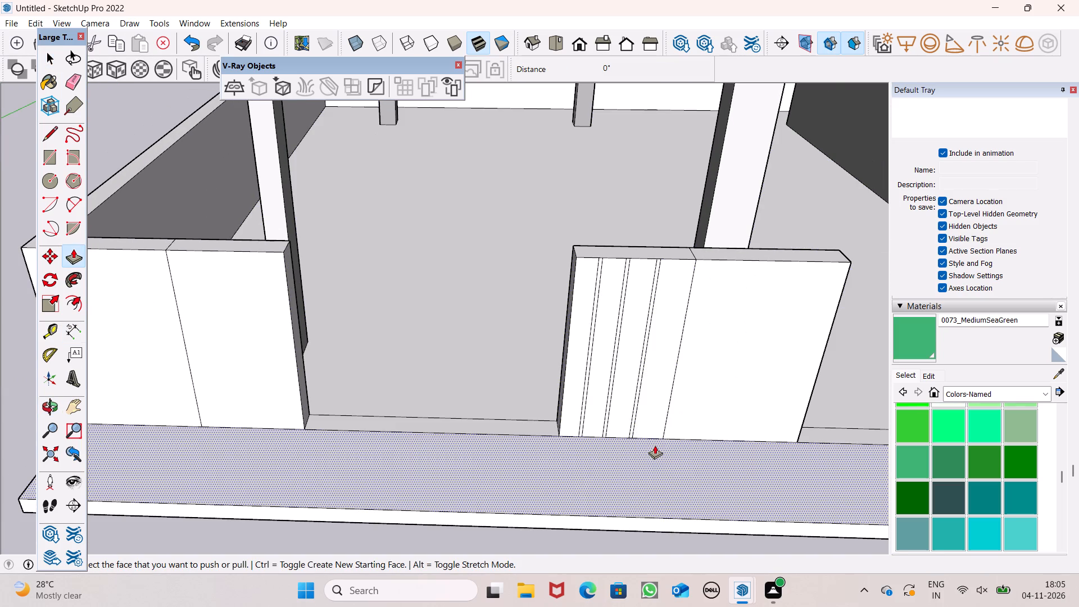
pyautogui.scroll(2, 633, 348)
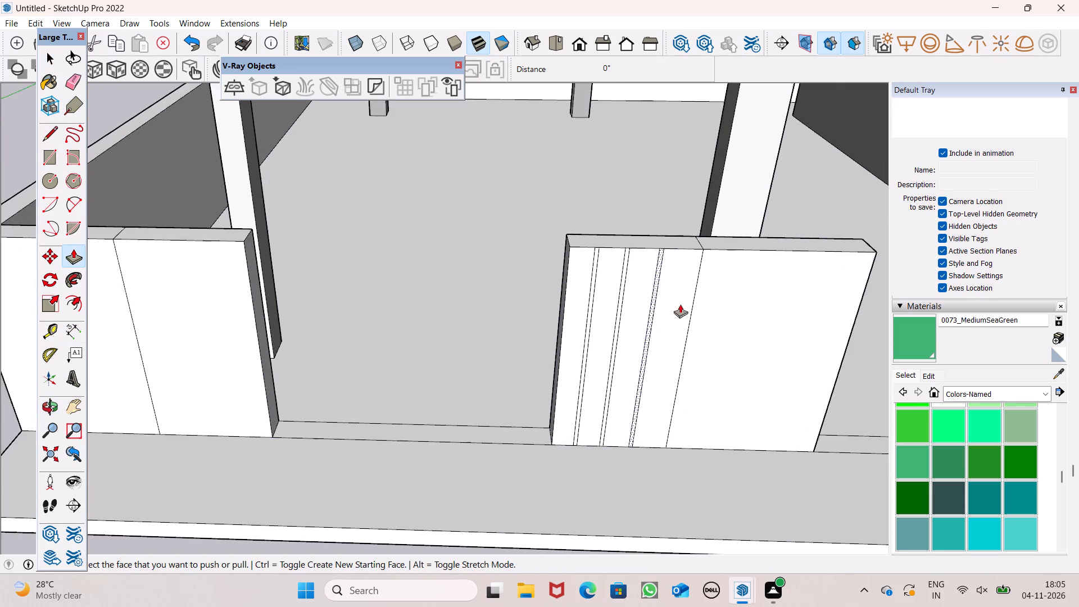
pyautogui.scroll(2, 680, 304)
pyautogui.moveTo(679, 321); pyautogui.dragTo(679, 349, button='middle')
pyautogui.scroll(6, 568, 225)
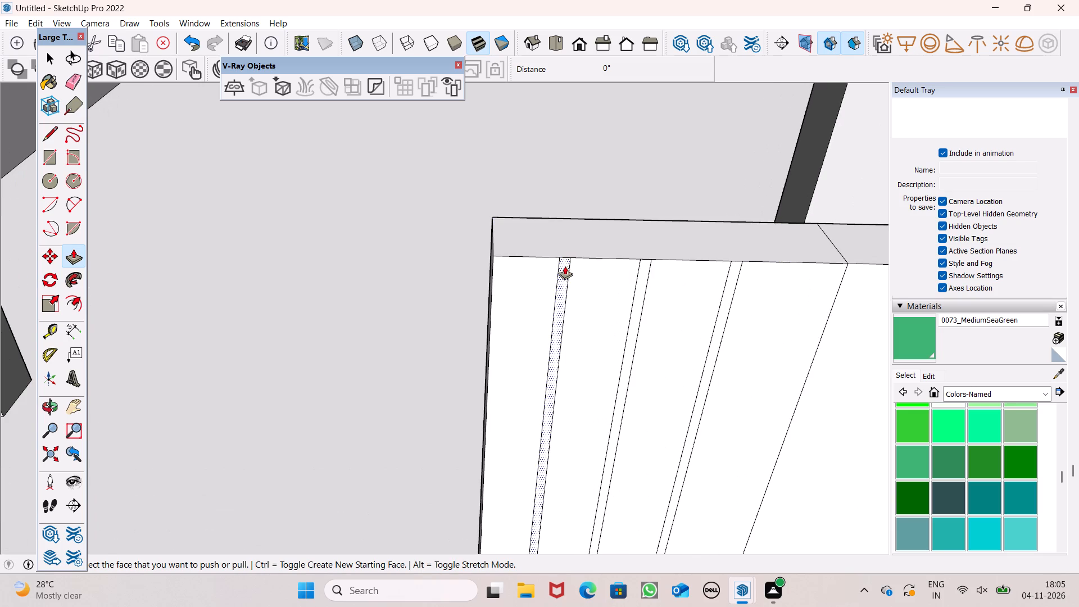
pyautogui.moveTo(565, 266); pyautogui.dragTo(565, 257)
pyautogui.moveTo(645, 281); pyautogui.dragTo(645, 280)
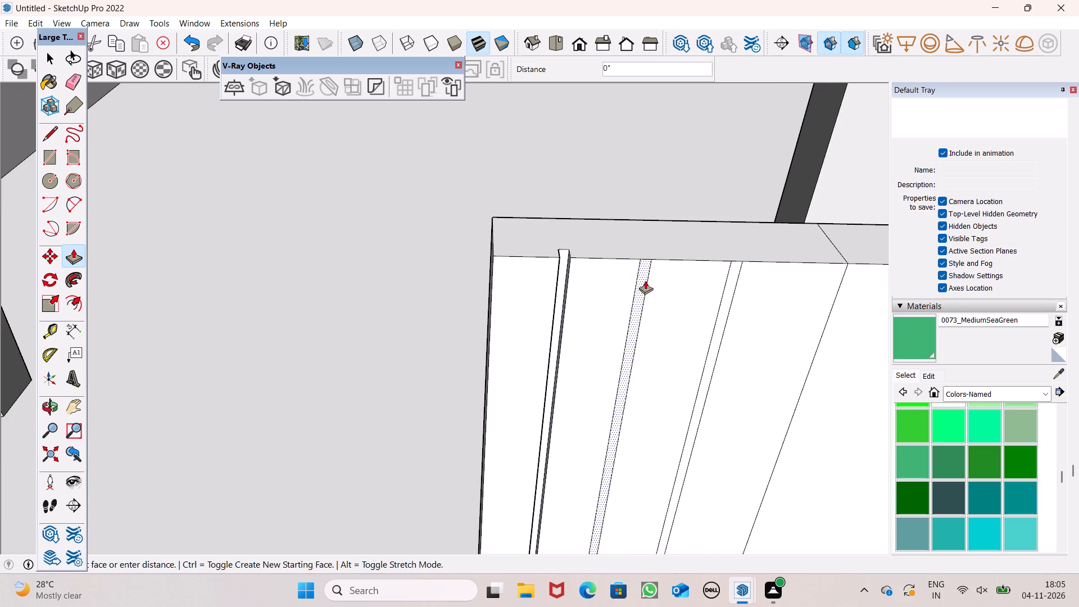
pyautogui.moveTo(645, 280); pyautogui.dragTo(563, 248)
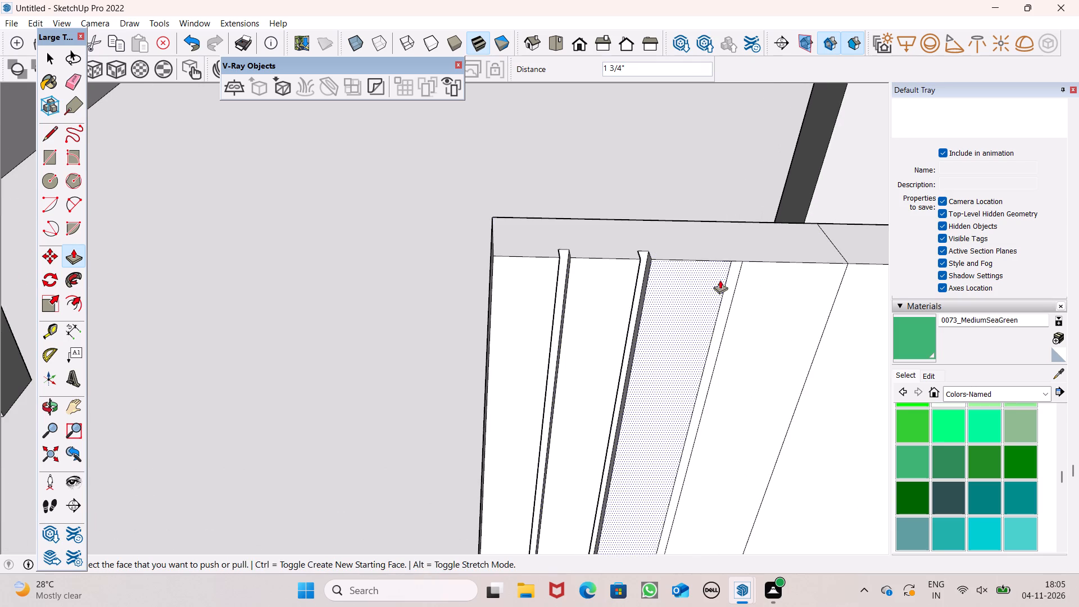
pyautogui.moveTo(733, 280); pyautogui.dragTo(638, 250)
pyautogui.press('space')
# Paint the front and both side faces of the strip nearest the wide gate opening with 0056_Yellow.
pyautogui.scroll(-5, 626, 235)
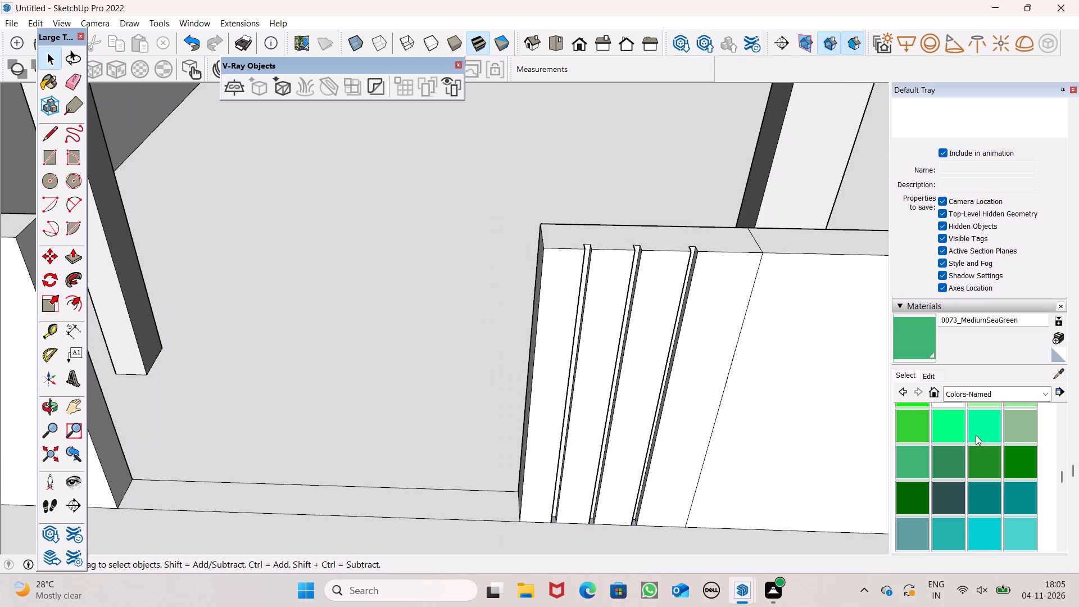
pyautogui.scroll(2, 977, 463)
pyautogui.click(1030, 421)
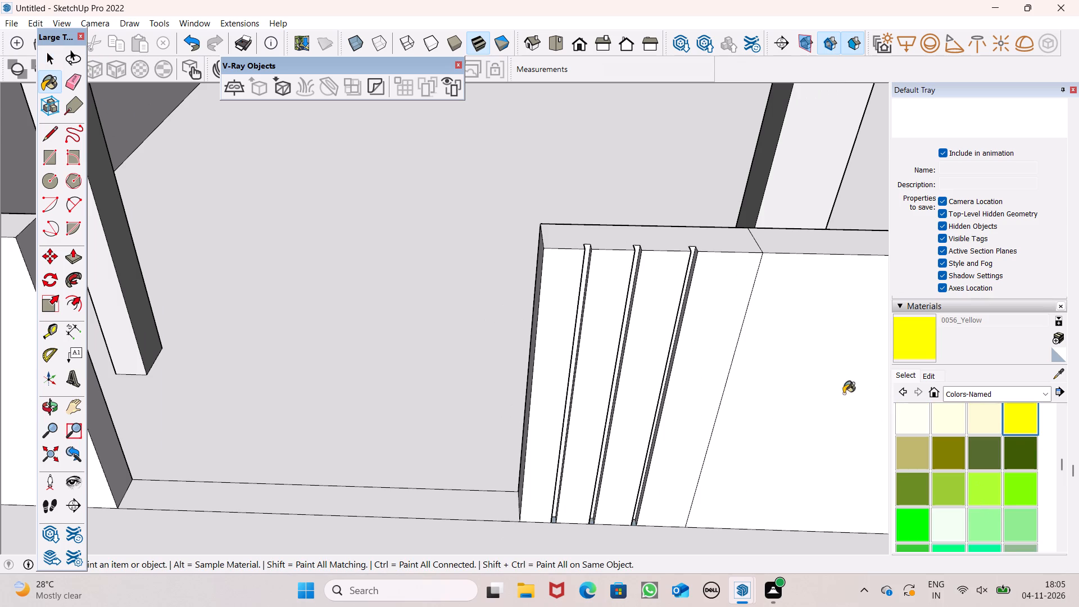
pyautogui.scroll(6, 625, 316)
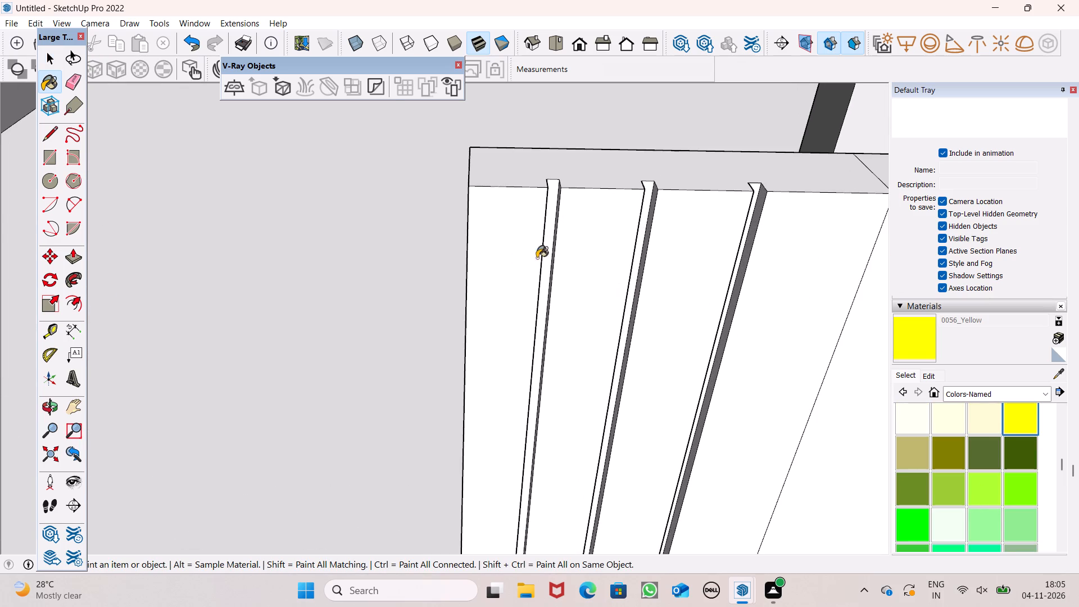
pyautogui.scroll(6, 546, 250)
pyautogui.click(550, 238)
pyautogui.moveTo(602, 293); pyautogui.dragTo(444, 332, button='middle')
pyautogui.scroll(1, 444, 334)
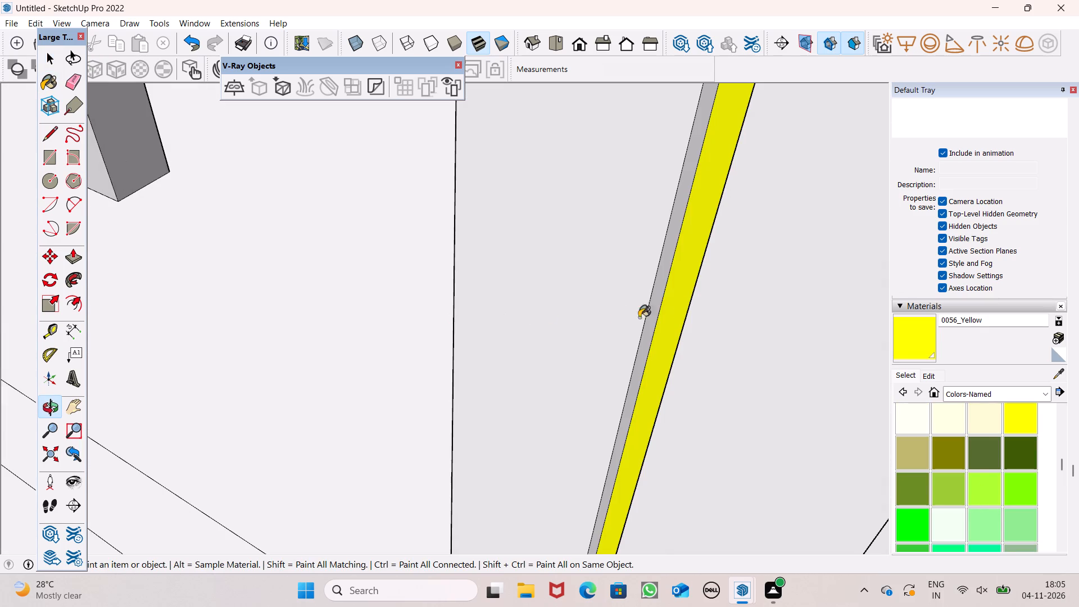
pyautogui.click(658, 310)
pyautogui.moveTo(655, 336); pyautogui.dragTo(900, 357, button='middle')
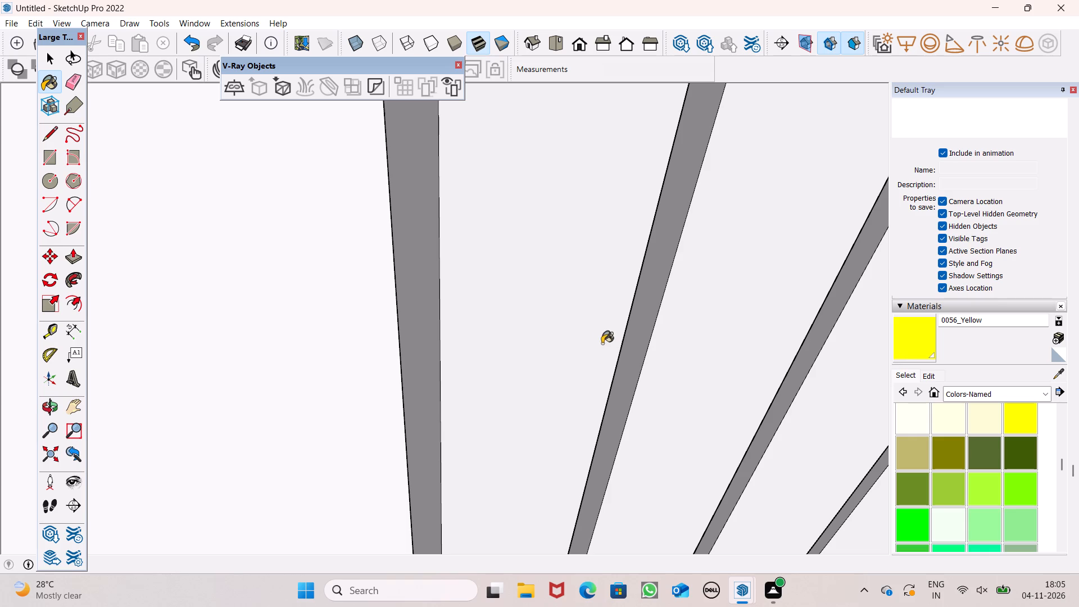
pyautogui.click(646, 321)
pyautogui.scroll(-4, 536, 294)
pyautogui.scroll(-4, 483, 300)
pyautogui.moveTo(633, 324); pyautogui.dragTo(548, 323, button='middle')
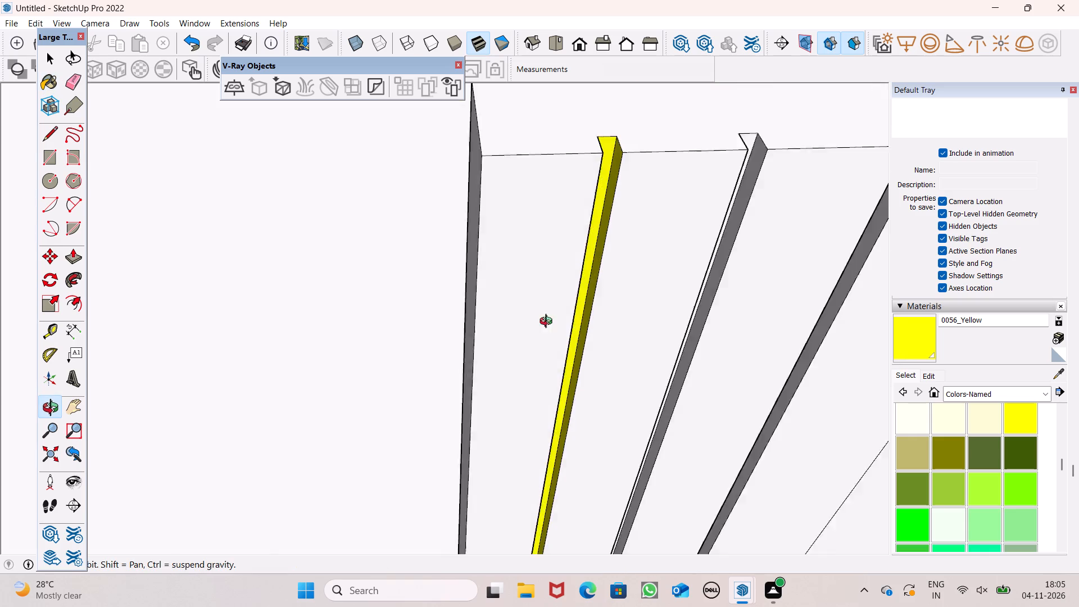
pyautogui.moveTo(548, 323); pyautogui.dragTo(493, 292, button='middle')
pyautogui.scroll(7, 804, 204)
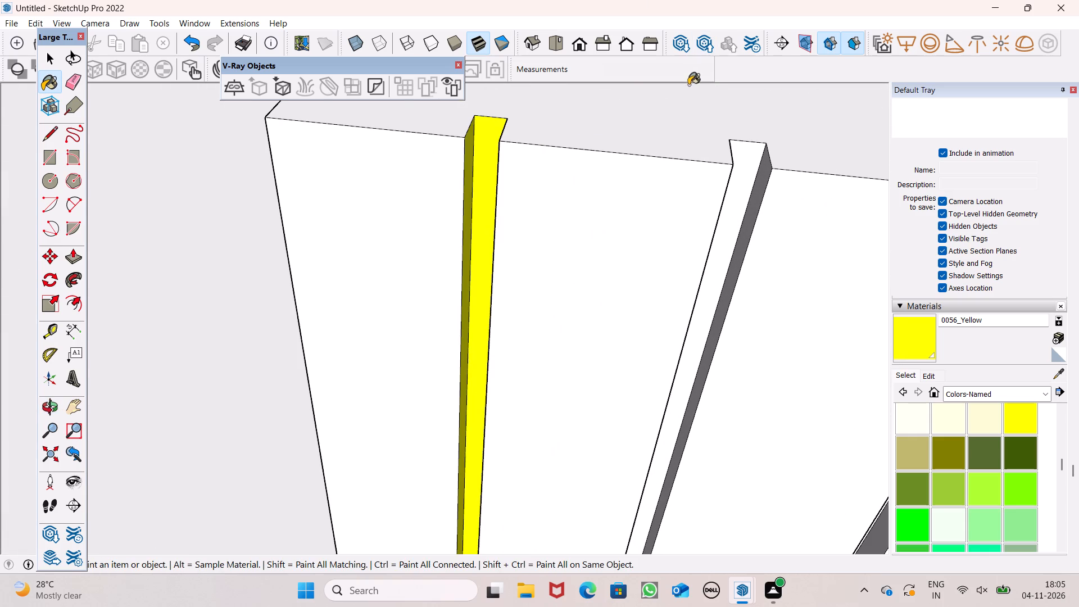
# Paint the front and both side faces of the middle raised strip with 0056_Yellow.
pyautogui.click(745, 157)
pyautogui.click(763, 172)
pyautogui.moveTo(763, 219); pyautogui.dragTo(516, 167, button='middle')
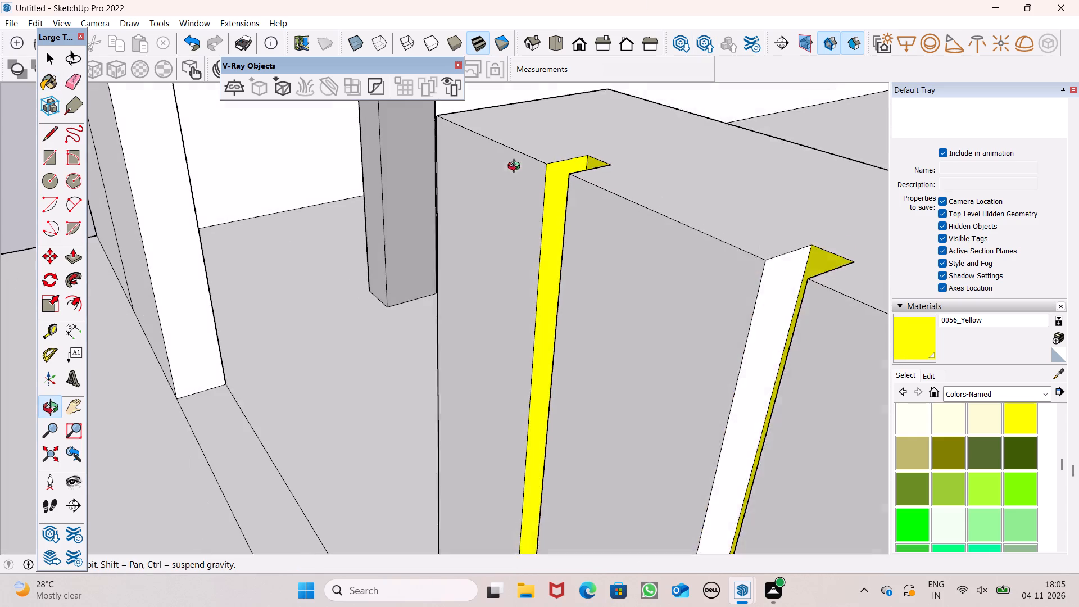
pyautogui.scroll(1, 515, 167)
pyautogui.moveTo(516, 167); pyautogui.dragTo(515, 167, button='middle')
pyautogui.moveTo(825, 315); pyautogui.dragTo(813, 302)
pyautogui.scroll(-5, 622, 153)
pyautogui.moveTo(586, 211); pyautogui.dragTo(900, 206, button='middle')
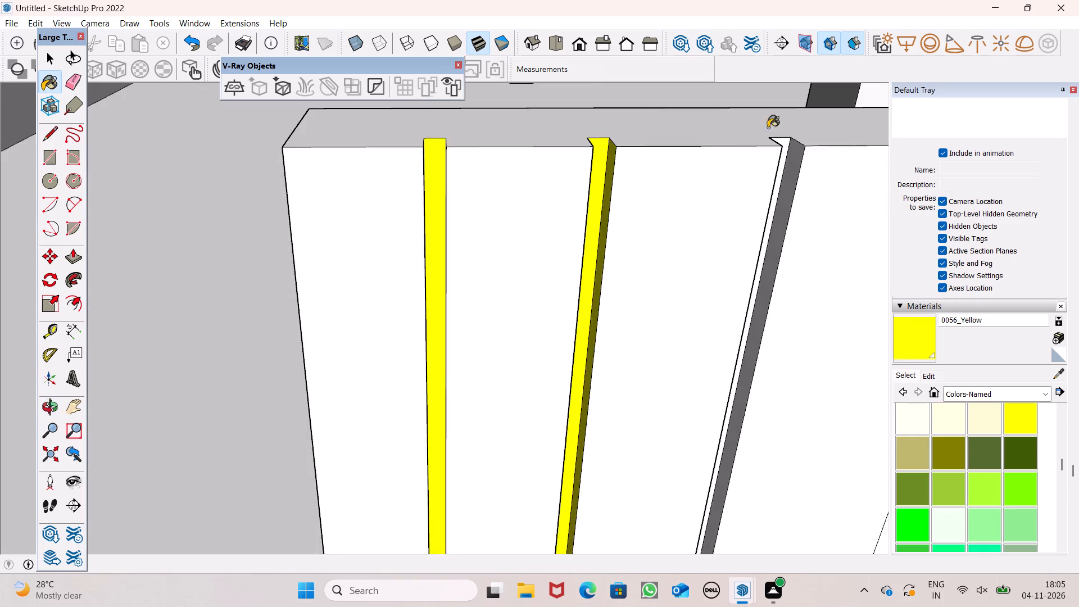
# Paint the front and both side faces of the strip farthest from the wide gate opening with 0056_Yellow.
pyautogui.scroll(-7, 656, 195)
pyautogui.scroll(6, 722, 221)
pyautogui.click(708, 158)
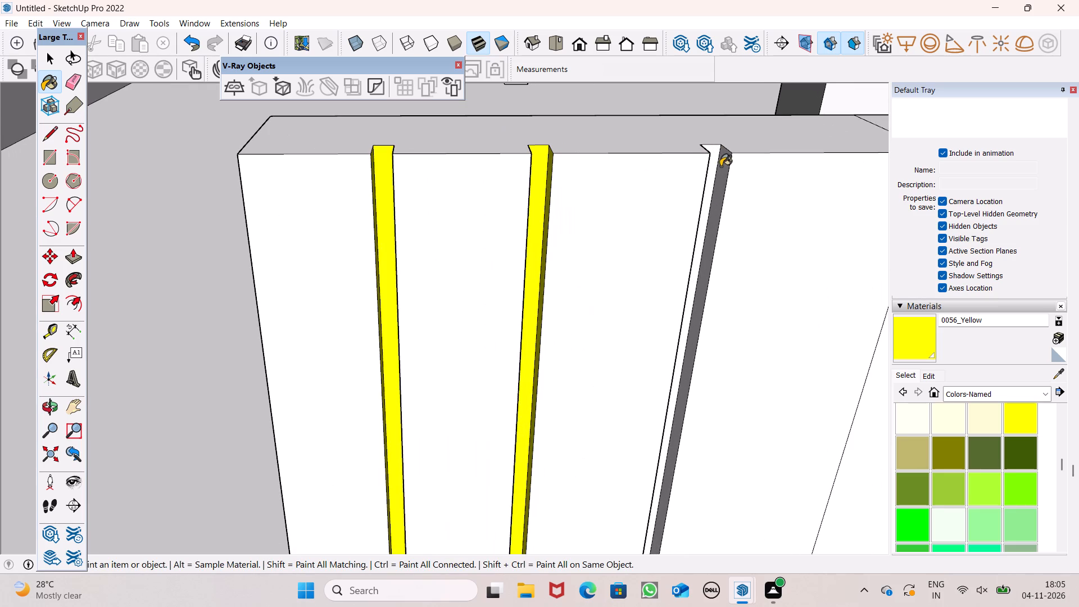
pyautogui.hotkey('ctrl', 'z')
pyautogui.scroll(7, 722, 166)
pyautogui.click(712, 147)
pyautogui.click(727, 160)
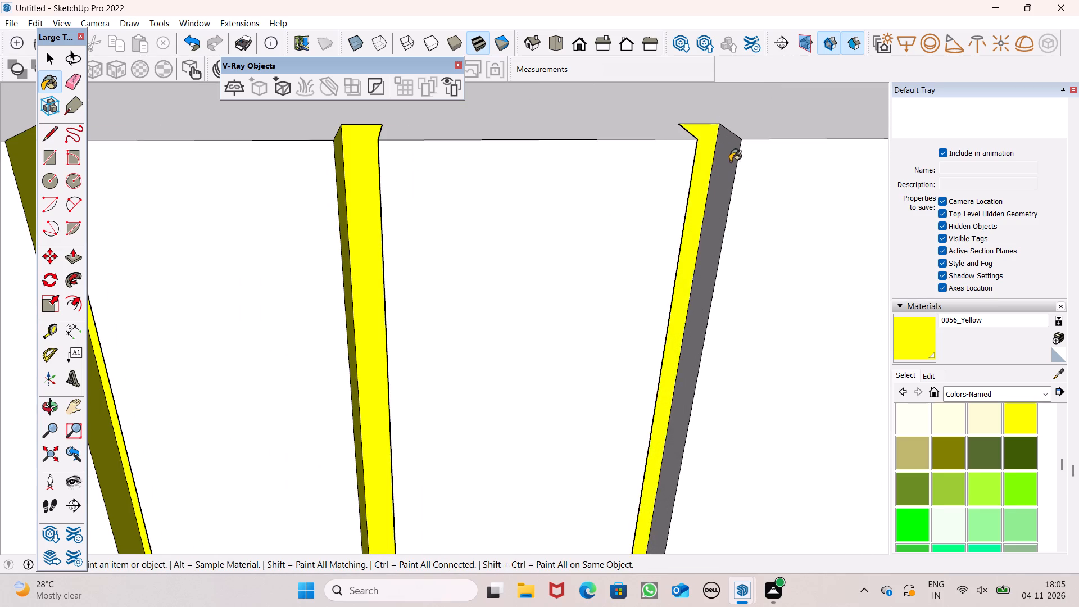
pyautogui.moveTo(742, 187); pyautogui.dragTo(593, 182, button='middle')
pyautogui.scroll(1, 595, 182)
pyautogui.click(746, 257)
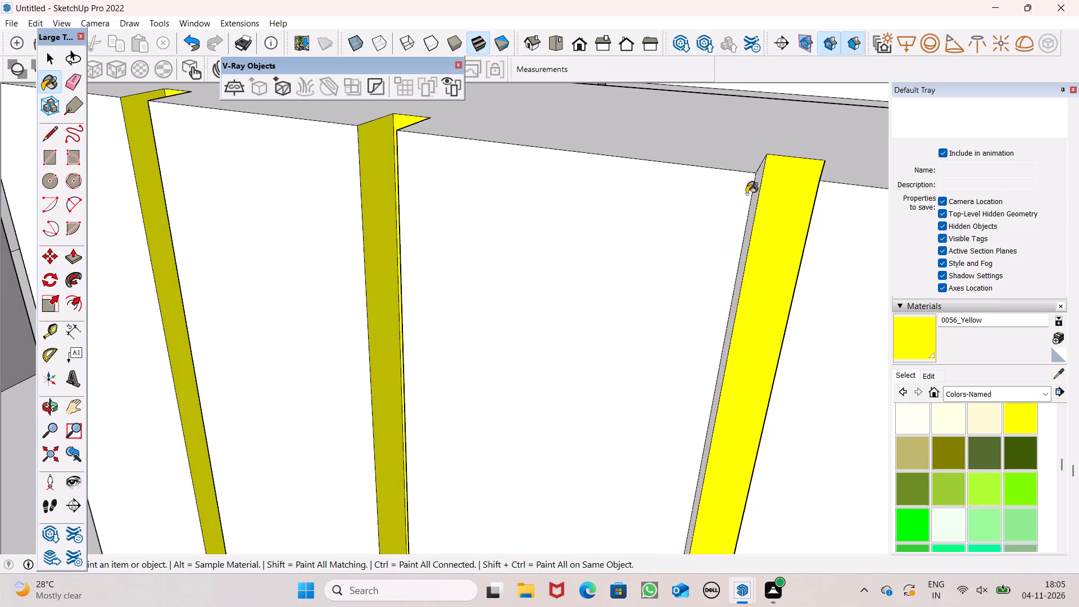
pyautogui.scroll(-1, 746, 194)
pyautogui.scroll(1, 746, 194)
pyautogui.scroll(-18, 746, 194)
pyautogui.moveTo(736, 214); pyautogui.dragTo(798, 171, button='middle')
pyautogui.press('space')
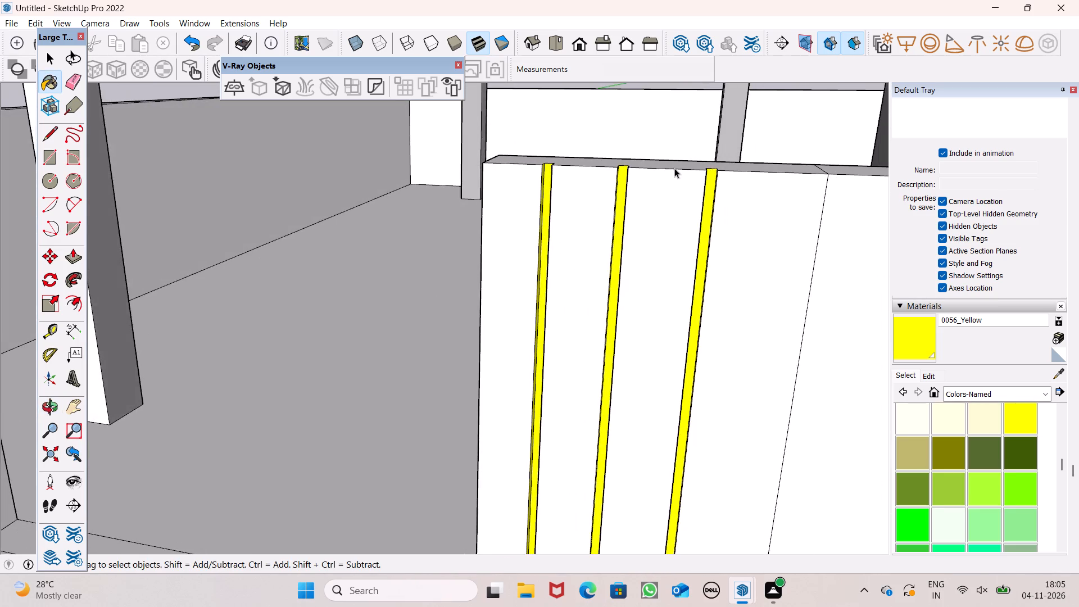
# Soften the 0056_Yellow material's colour to RGB 249, 242, 89.
pyautogui.scroll(-6, 673, 169)
pyautogui.click(932, 371)
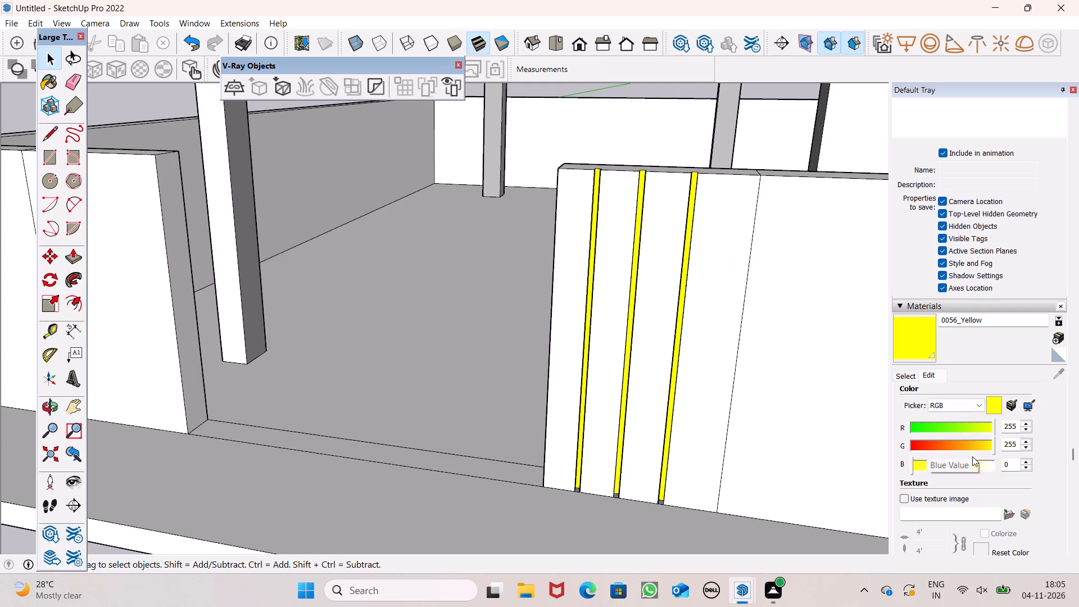
pyautogui.click(942, 467)
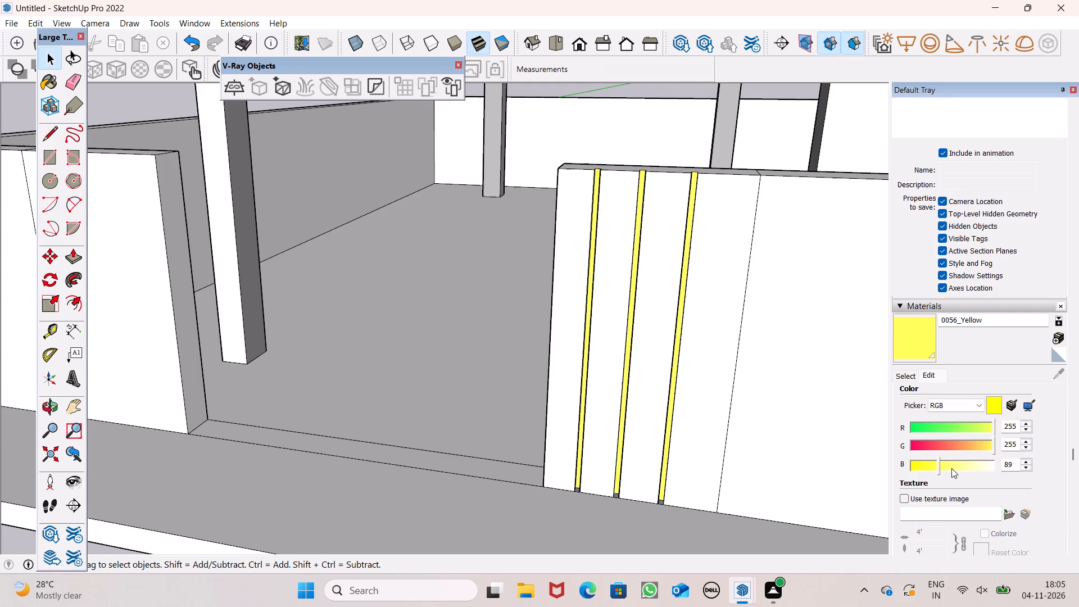
pyautogui.click(956, 461)
pyautogui.moveTo(954, 465); pyautogui.dragTo(941, 466)
pyautogui.scroll(-3, 678, 337)
pyautogui.moveTo(697, 384); pyautogui.dragTo(791, 371, button='middle')
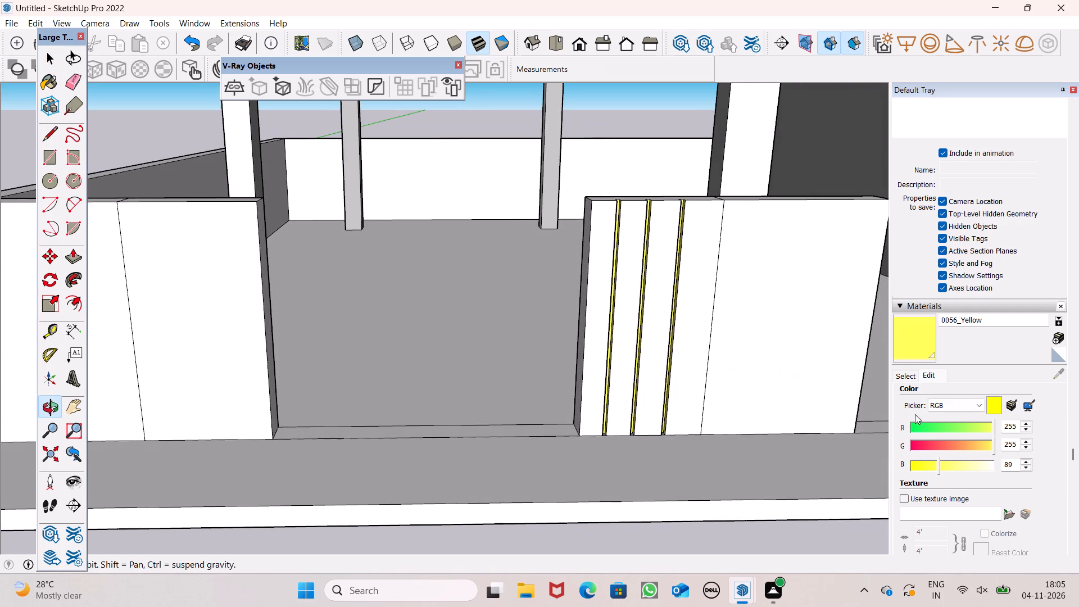
pyautogui.click(980, 425)
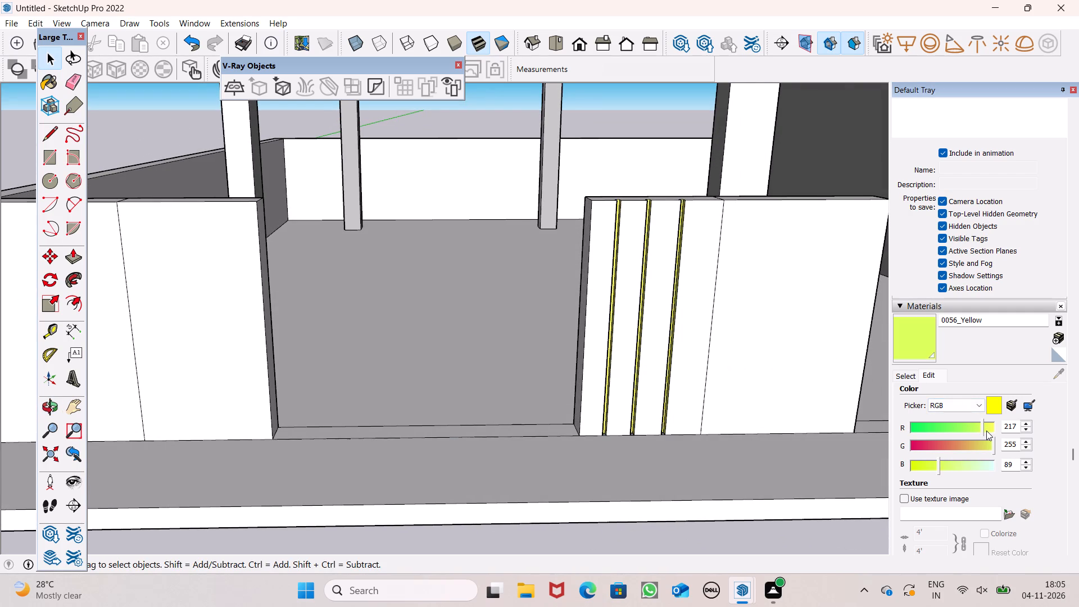
pyautogui.click(989, 429)
pyautogui.click(983, 445)
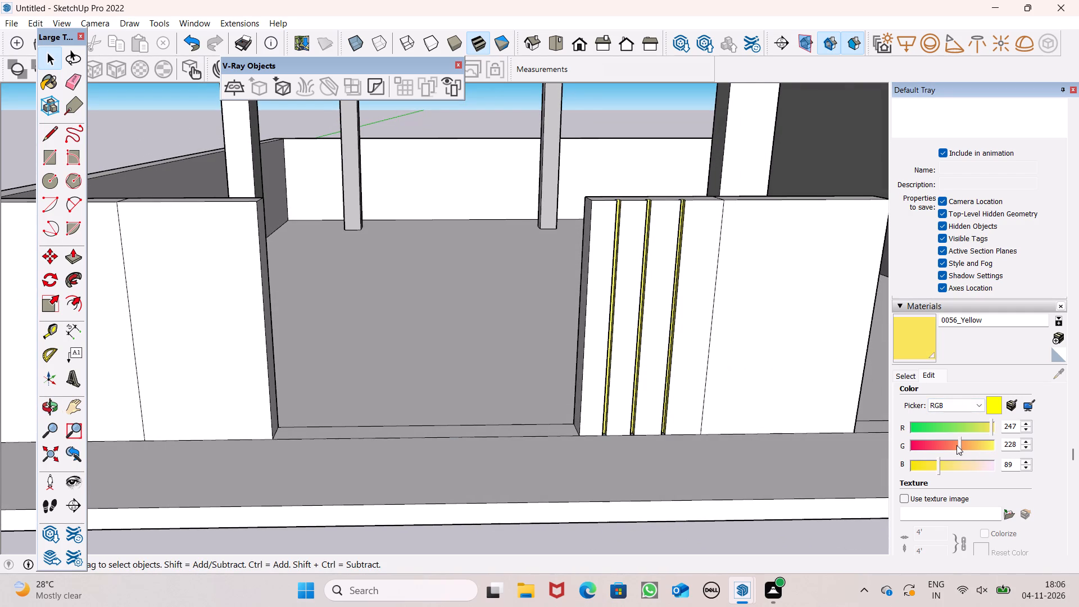
pyautogui.click(957, 445)
pyautogui.click(985, 439)
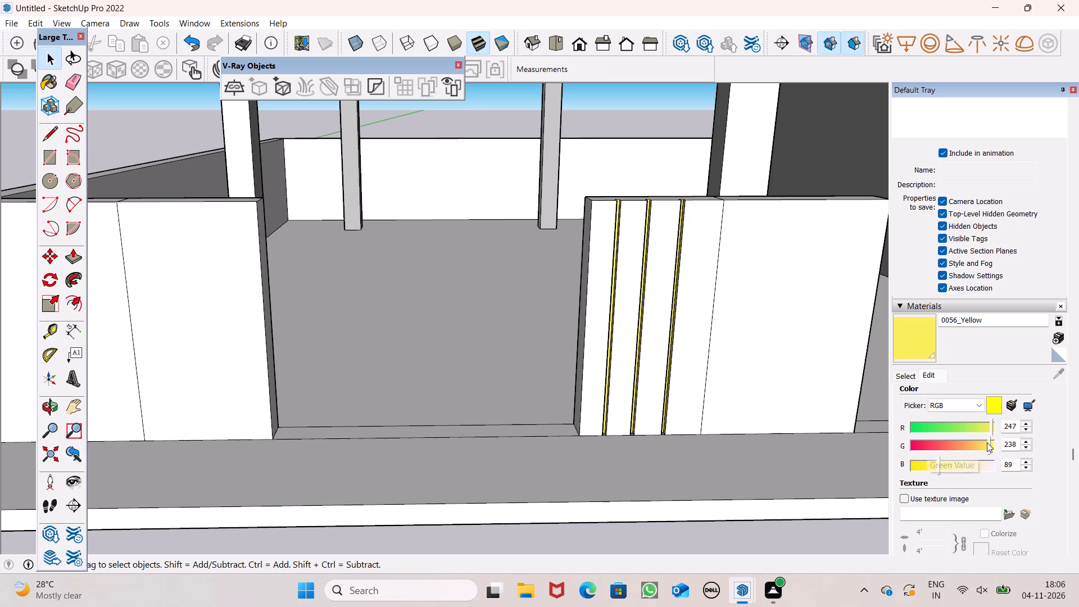
pyautogui.click(989, 427)
pyautogui.scroll(-3, 776, 389)
pyautogui.moveTo(760, 398); pyautogui.dragTo(652, 384, button='middle')
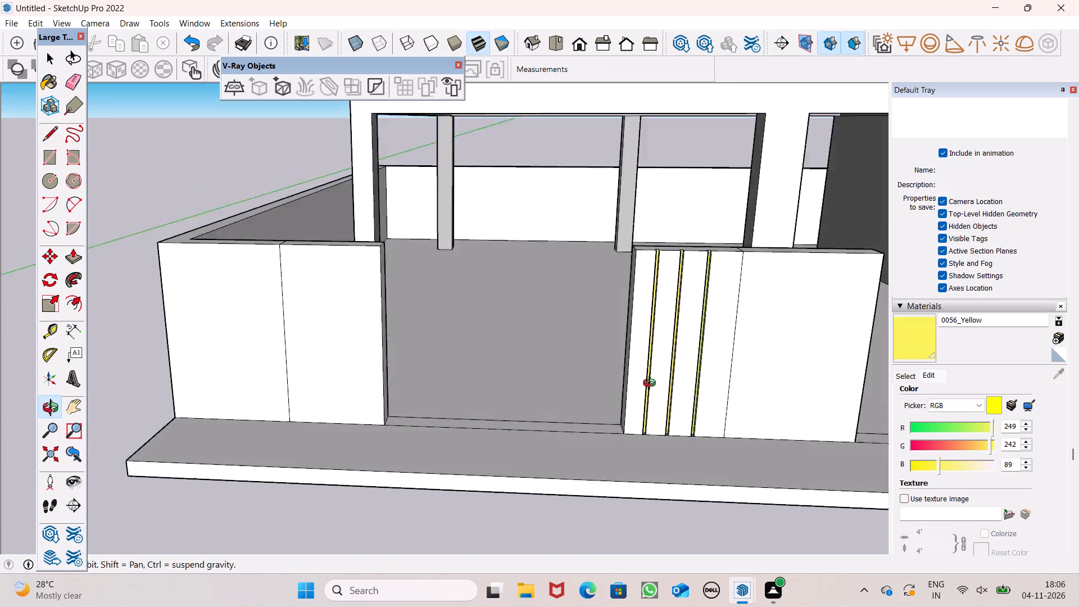
pyautogui.moveTo(652, 384); pyautogui.dragTo(686, 351, button='middle')
# Paint the four front areas between the yellow strips and the top face of the middle wall's striped section with 0060_GrassGreen.
pyautogui.click(911, 377)
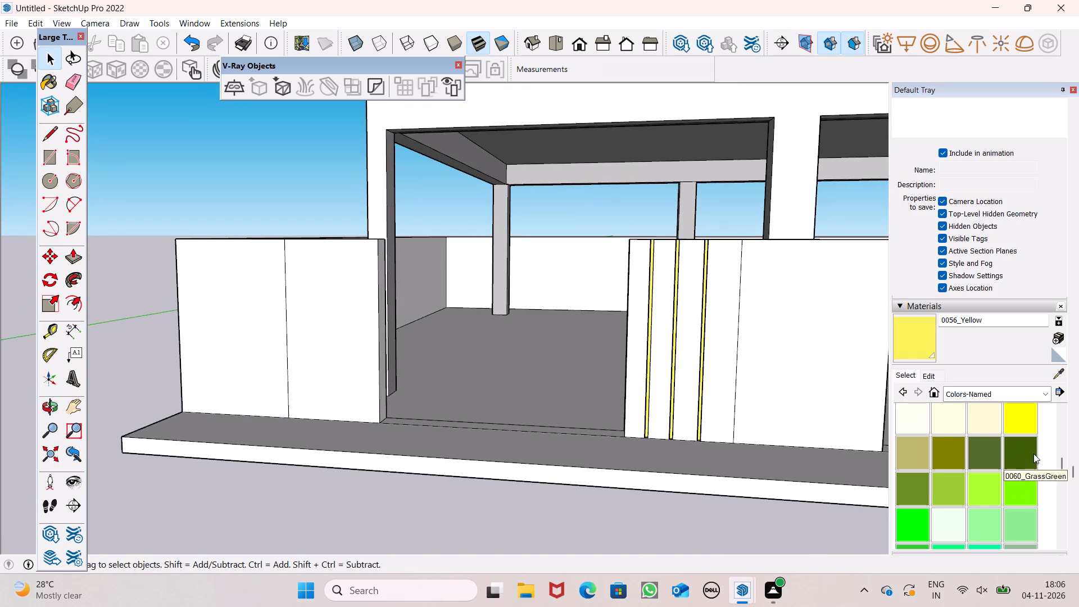
pyautogui.click(1033, 453)
pyautogui.scroll(6, 562, 230)
pyautogui.scroll(-4, 538, 158)
pyautogui.moveTo(593, 291); pyautogui.dragTo(628, 336, button='middle')
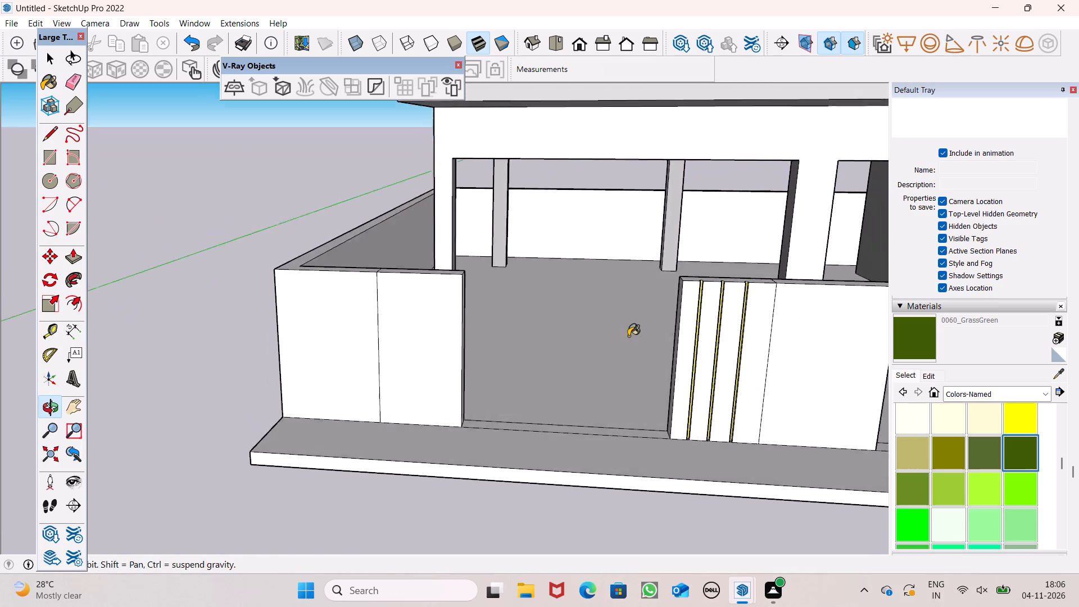
pyautogui.moveTo(628, 336); pyautogui.dragTo(624, 335, button='middle')
pyautogui.scroll(4, 674, 323)
pyautogui.click(713, 311)
pyautogui.click(760, 319)
pyautogui.scroll(-3, 686, 269)
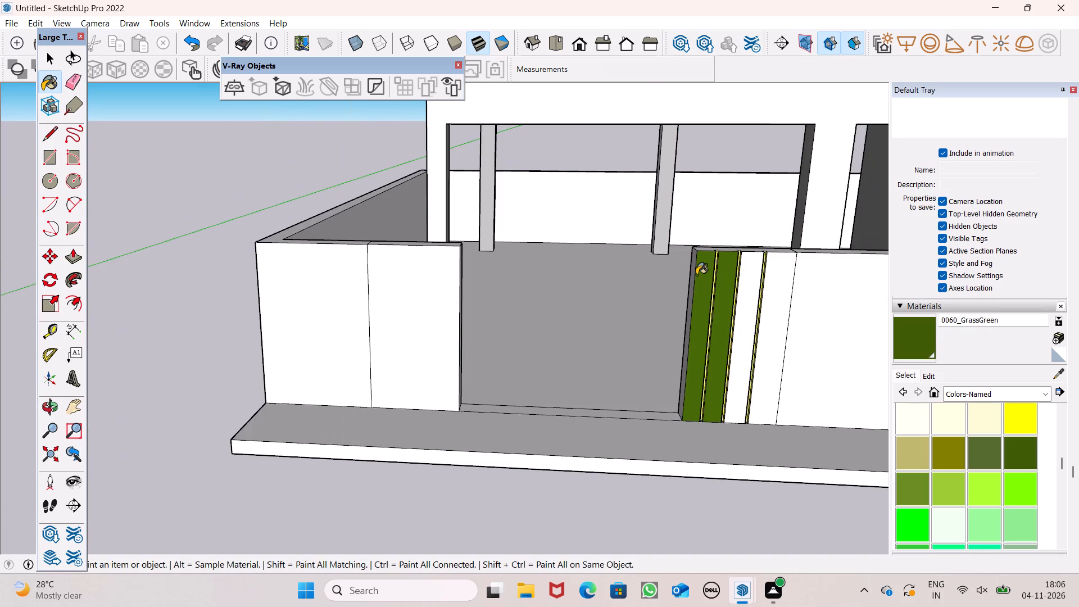
pyautogui.scroll(-1, 696, 275)
pyautogui.moveTo(735, 344); pyautogui.dragTo(782, 463, button='middle')
pyautogui.scroll(6, 750, 251)
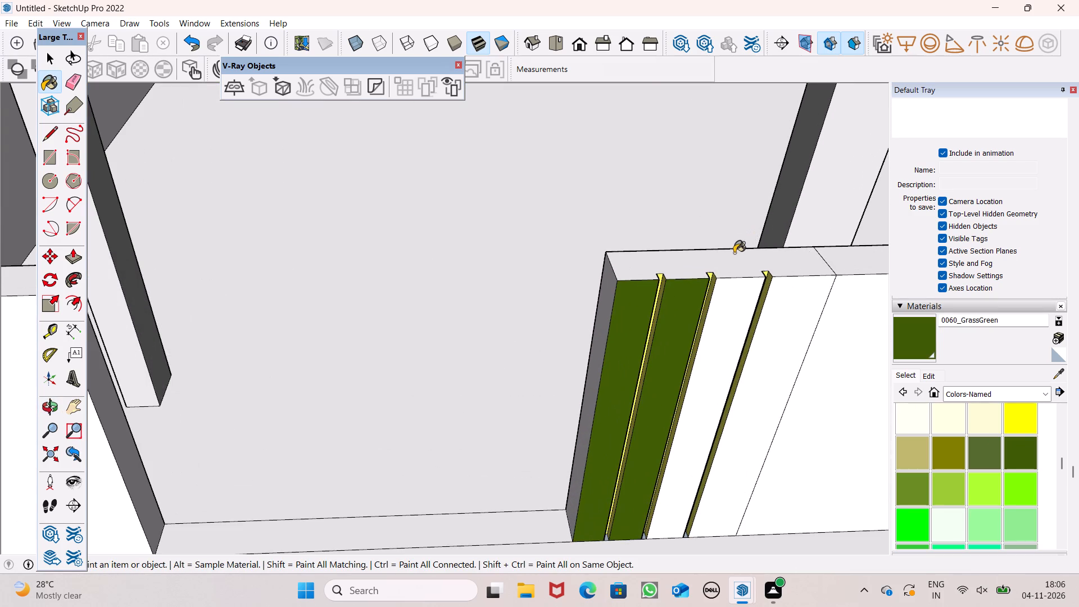
pyautogui.click(734, 253)
pyautogui.click(732, 312)
pyautogui.click(786, 320)
# Paint the striped wall section's end face at the wide gate opening and its back face with 0060_GrassGreen.
pyautogui.moveTo(605, 314); pyautogui.dragTo(667, 295, button='middle')
pyautogui.scroll(1, 664, 298)
pyautogui.click(612, 292)
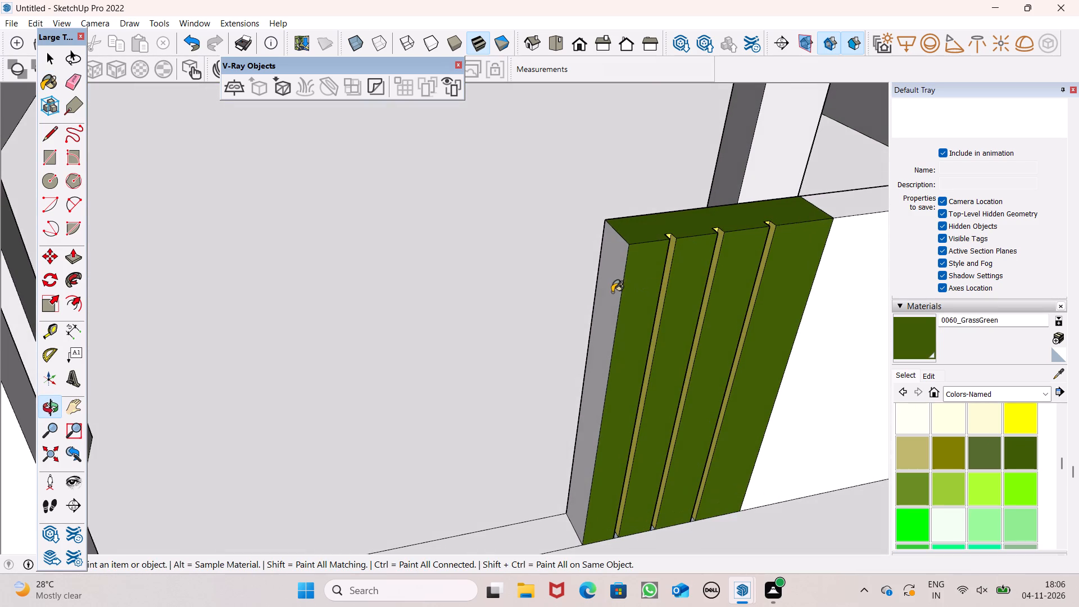
pyautogui.moveTo(643, 270); pyautogui.dragTo(760, 268, button='middle')
pyautogui.scroll(9, 573, 220)
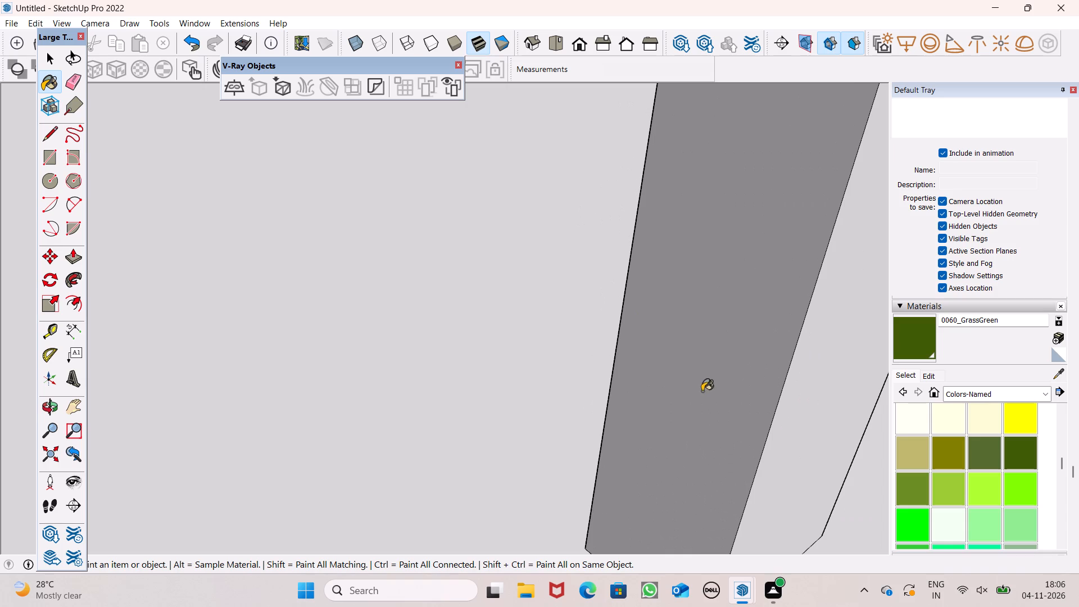
pyautogui.scroll(-3, 588, 283)
pyautogui.moveTo(646, 418); pyautogui.dragTo(942, 293, button='middle')
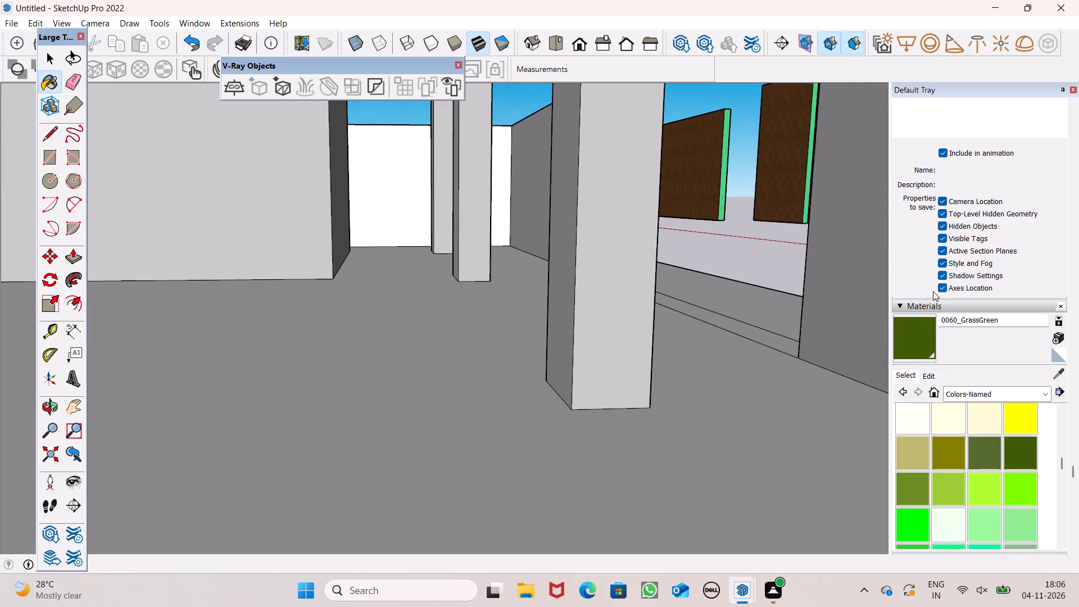
pyautogui.scroll(-2, 697, 222)
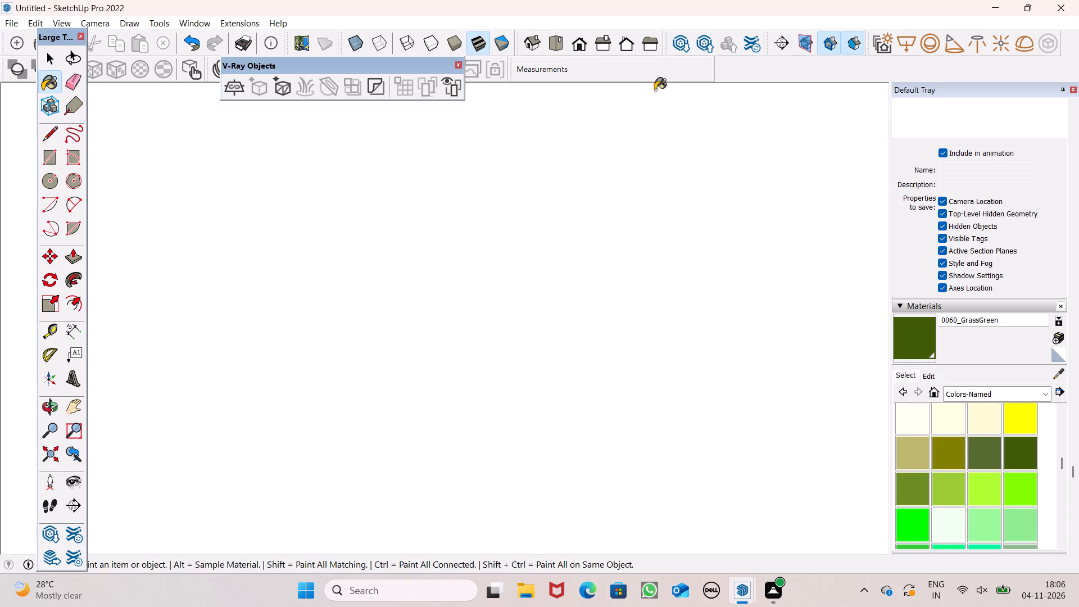
pyautogui.click(579, 49)
pyautogui.scroll(-6, 627, 195)
pyautogui.moveTo(638, 301); pyautogui.dragTo(797, 551, button='middle')
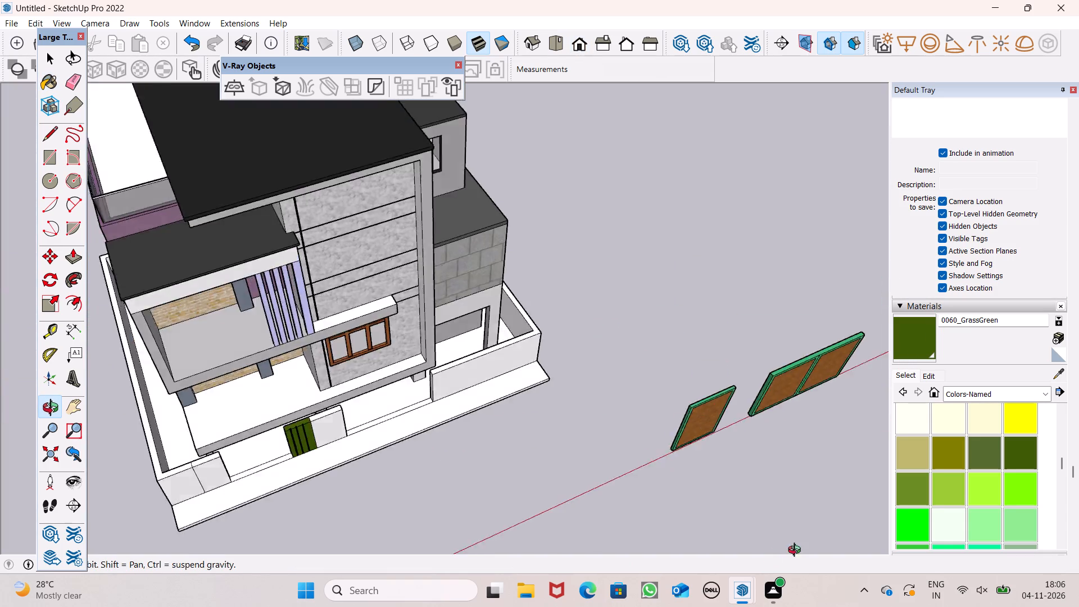
pyautogui.moveTo(797, 551); pyautogui.dragTo(976, 383, button='middle')
pyautogui.scroll(7, 550, 379)
pyautogui.scroll(8, 385, 334)
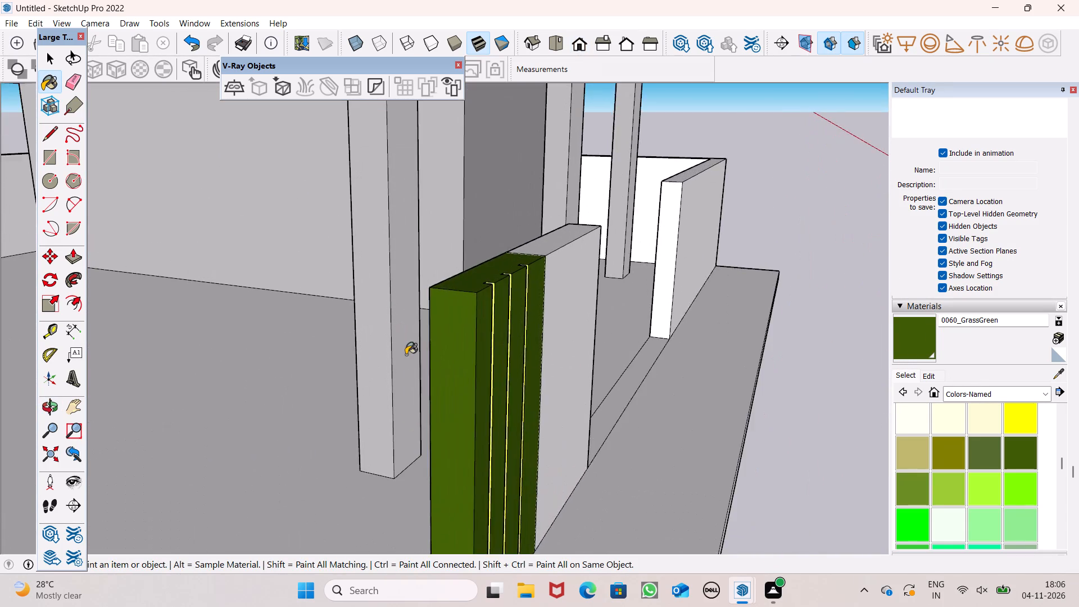
pyautogui.moveTo(434, 377); pyautogui.dragTo(551, 345, button='middle')
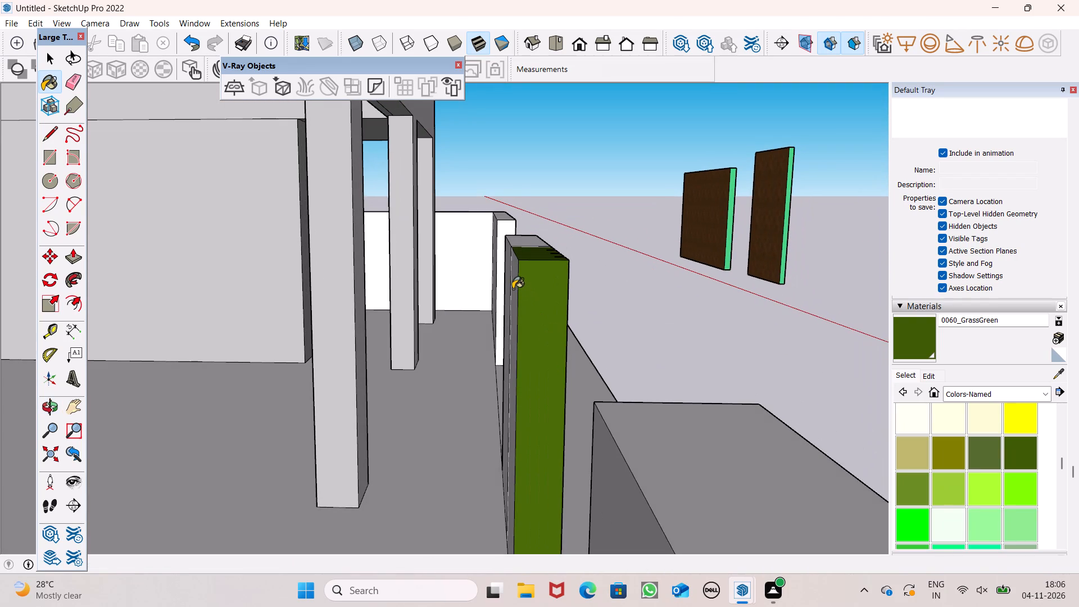
pyautogui.click(513, 289)
pyautogui.moveTo(597, 333); pyautogui.dragTo(369, 377, button='middle')
pyautogui.scroll(-6, 855, 361)
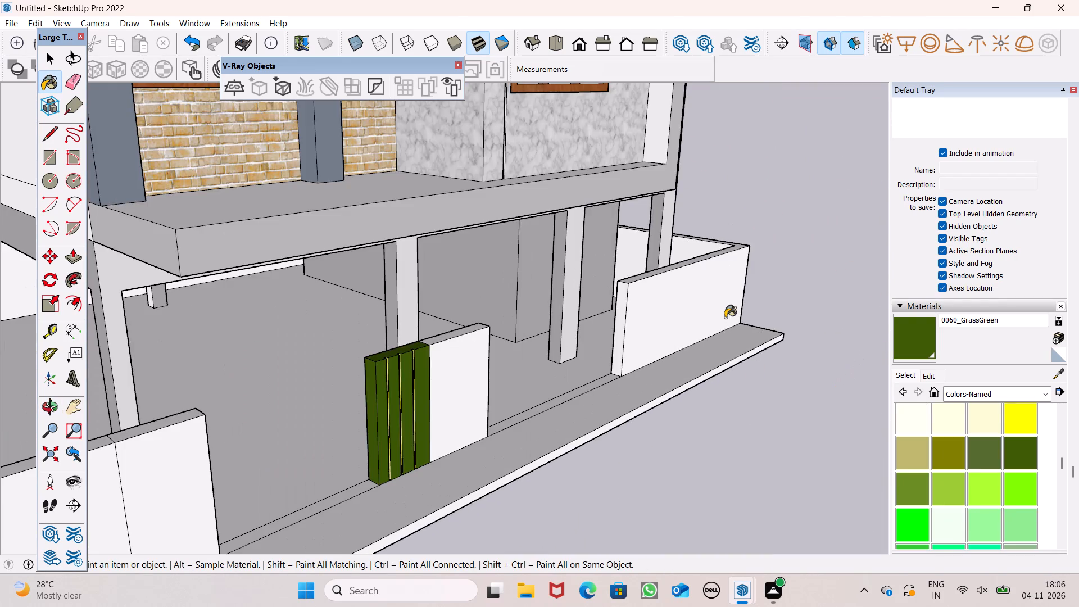
pyautogui.scroll(-1, 724, 312)
pyautogui.moveTo(687, 471); pyautogui.dragTo(513, 427, button='middle')
# Set the blue value of the 0060_GrassGreen material to 76, leaving RGB 62, 91, 76.
pyautogui.click(929, 377)
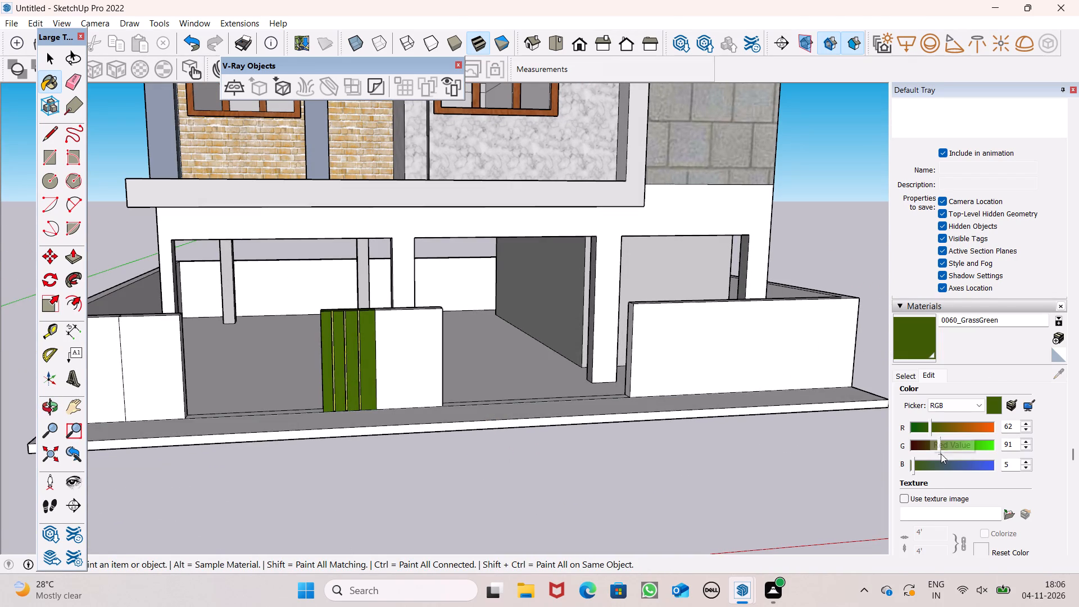
pyautogui.click(928, 462)
pyautogui.scroll(-9, 601, 220)
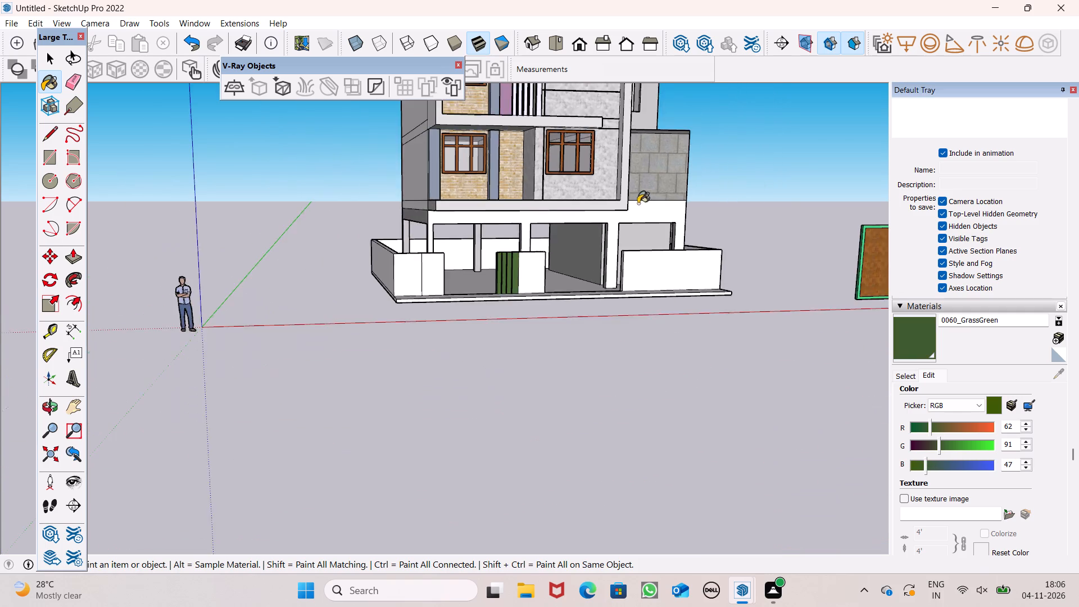
pyautogui.scroll(-1, 638, 203)
pyautogui.moveTo(614, 298); pyautogui.dragTo(493, 306, button='middle')
pyautogui.scroll(8, 484, 268)
pyautogui.scroll(1, 542, 328)
pyautogui.moveTo(544, 335); pyautogui.dragTo(555, 357, button='middle')
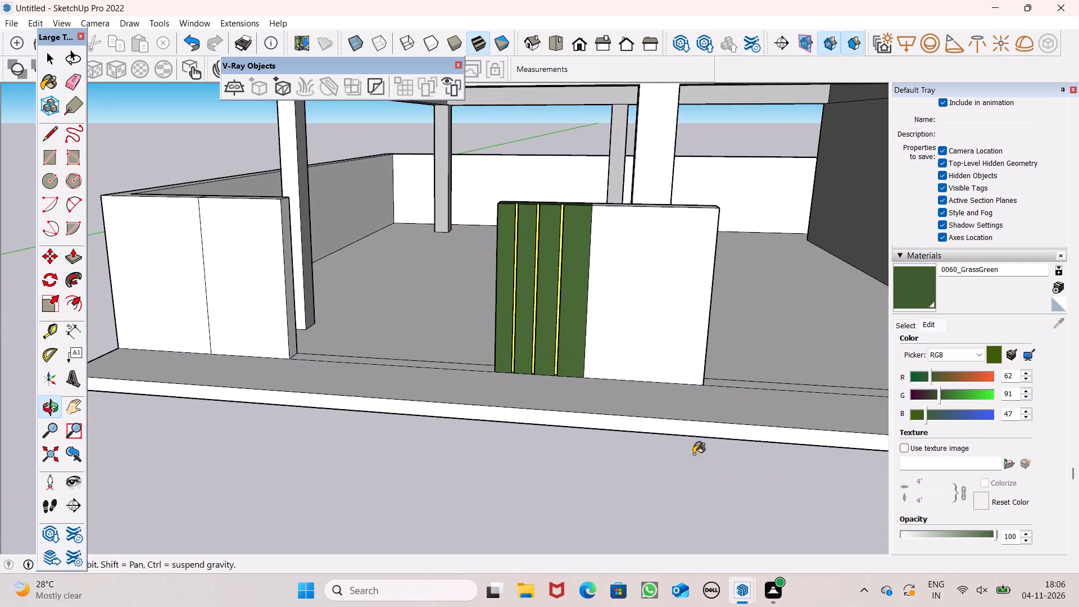
pyautogui.click(937, 409)
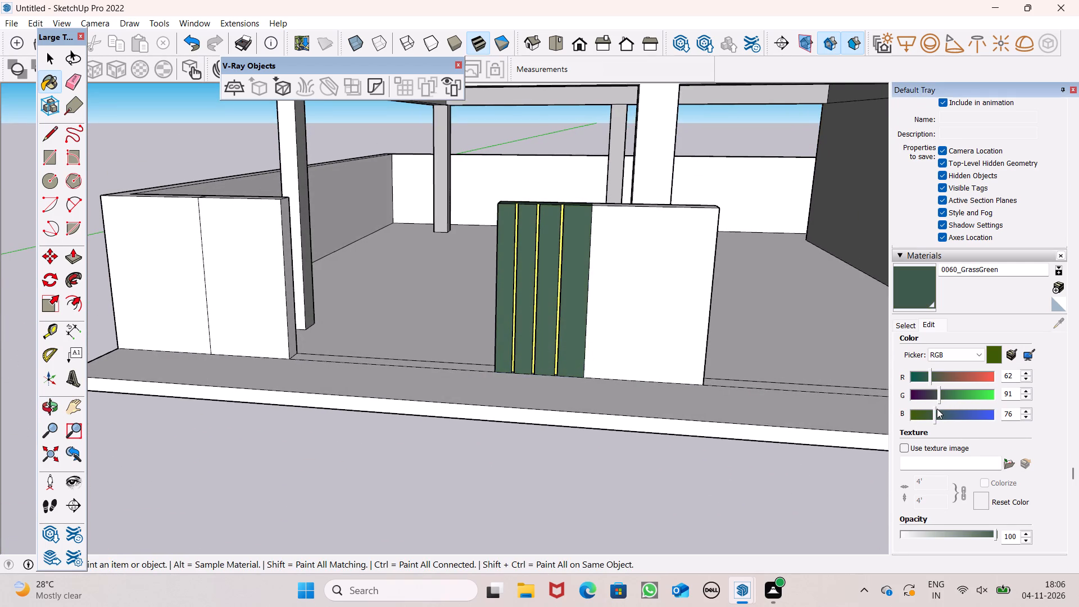
pyautogui.scroll(-3, 541, 306)
pyautogui.moveTo(554, 384); pyautogui.dragTo(557, 370, button='middle')
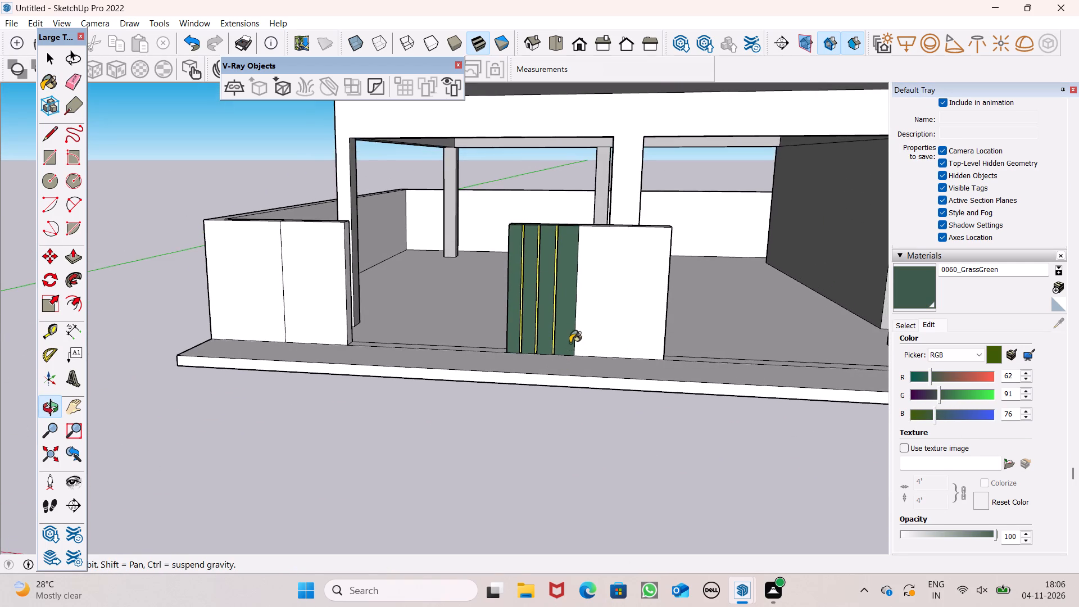
pyautogui.scroll(-8, 664, 289)
pyautogui.press('space')
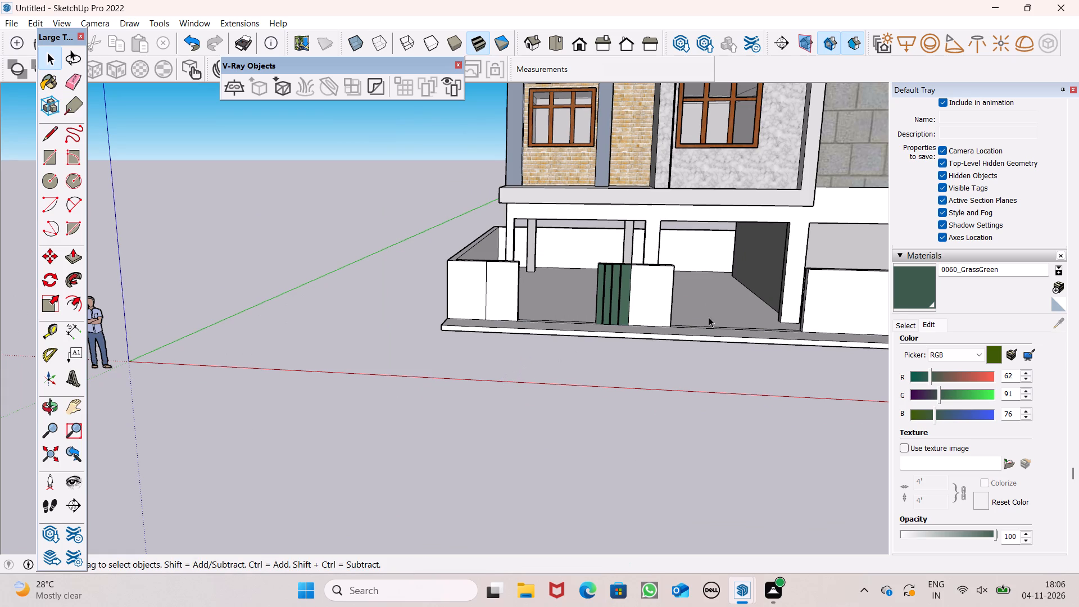
pyautogui.click(905, 325)
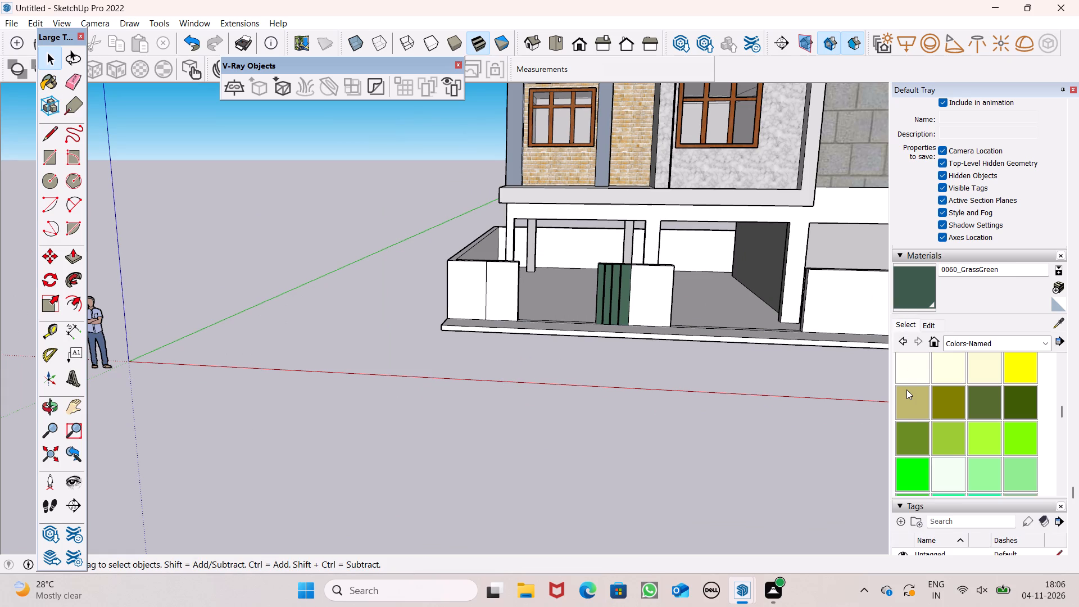
# Draw a vertical rectangle about 3' 5/8" high and 1' 5 1/2" wide on the middle wall's plain white front section.
pyautogui.scroll(6, 746, 307)
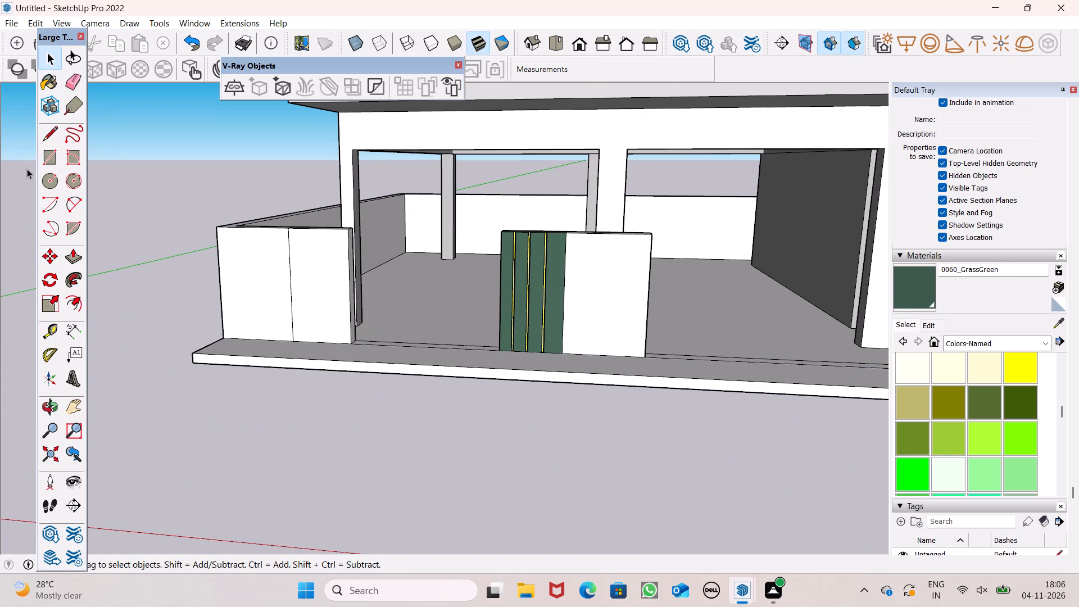
pyautogui.click(52, 147)
pyautogui.scroll(1, 412, 250)
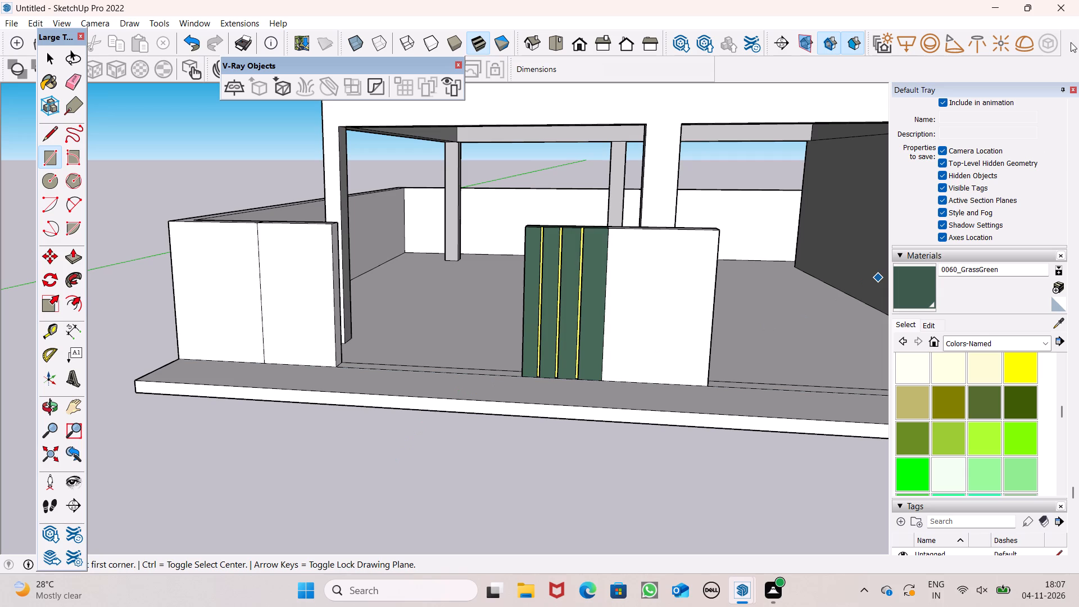
pyautogui.scroll(-1, 1033, 166)
pyautogui.scroll(-2, 691, 176)
pyautogui.scroll(1, 709, 295)
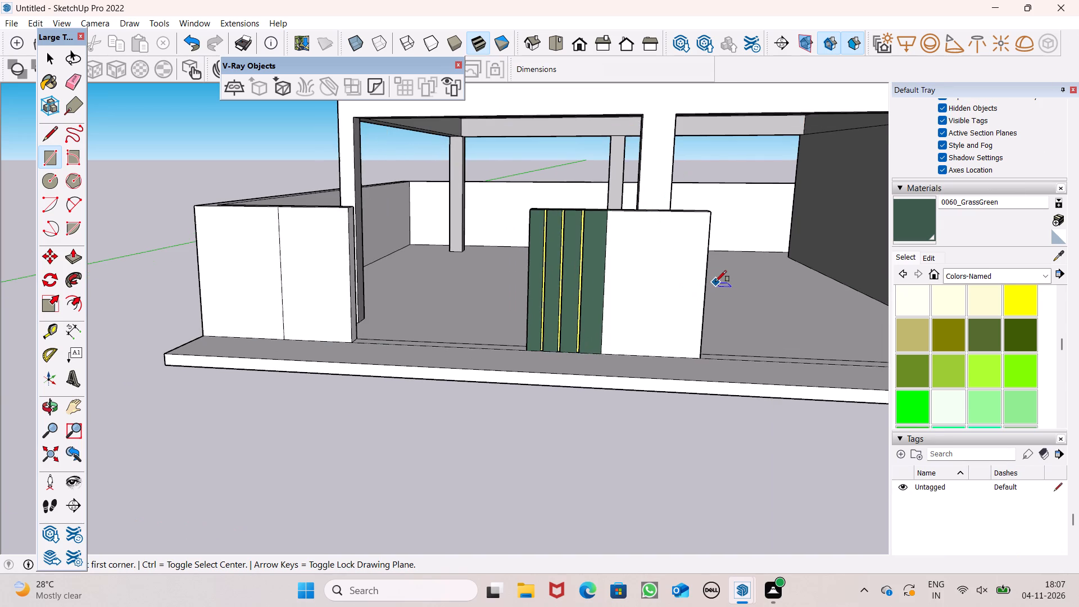
pyautogui.scroll(2, 726, 290)
pyautogui.scroll(3, 636, 238)
pyautogui.scroll(-4, 578, 218)
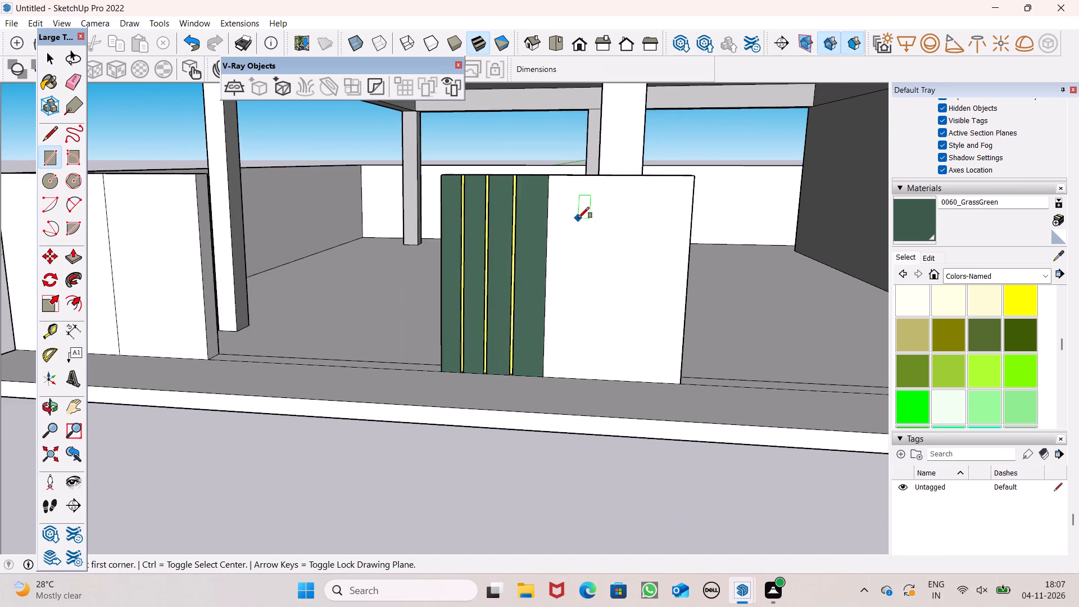
pyautogui.scroll(1, 563, 227)
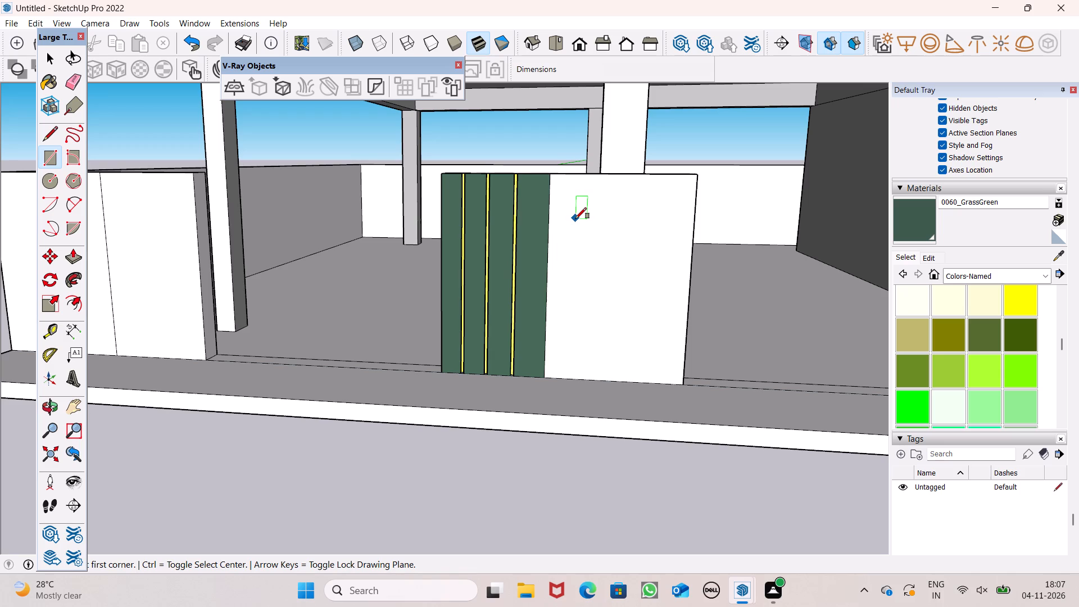
pyautogui.click(575, 214)
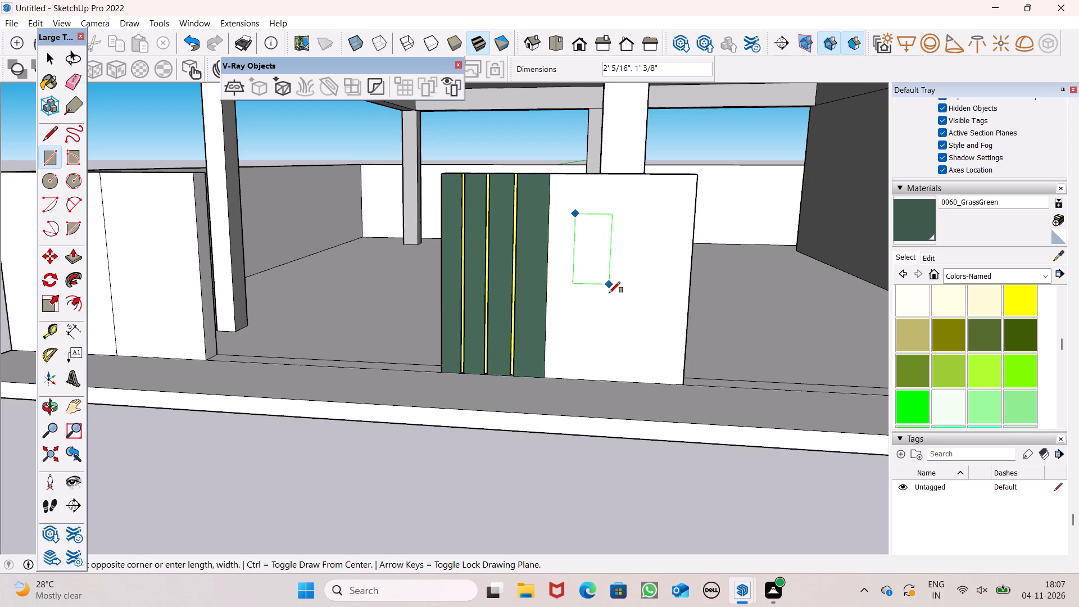
pyautogui.click(623, 320)
# Push the rectangle about 2 13/16" into the middle wall to form a recess.
pyautogui.moveTo(525, 260); pyautogui.dragTo(531, 323, button='middle')
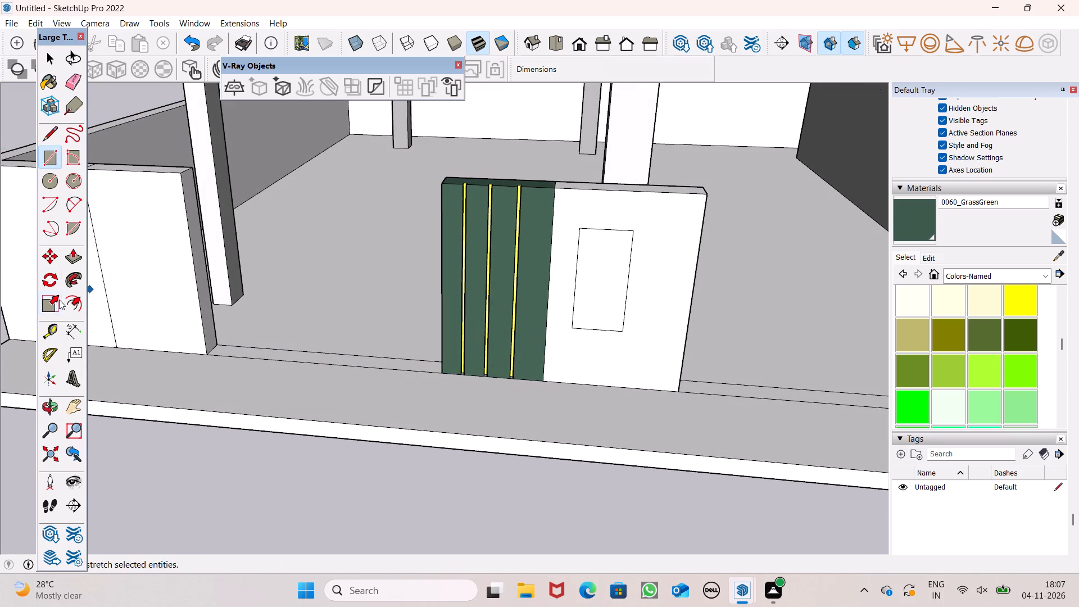
pyautogui.click(80, 252)
pyautogui.scroll(4, 647, 267)
pyautogui.moveTo(579, 342); pyautogui.dragTo(579, 337)
pyautogui.scroll(-3, 483, 276)
# Paint the recess's back face with Stone Flagstone Ashlar from the Brick, Cladding and Siding collection.
pyautogui.moveTo(566, 309); pyautogui.dragTo(614, 300, button='middle')
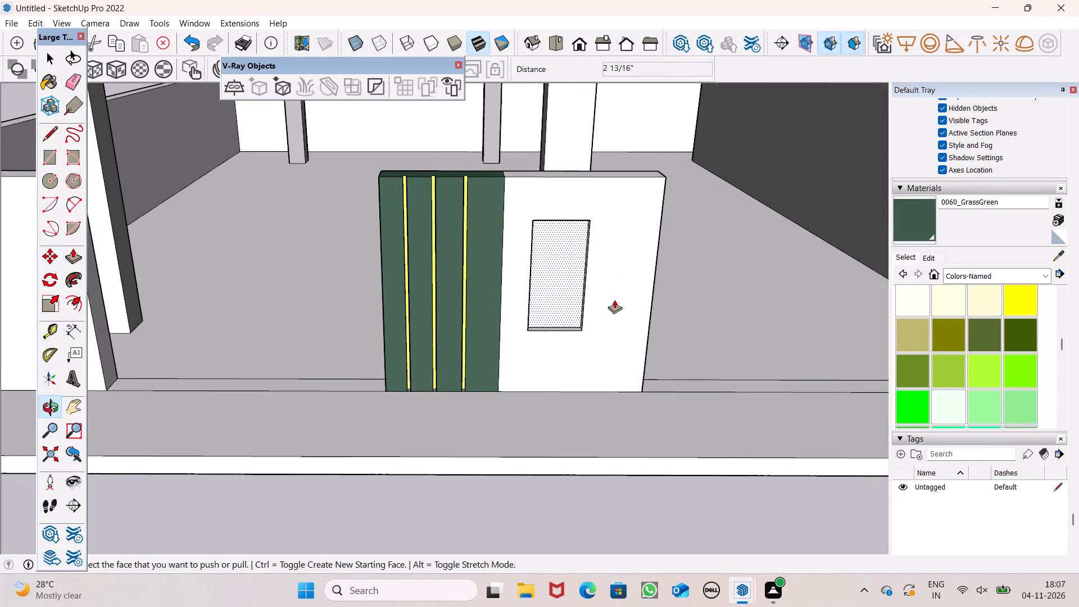
pyautogui.click(966, 279)
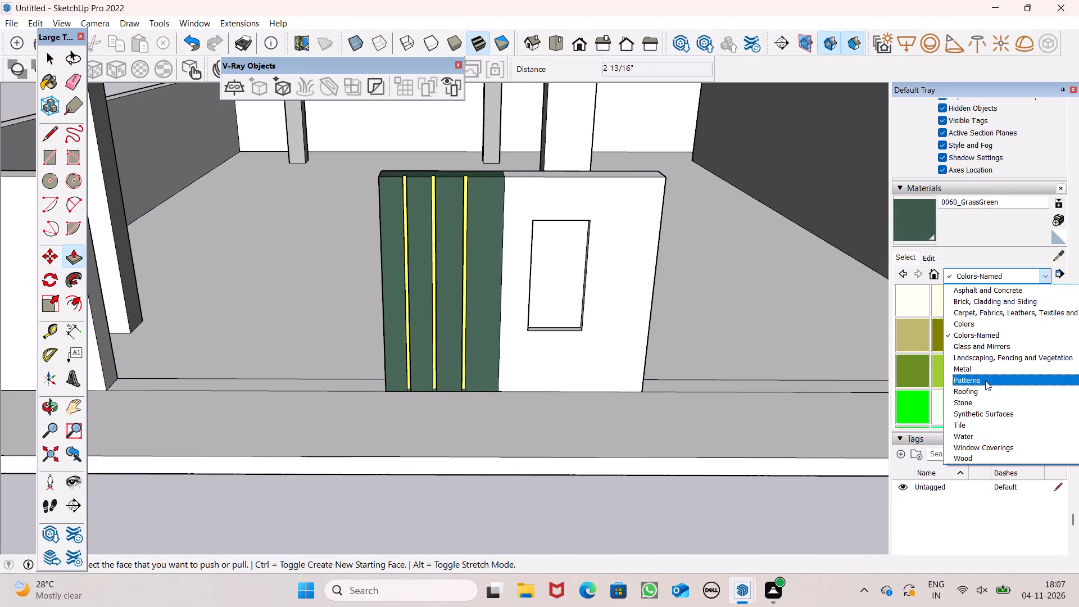
pyautogui.click(1054, 459)
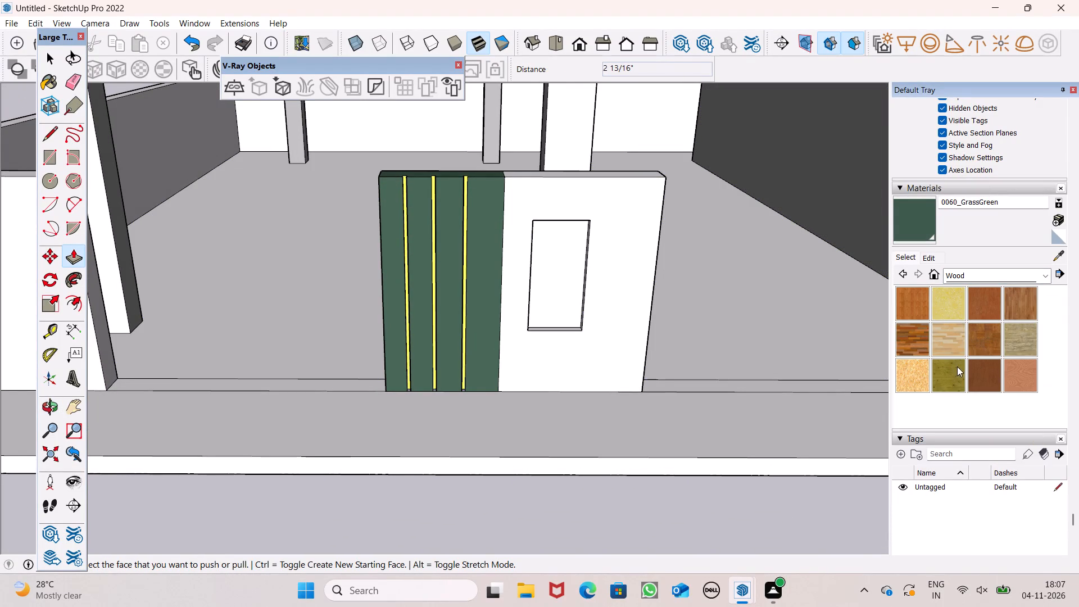
pyautogui.click(966, 278)
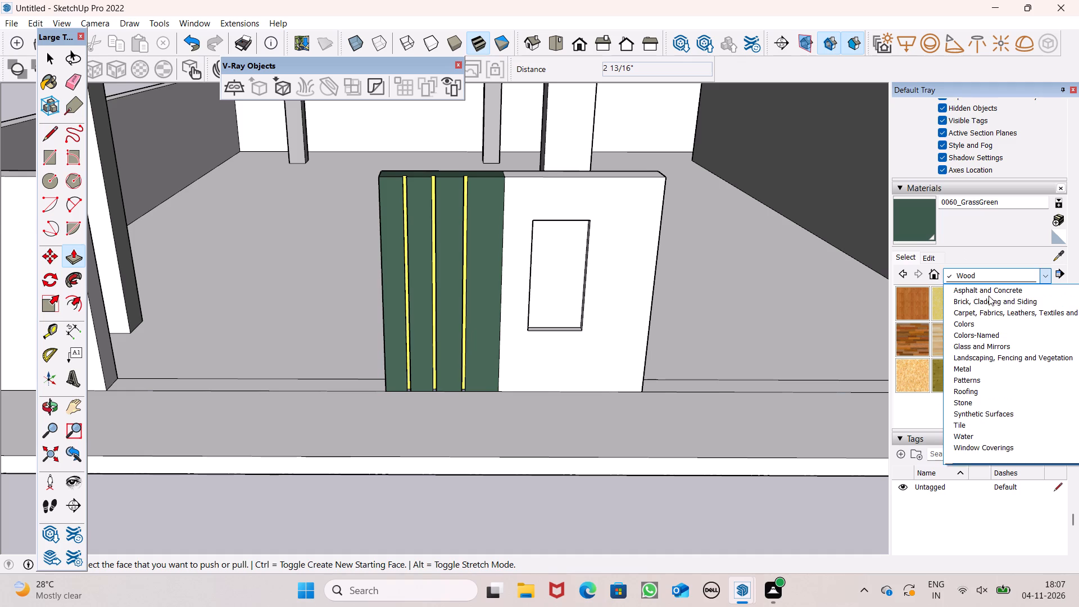
pyautogui.click(995, 300)
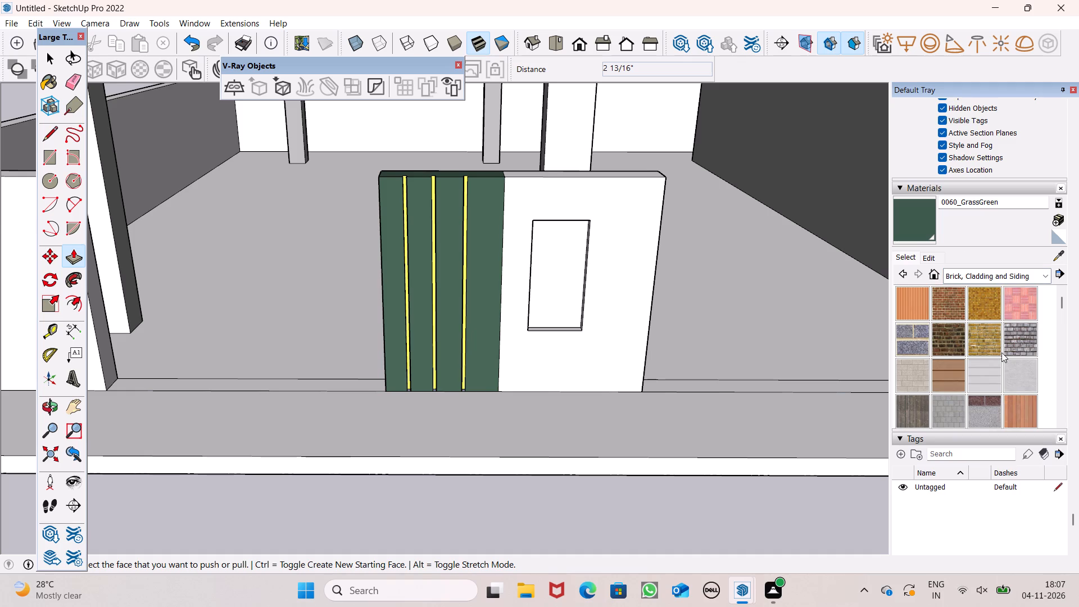
pyautogui.click(973, 346)
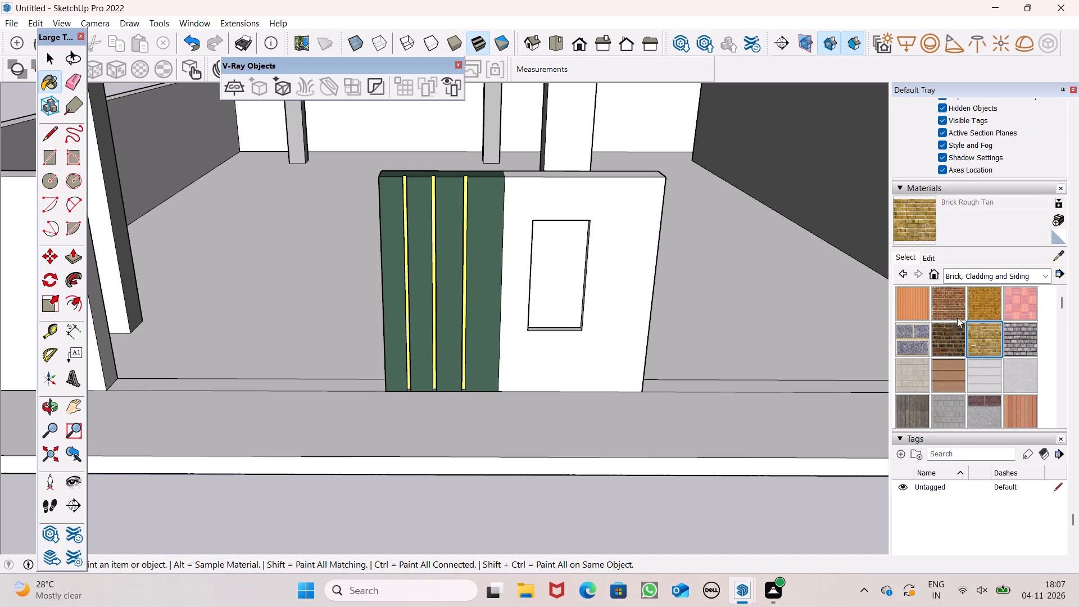
pyautogui.scroll(-2, 964, 321)
pyautogui.scroll(1, 972, 325)
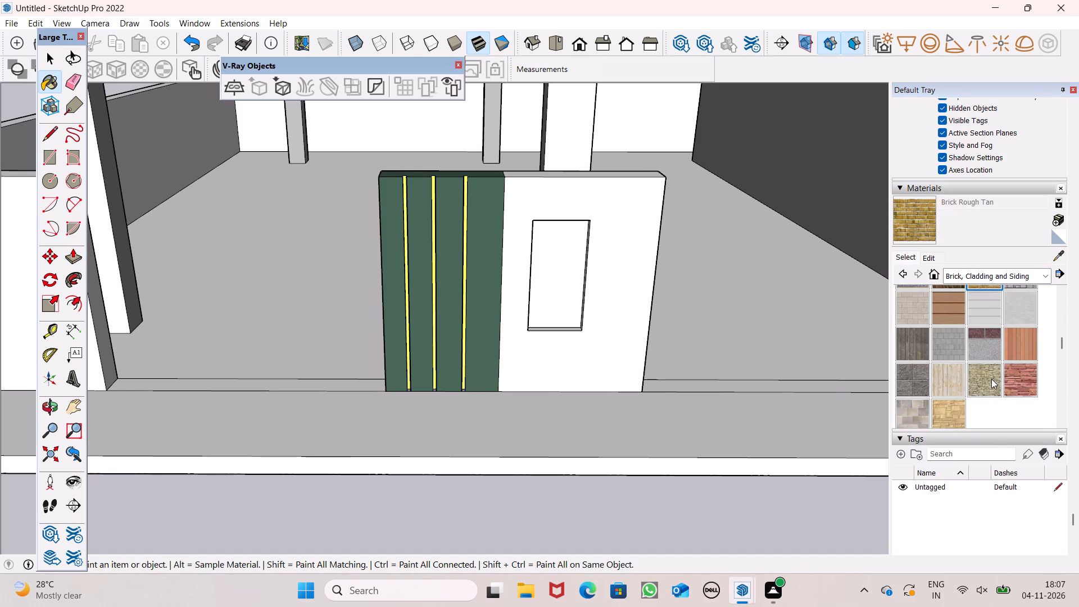
pyautogui.click(991, 379)
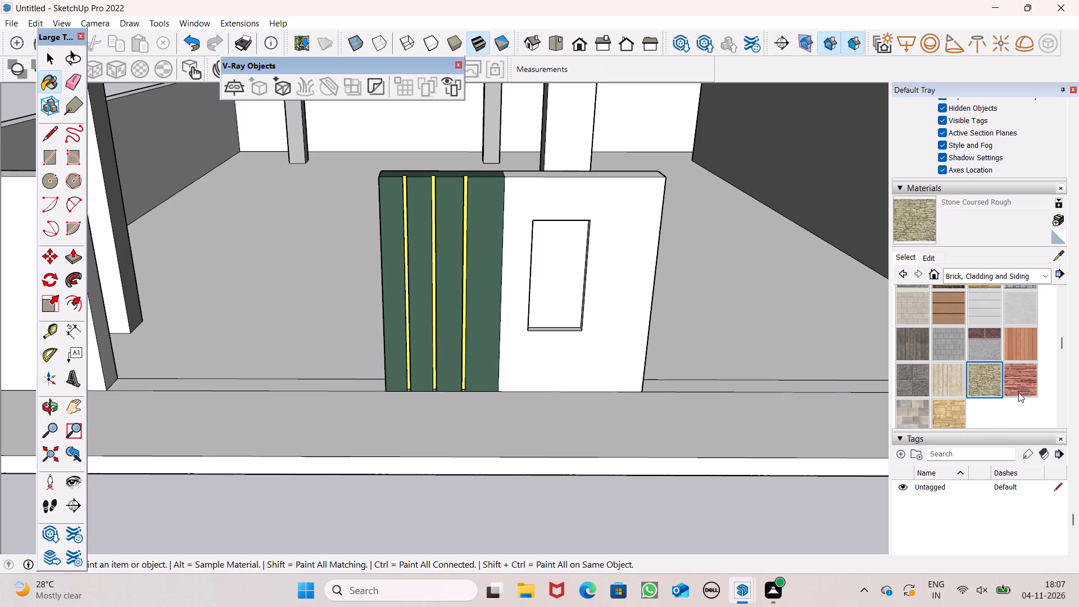
pyautogui.click(1019, 392)
pyautogui.click(554, 290)
# Paint the recess's bottom and two side faces with Stone Flagstone Ashlar.
pyautogui.scroll(4, 565, 301)
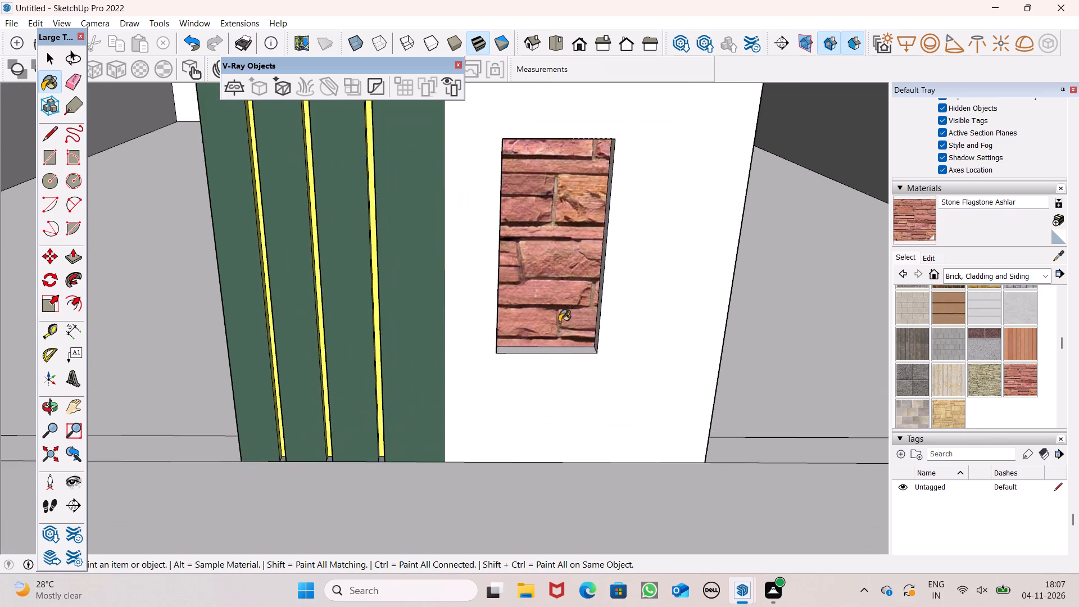
pyautogui.scroll(5, 559, 322)
pyautogui.moveTo(572, 356); pyautogui.dragTo(588, 402, button='middle')
pyautogui.scroll(1, 588, 402)
pyautogui.click(579, 373)
pyautogui.moveTo(582, 363); pyautogui.dragTo(708, 350, button='middle')
pyautogui.click(636, 304)
pyautogui.click(609, 320)
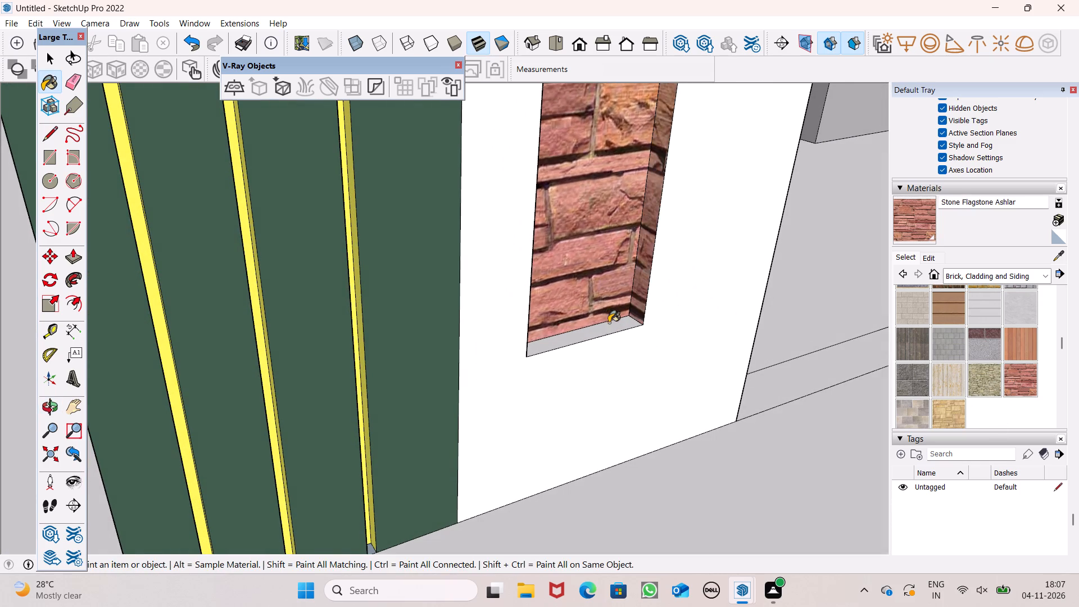
pyautogui.click(610, 327)
pyautogui.moveTo(618, 328); pyautogui.dragTo(360, 311, button='middle')
pyautogui.scroll(1, 360, 311)
pyautogui.click(370, 297)
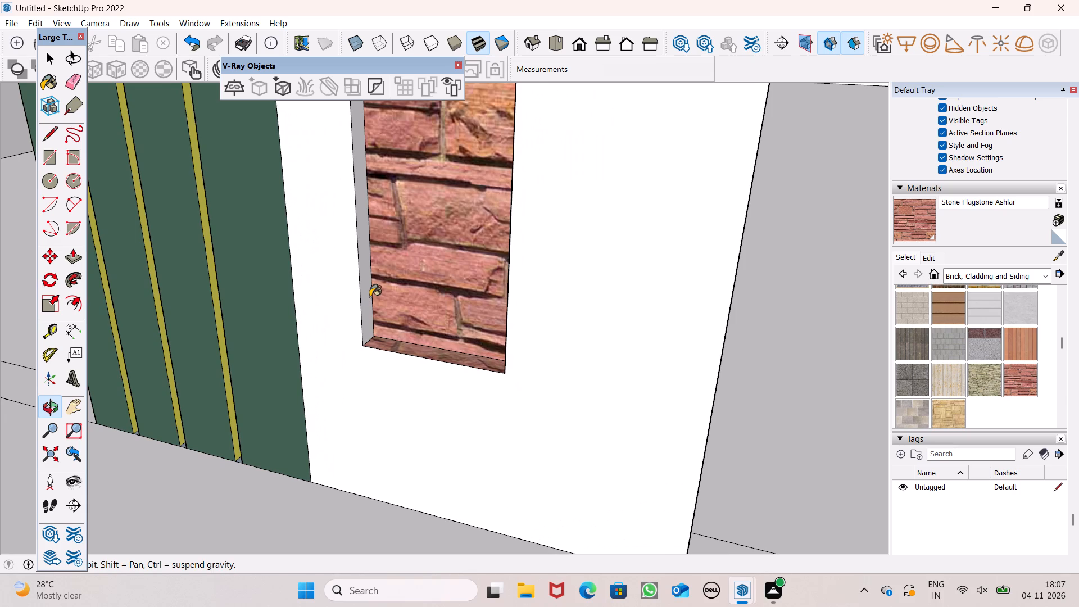
# Paint the top, front, end and back faces of the corner wall's section beside the wide gate opening with Stone Flagstone Ashlar.
pyautogui.scroll(-7, 468, 261)
pyautogui.scroll(-8, 551, 270)
pyautogui.scroll(3, 177, 256)
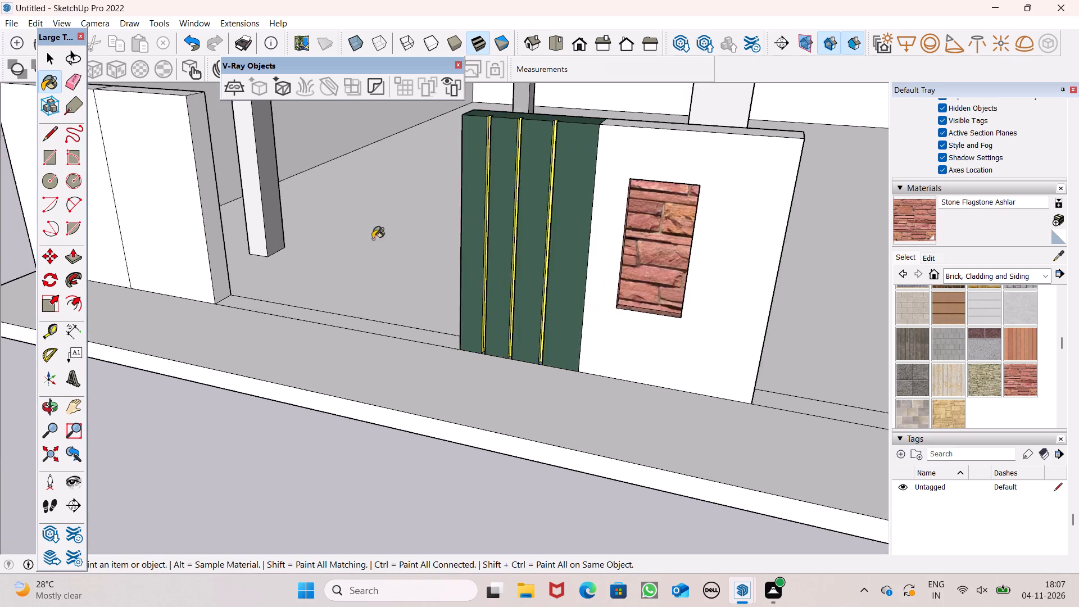
pyautogui.scroll(-6, 412, 239)
pyautogui.scroll(-5, 319, 197)
pyautogui.scroll(2, 319, 195)
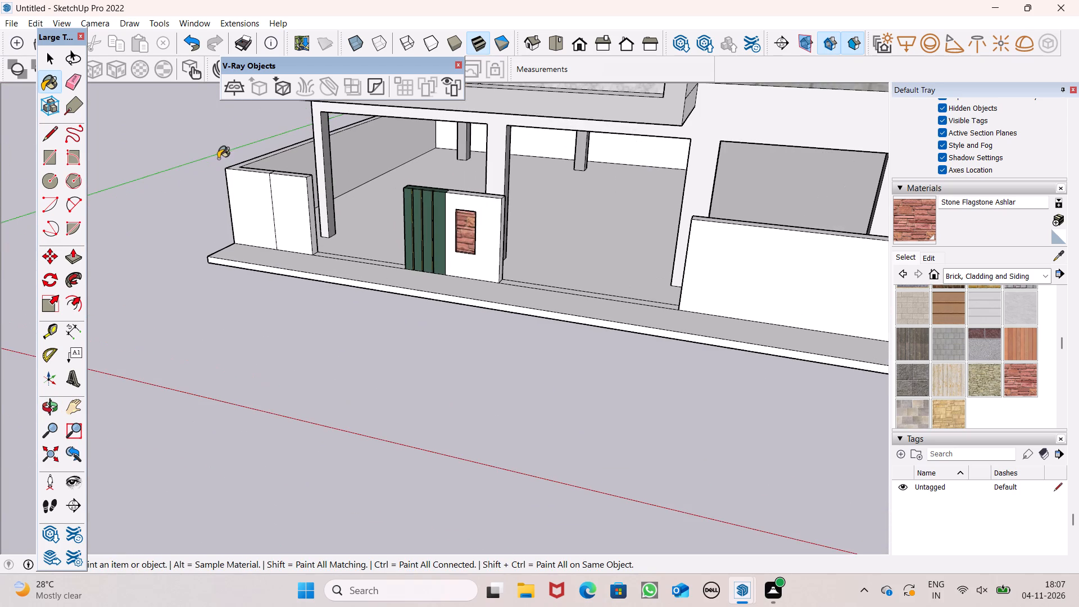
pyautogui.moveTo(225, 193); pyautogui.dragTo(344, 265, button='middle')
pyautogui.scroll(6, 328, 223)
pyautogui.click(227, 195)
pyautogui.click(227, 210)
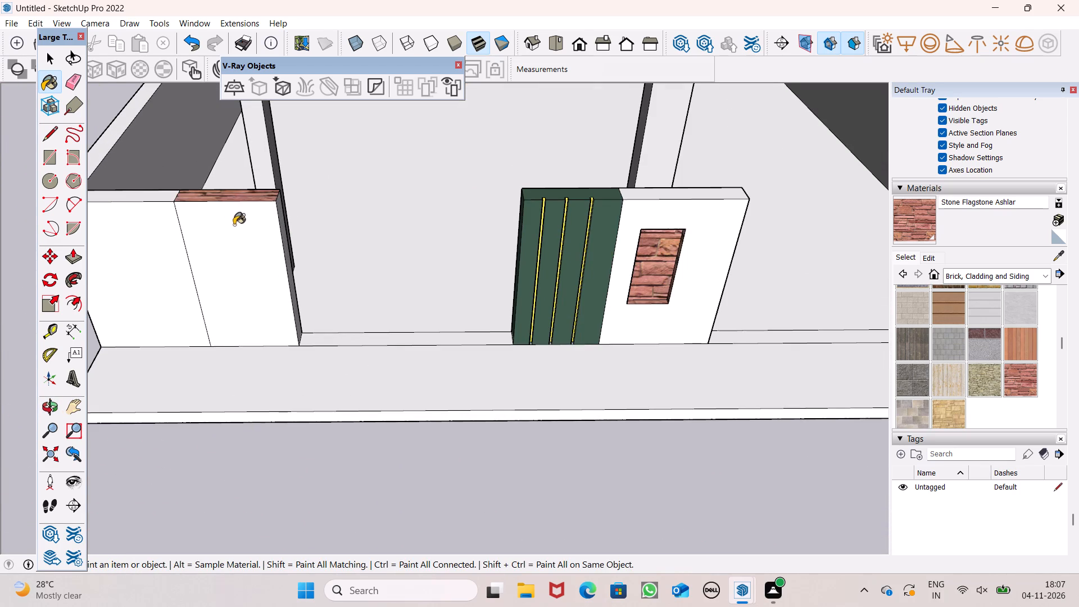
pyautogui.moveTo(234, 225); pyautogui.dragTo(23, 185, button='middle')
pyautogui.scroll(1, 24, 187)
pyautogui.click(386, 215)
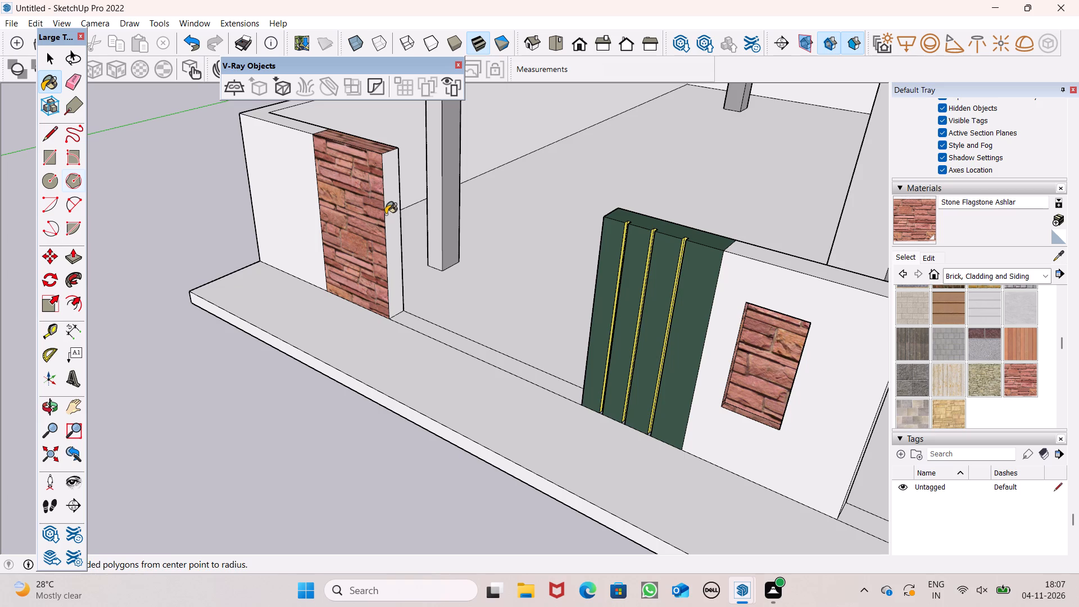
pyautogui.moveTo(406, 241); pyautogui.dragTo(91, 164, button='middle')
pyautogui.scroll(3, 205, 151)
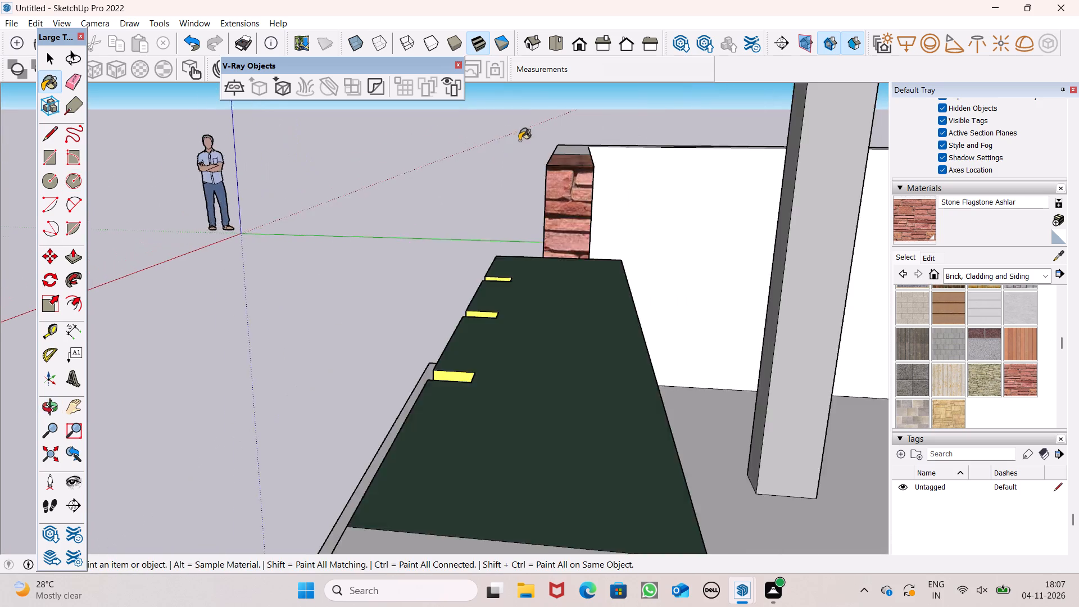
pyautogui.scroll(2, 519, 141)
pyautogui.moveTo(655, 262); pyautogui.dragTo(552, 260, button='middle')
pyautogui.click(650, 282)
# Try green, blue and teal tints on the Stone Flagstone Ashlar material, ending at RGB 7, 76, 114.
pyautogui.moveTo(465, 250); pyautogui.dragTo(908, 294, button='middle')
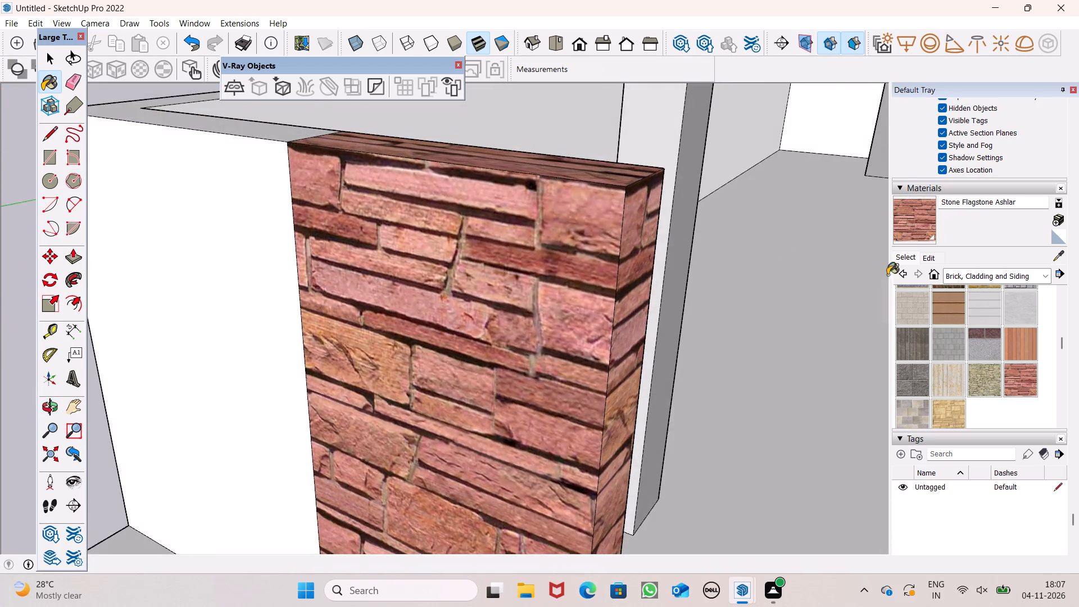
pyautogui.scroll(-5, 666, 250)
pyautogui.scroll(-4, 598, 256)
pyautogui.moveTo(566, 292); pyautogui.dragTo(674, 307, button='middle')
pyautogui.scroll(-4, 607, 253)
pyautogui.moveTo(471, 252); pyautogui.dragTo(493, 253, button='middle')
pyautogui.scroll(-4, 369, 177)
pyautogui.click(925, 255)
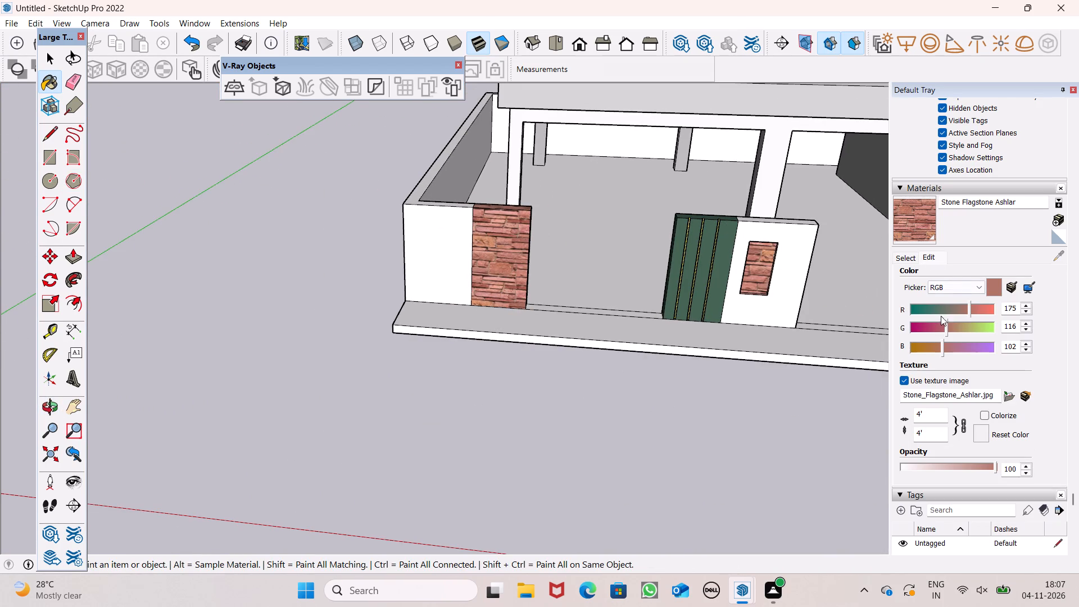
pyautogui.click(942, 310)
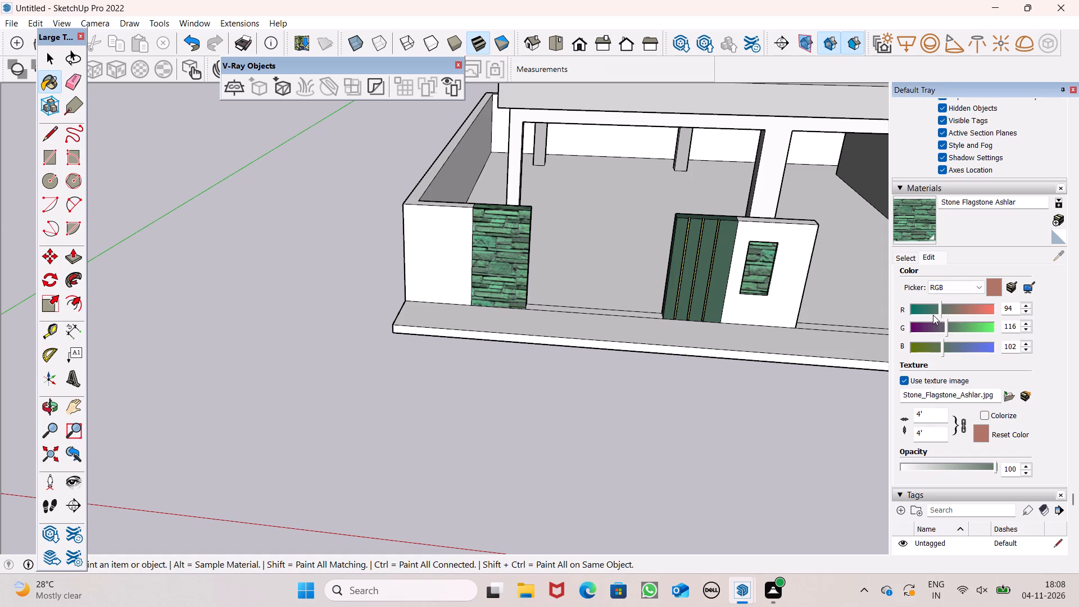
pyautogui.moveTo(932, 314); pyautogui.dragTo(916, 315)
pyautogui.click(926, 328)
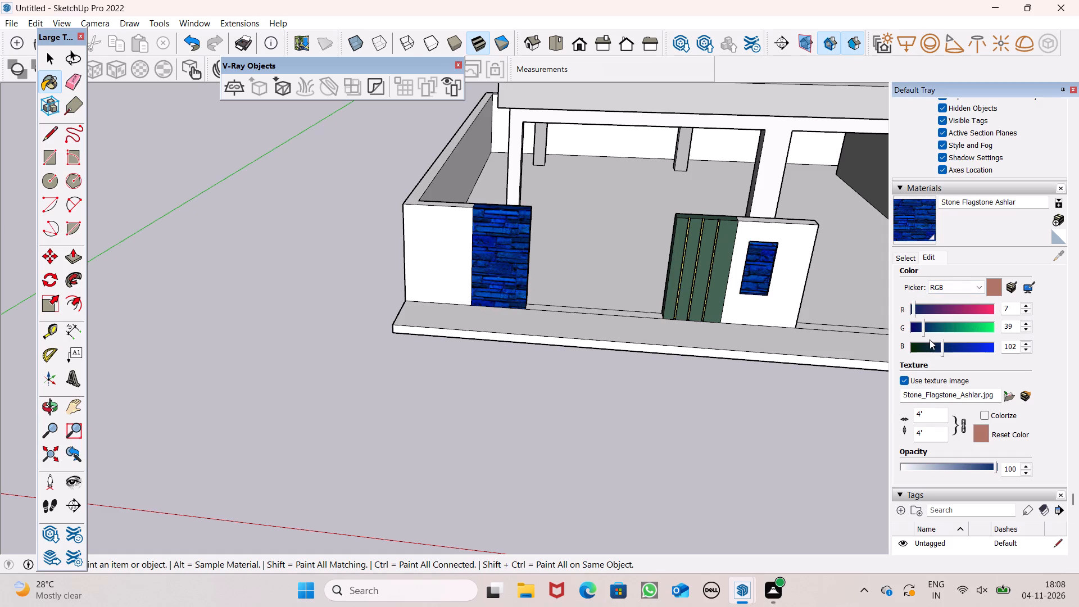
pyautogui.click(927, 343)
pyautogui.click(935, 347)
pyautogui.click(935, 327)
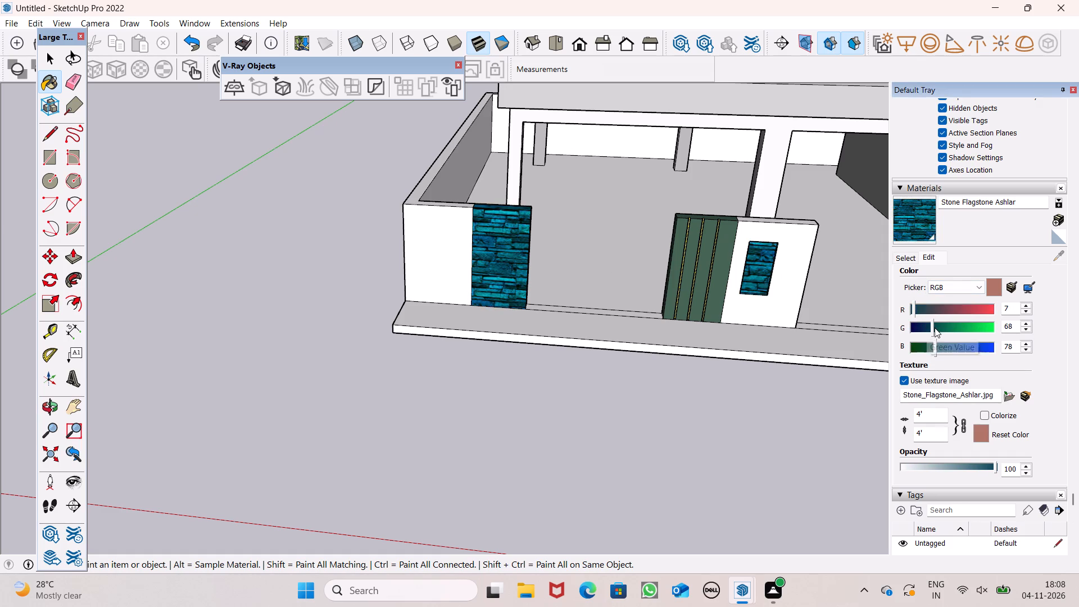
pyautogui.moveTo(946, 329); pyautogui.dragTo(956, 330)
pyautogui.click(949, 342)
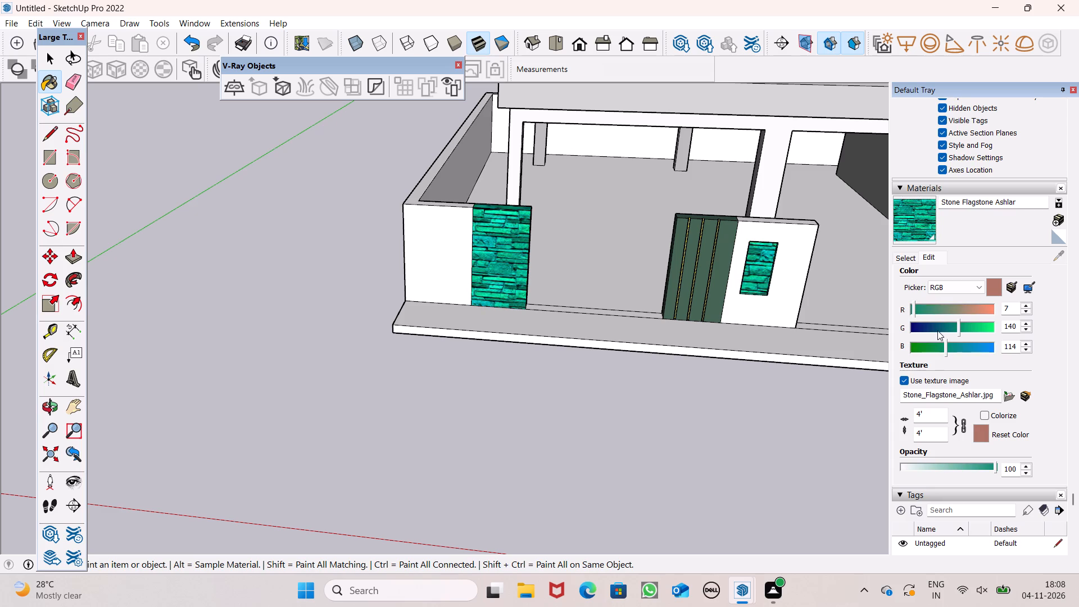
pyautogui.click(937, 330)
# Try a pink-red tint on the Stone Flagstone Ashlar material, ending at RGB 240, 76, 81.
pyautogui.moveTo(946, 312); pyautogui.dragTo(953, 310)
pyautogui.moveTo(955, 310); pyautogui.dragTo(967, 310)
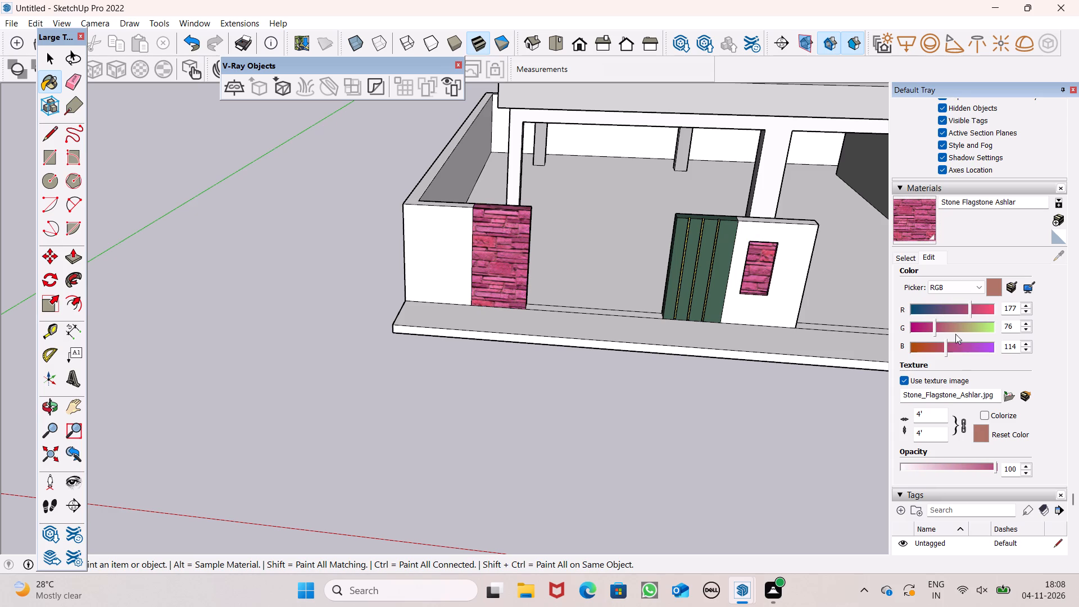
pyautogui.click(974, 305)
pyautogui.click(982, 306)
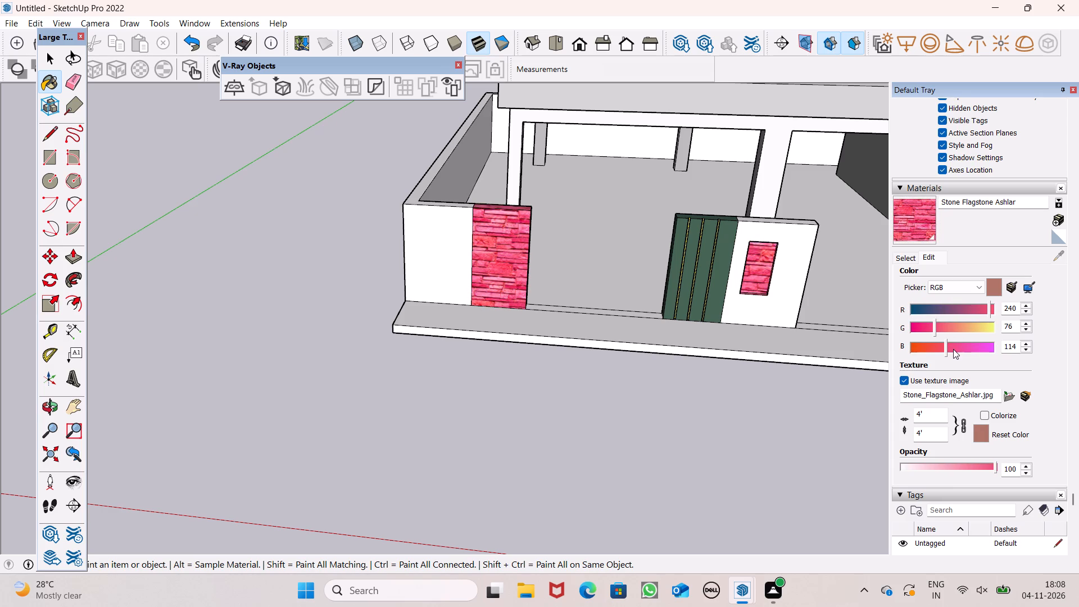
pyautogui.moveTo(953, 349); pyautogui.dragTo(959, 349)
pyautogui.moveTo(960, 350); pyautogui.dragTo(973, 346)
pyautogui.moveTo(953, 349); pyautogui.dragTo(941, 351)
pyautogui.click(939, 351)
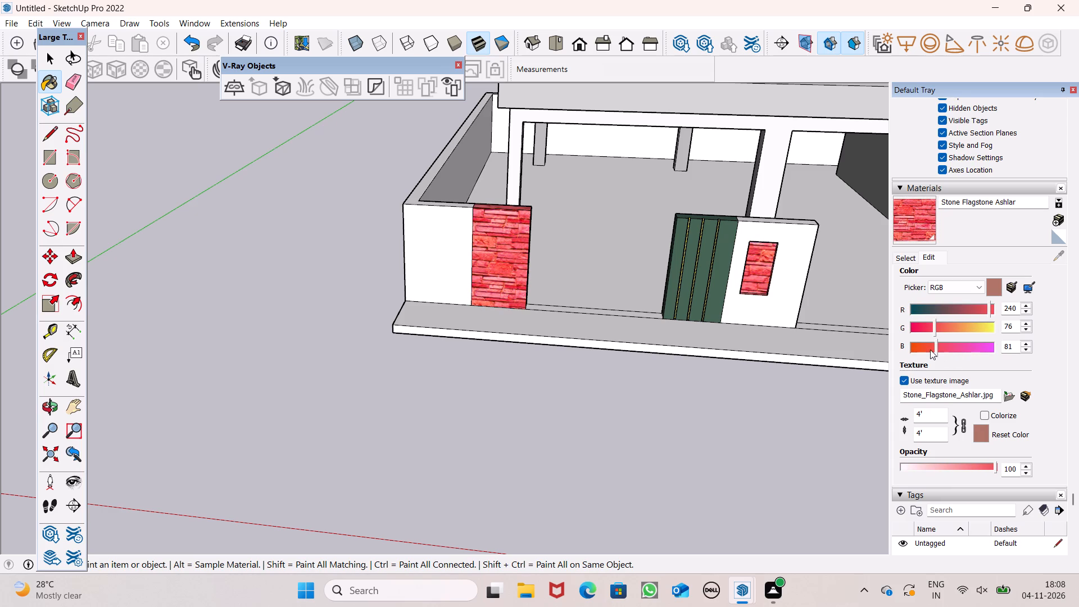
# Set the Stone Flagstone Ashlar material's colour to a golden brown, RGB 176, 109, 30.
pyautogui.click(962, 306)
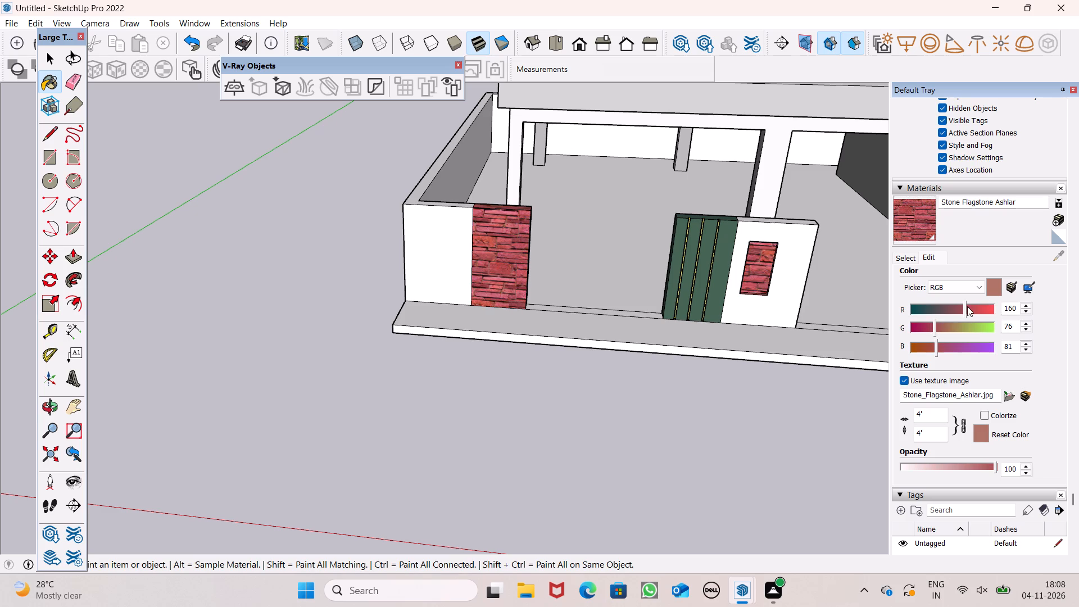
pyautogui.click(967, 306)
pyautogui.moveTo(932, 345); pyautogui.dragTo(926, 345)
pyautogui.click(926, 345)
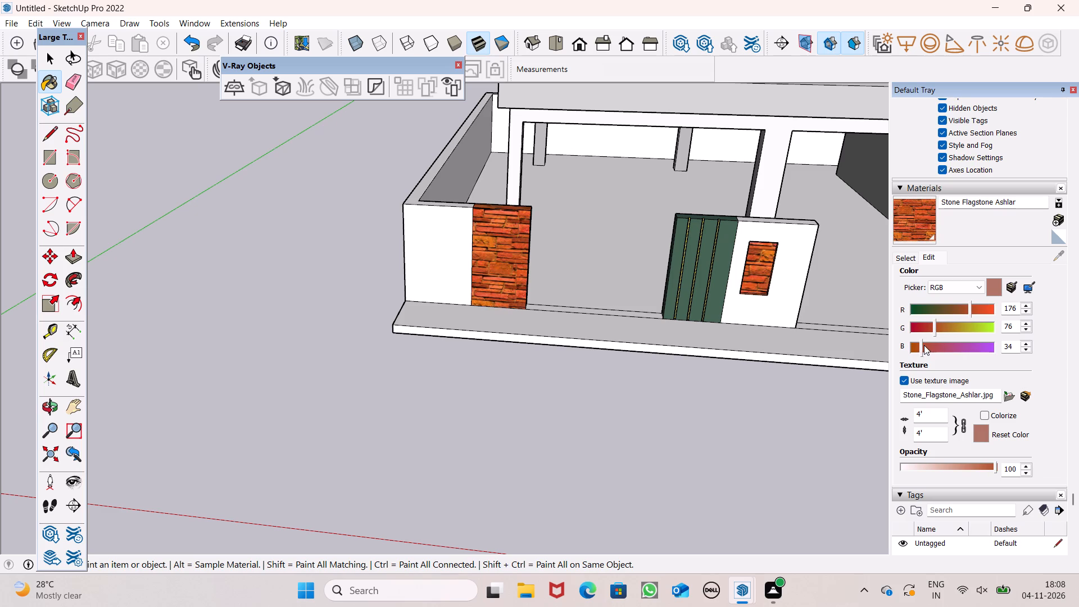
pyautogui.moveTo(936, 321); pyautogui.dragTo(949, 323)
pyautogui.moveTo(947, 326); pyautogui.dragTo(943, 326)
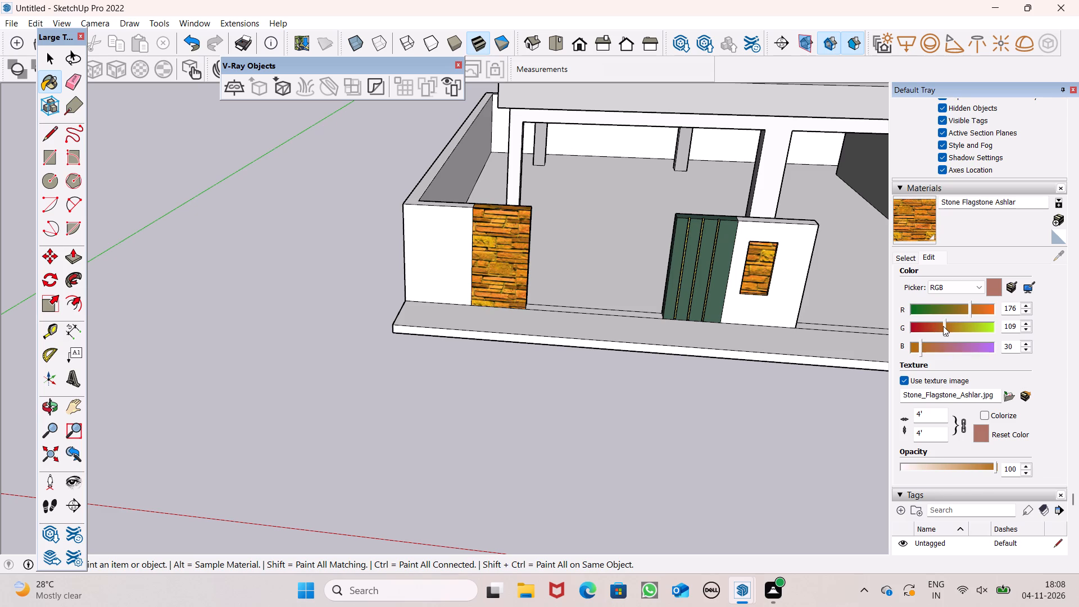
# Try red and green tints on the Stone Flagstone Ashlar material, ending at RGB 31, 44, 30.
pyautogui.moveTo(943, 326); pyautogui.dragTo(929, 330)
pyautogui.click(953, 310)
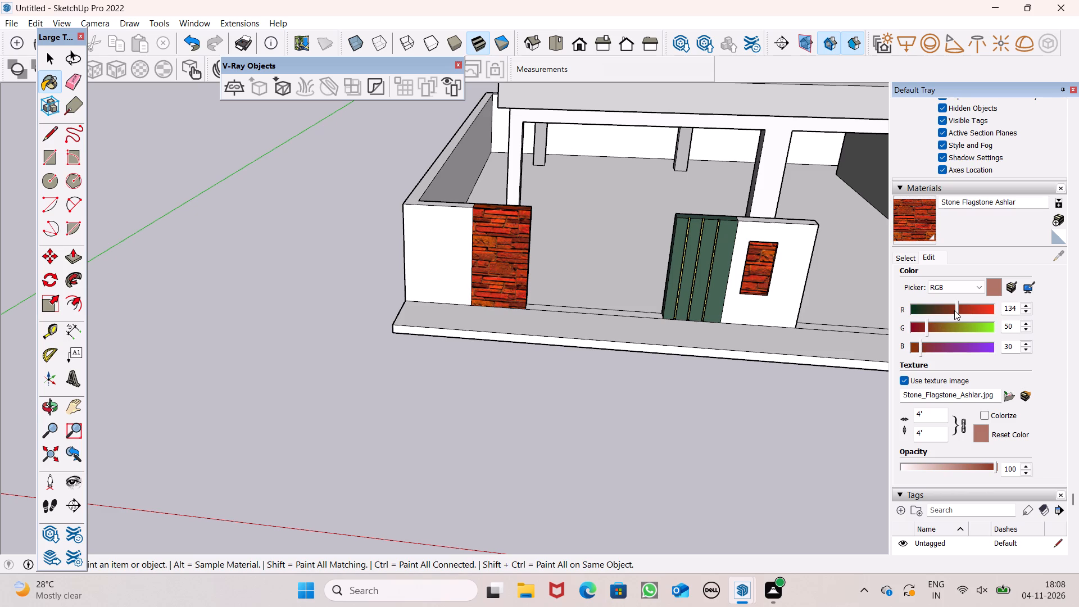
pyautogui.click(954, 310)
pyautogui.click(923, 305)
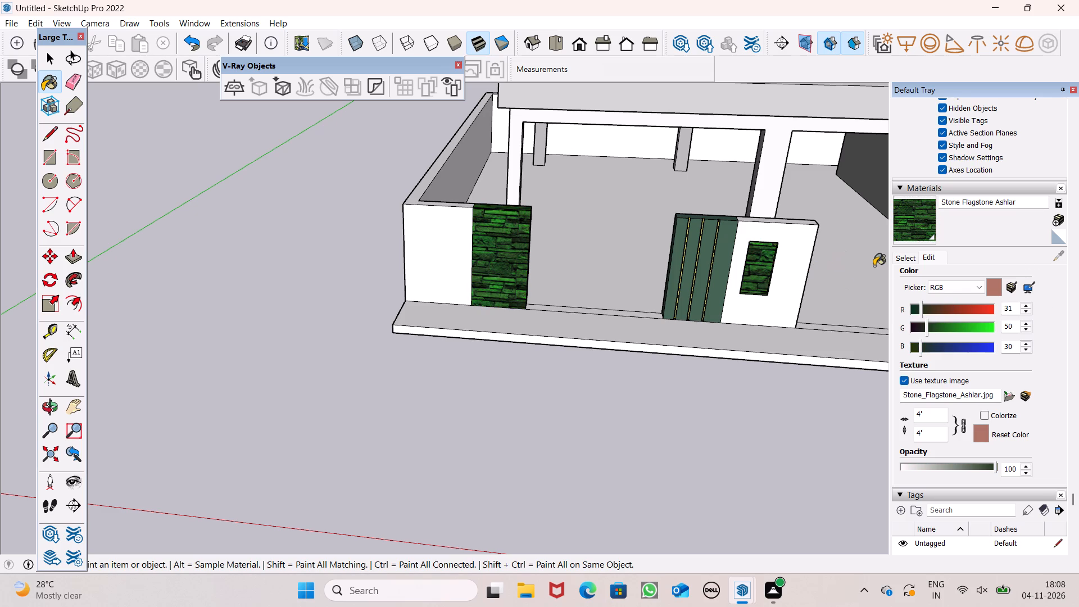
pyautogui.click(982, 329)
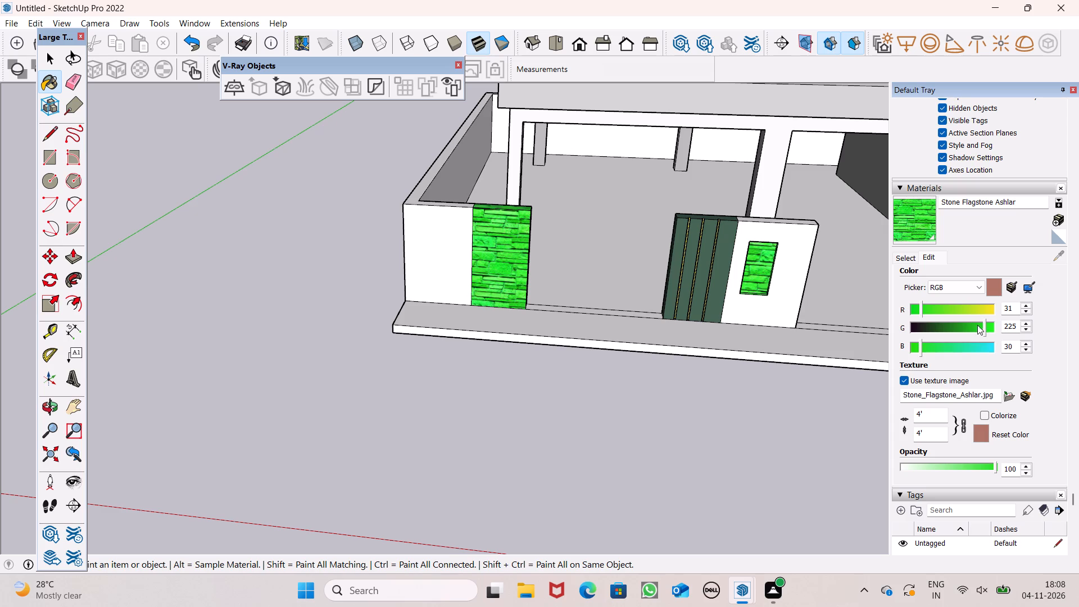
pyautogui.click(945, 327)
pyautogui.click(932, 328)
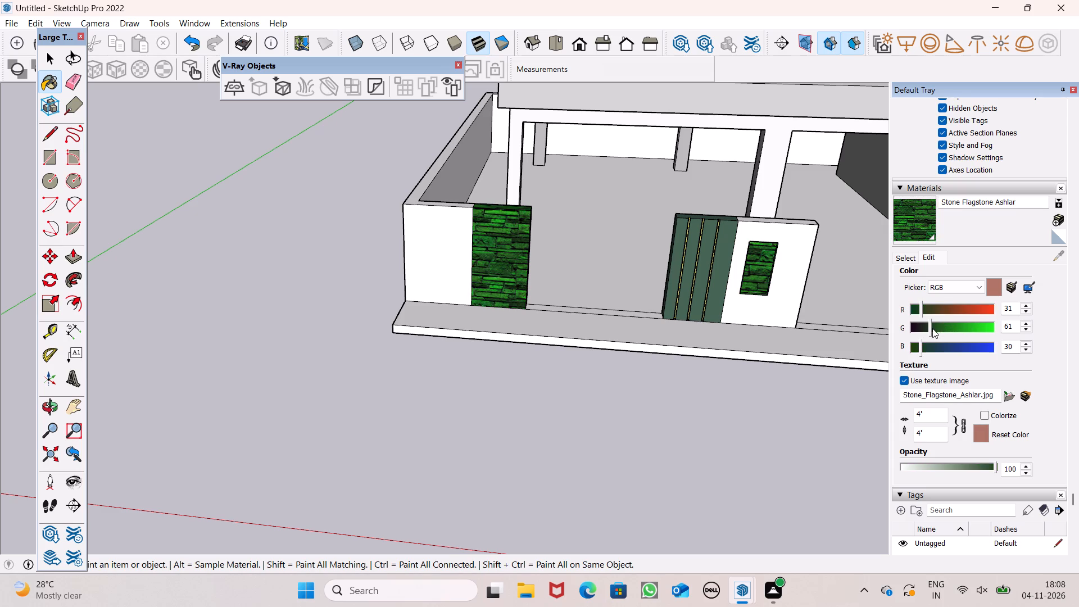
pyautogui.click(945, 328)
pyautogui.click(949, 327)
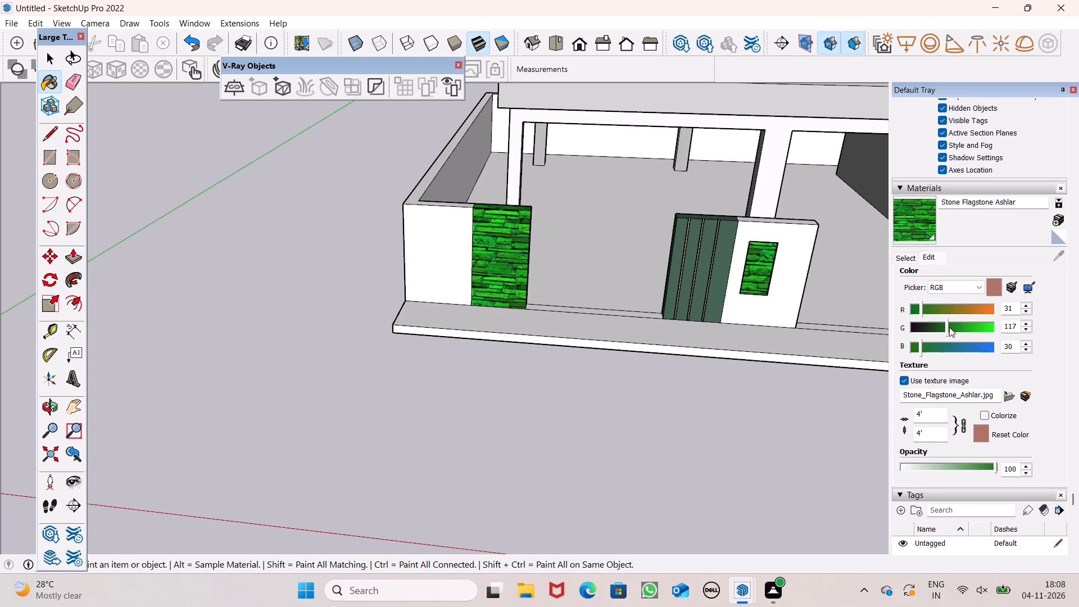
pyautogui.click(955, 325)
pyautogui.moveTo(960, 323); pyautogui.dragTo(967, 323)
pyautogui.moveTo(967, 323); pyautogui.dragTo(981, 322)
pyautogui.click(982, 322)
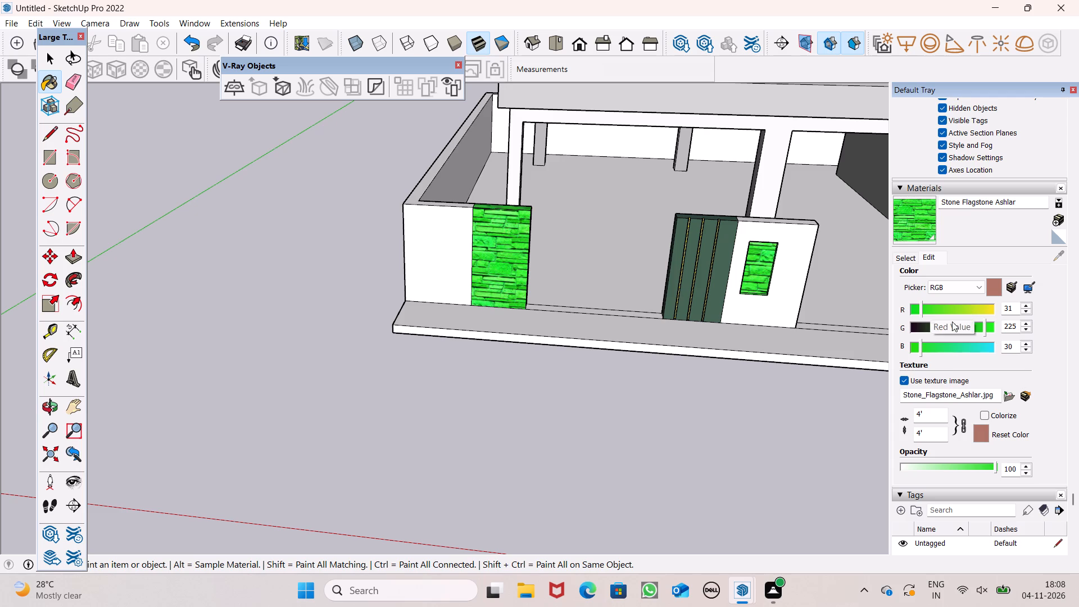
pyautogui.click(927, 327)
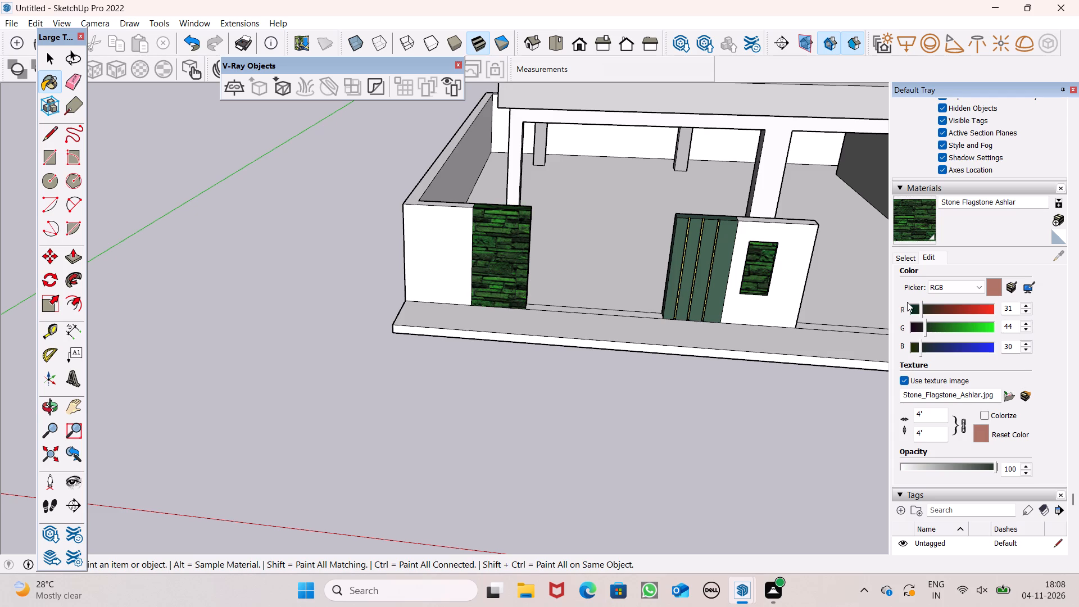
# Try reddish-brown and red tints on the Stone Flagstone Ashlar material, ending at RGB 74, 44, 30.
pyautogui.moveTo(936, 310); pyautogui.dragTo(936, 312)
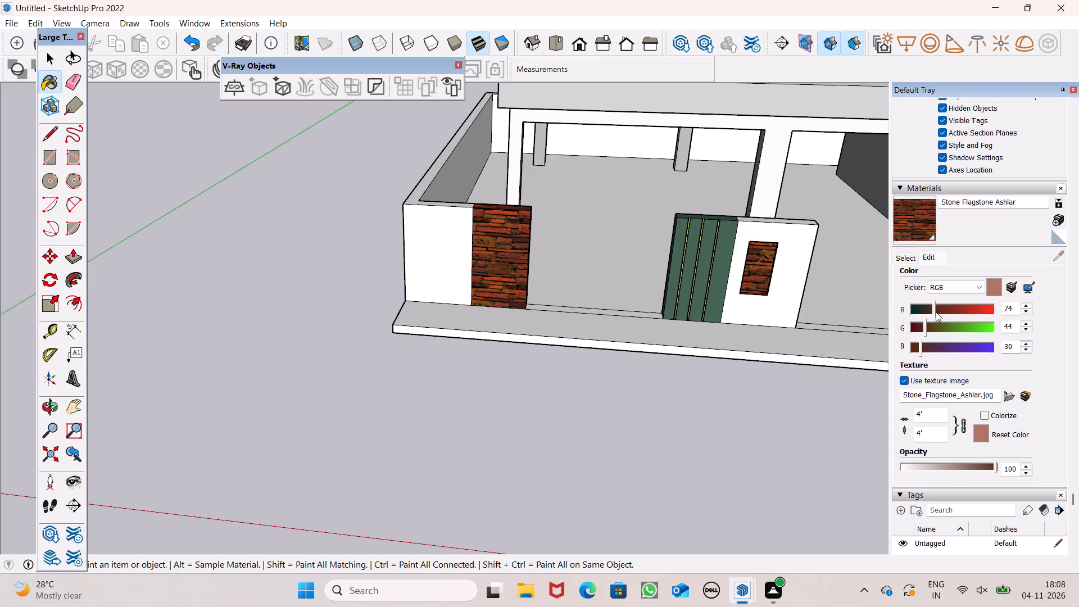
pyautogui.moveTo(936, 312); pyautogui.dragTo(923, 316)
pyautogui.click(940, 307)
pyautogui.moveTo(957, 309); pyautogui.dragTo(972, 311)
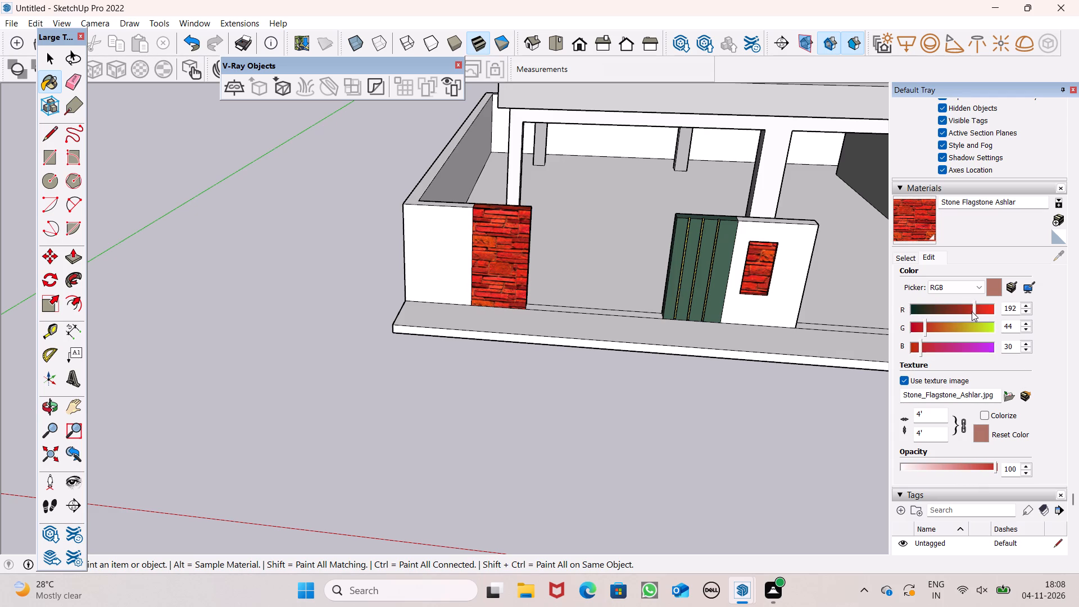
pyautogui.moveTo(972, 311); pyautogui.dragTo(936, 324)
# Set the Stone Flagstone Ashlar material's colour to a dark brown, RGB 106, 69, 26.
pyautogui.moveTo(927, 345); pyautogui.dragTo(922, 347)
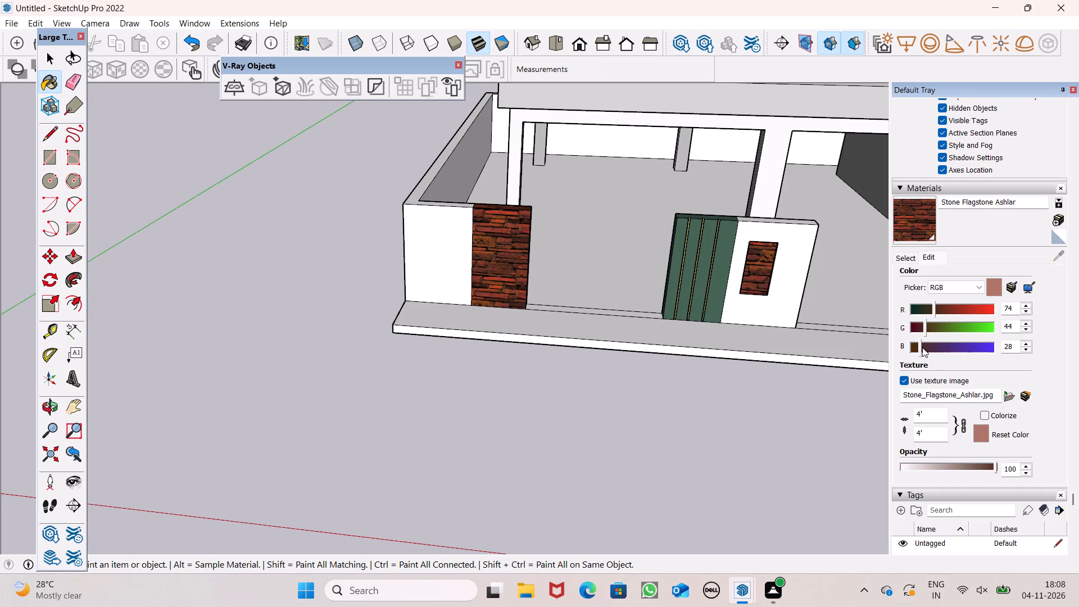
pyautogui.moveTo(922, 347); pyautogui.dragTo(922, 348)
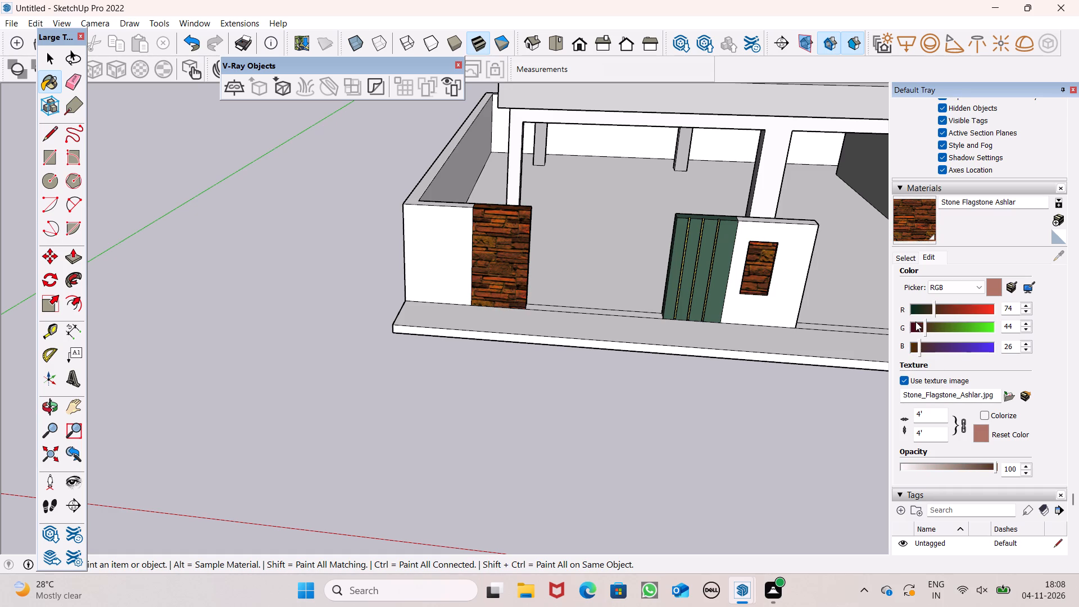
pyautogui.click(922, 310)
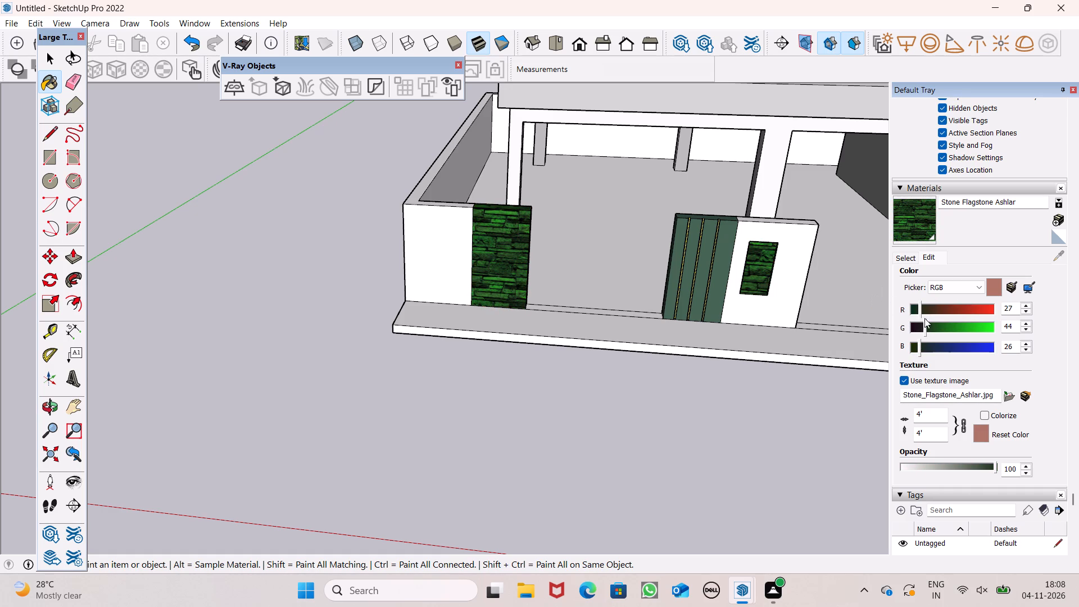
pyautogui.click(926, 312)
pyautogui.click(919, 325)
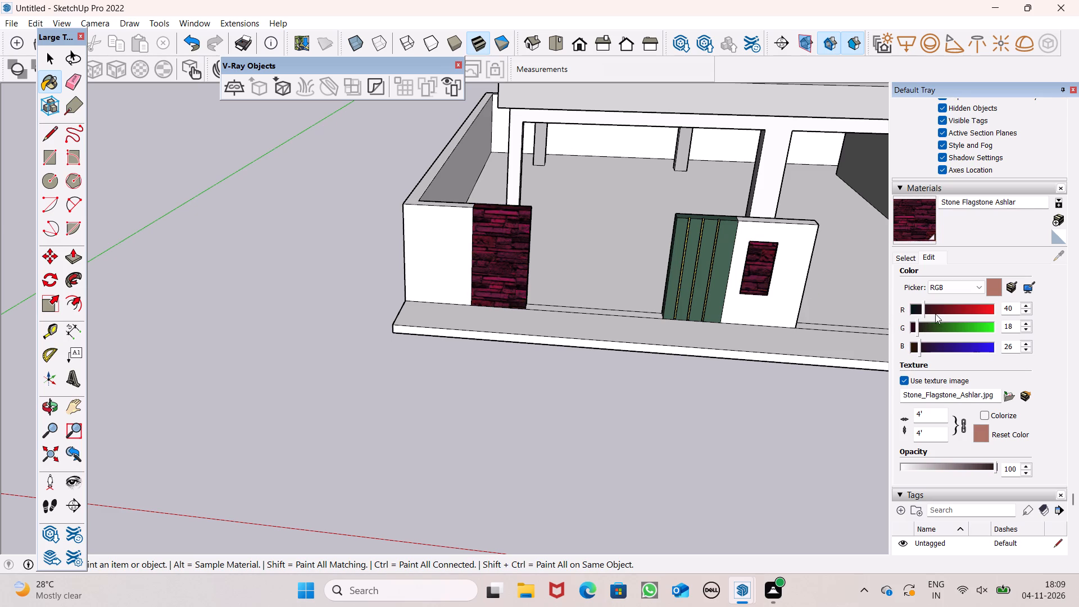
pyautogui.click(930, 309)
pyautogui.click(935, 307)
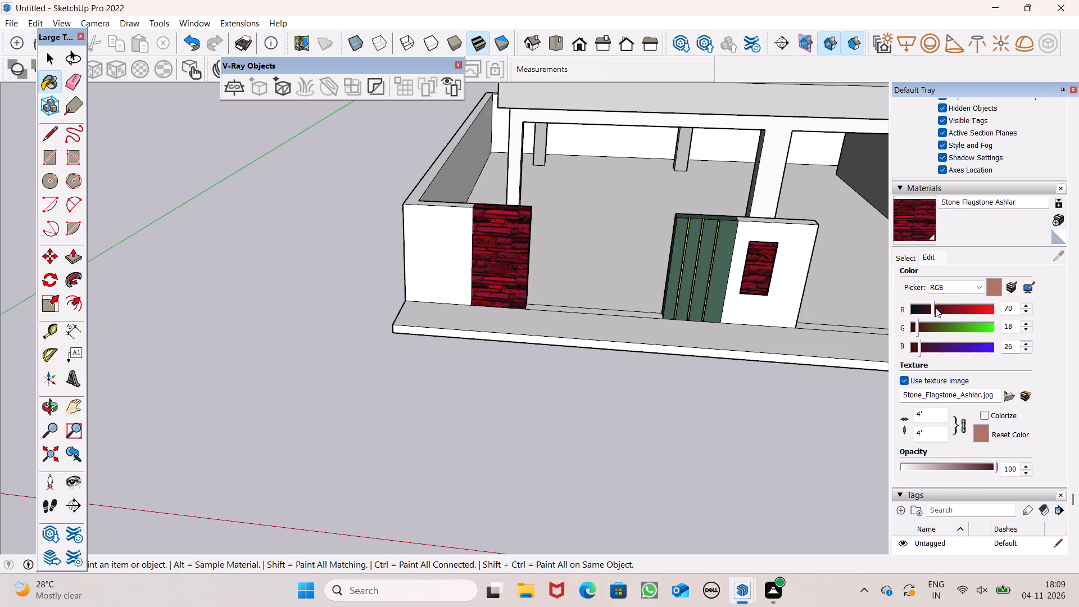
pyautogui.moveTo(936, 307); pyautogui.dragTo(941, 307)
pyautogui.click(942, 306)
pyautogui.moveTo(924, 329); pyautogui.dragTo(932, 327)
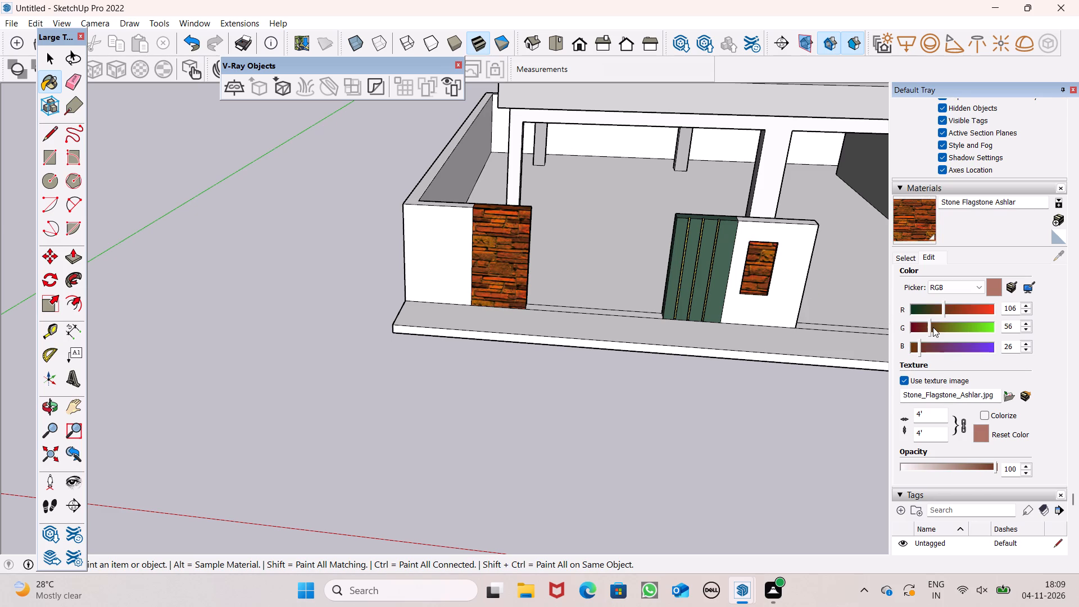
pyautogui.click(933, 325)
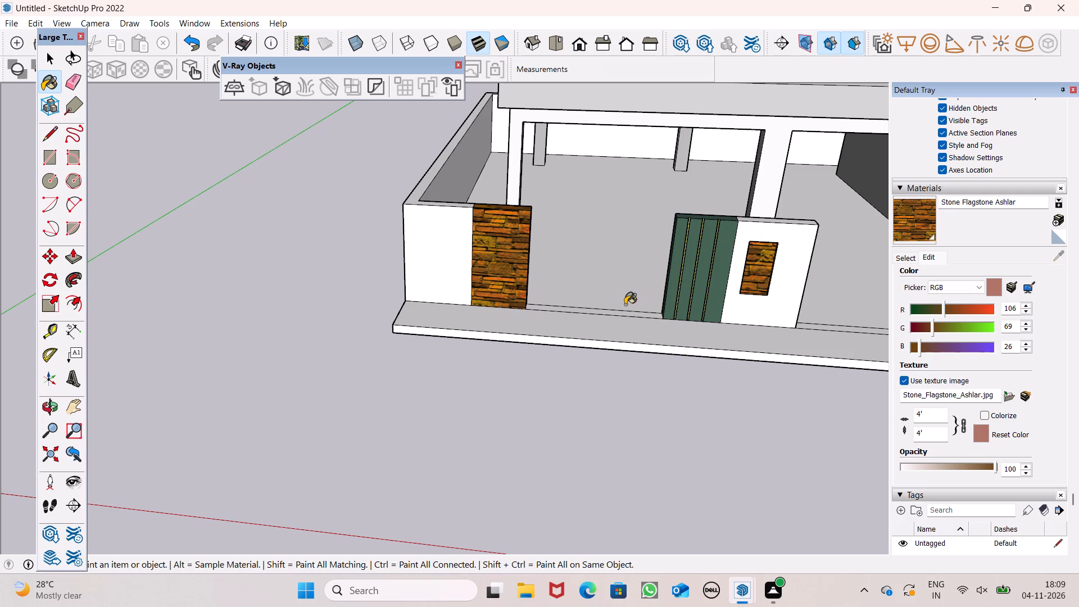
# Examine the recoloured stone sections of the compound wall together with the house front from several angles.
pyautogui.scroll(-3, 624, 305)
pyautogui.moveTo(697, 335); pyautogui.dragTo(691, 270, button='middle')
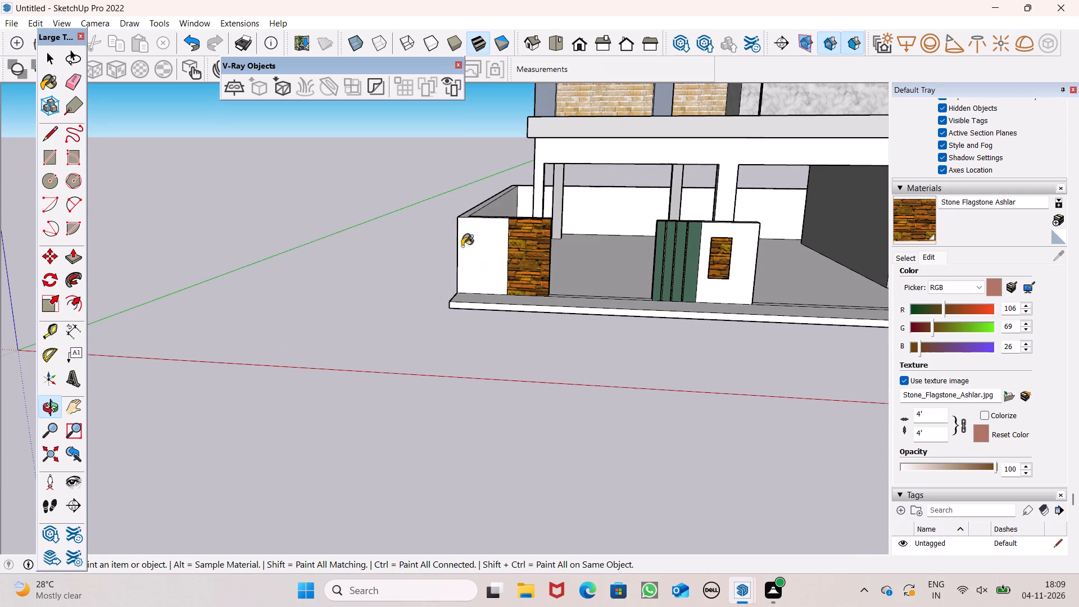
pyautogui.scroll(-2, 412, 268)
pyautogui.moveTo(496, 301); pyautogui.dragTo(617, 325, button='middle')
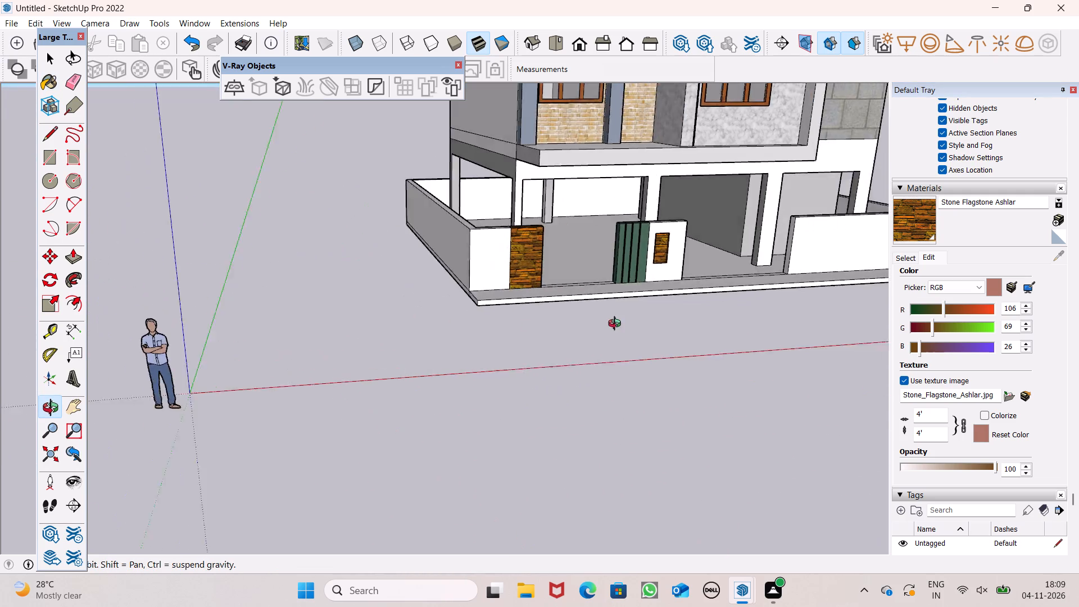
pyautogui.moveTo(617, 325); pyautogui.dragTo(619, 302, button='middle')
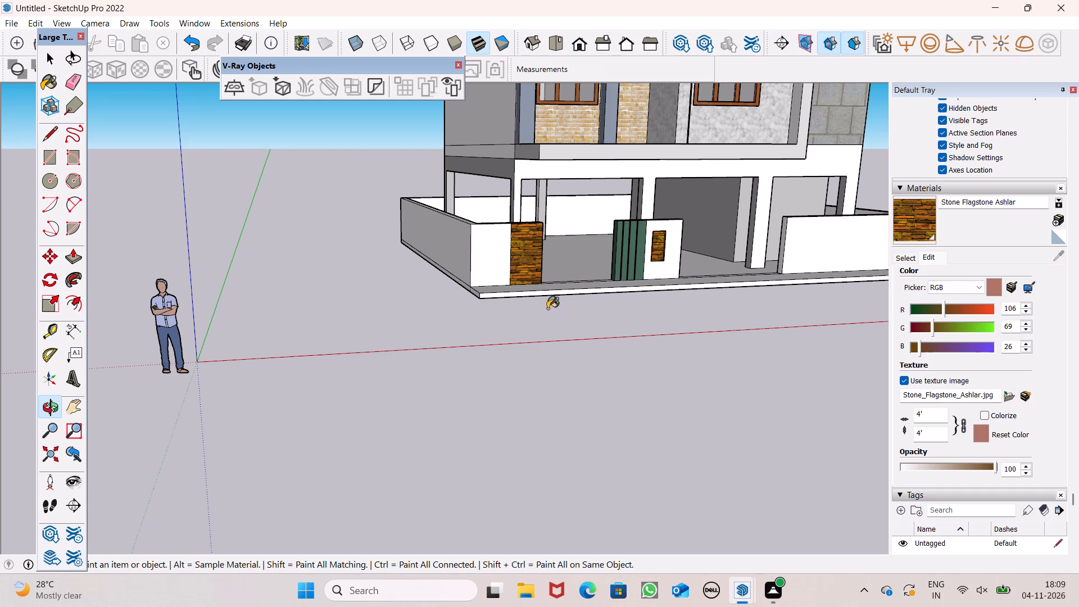
pyautogui.scroll(-3, 528, 312)
pyautogui.moveTo(632, 332); pyautogui.dragTo(427, 361, button='middle')
pyautogui.scroll(1, 427, 361)
pyautogui.scroll(-4, 406, 338)
pyautogui.moveTo(378, 357); pyautogui.dragTo(463, 375, button='middle')
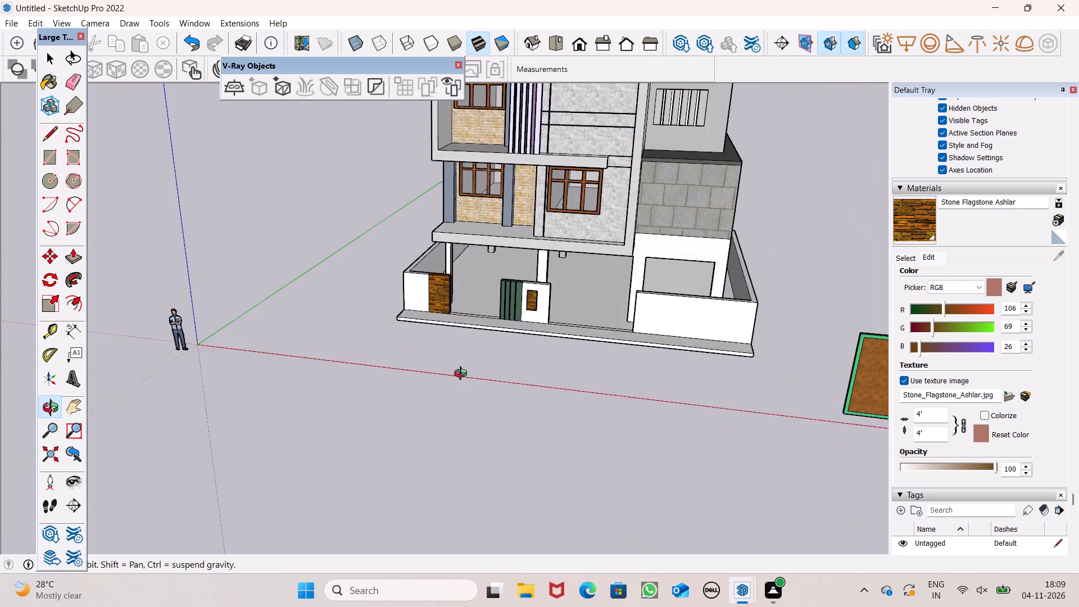
pyautogui.moveTo(463, 375); pyautogui.dragTo(464, 372, button='middle')
pyautogui.press('space')
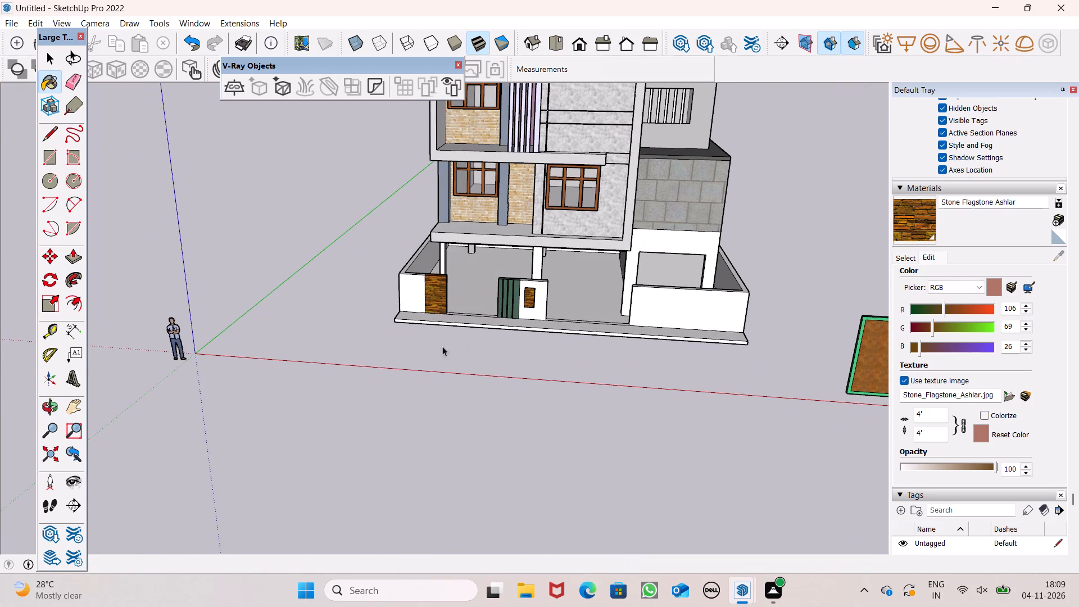
# Draw a panel outline's gate-side vertical edge, about 4' 3" high, and its long top edge on the blank long front wall section.
pyautogui.scroll(7, 802, 318)
pyautogui.moveTo(699, 356); pyautogui.dragTo(717, 369, button='middle')
pyautogui.scroll(4, 716, 330)
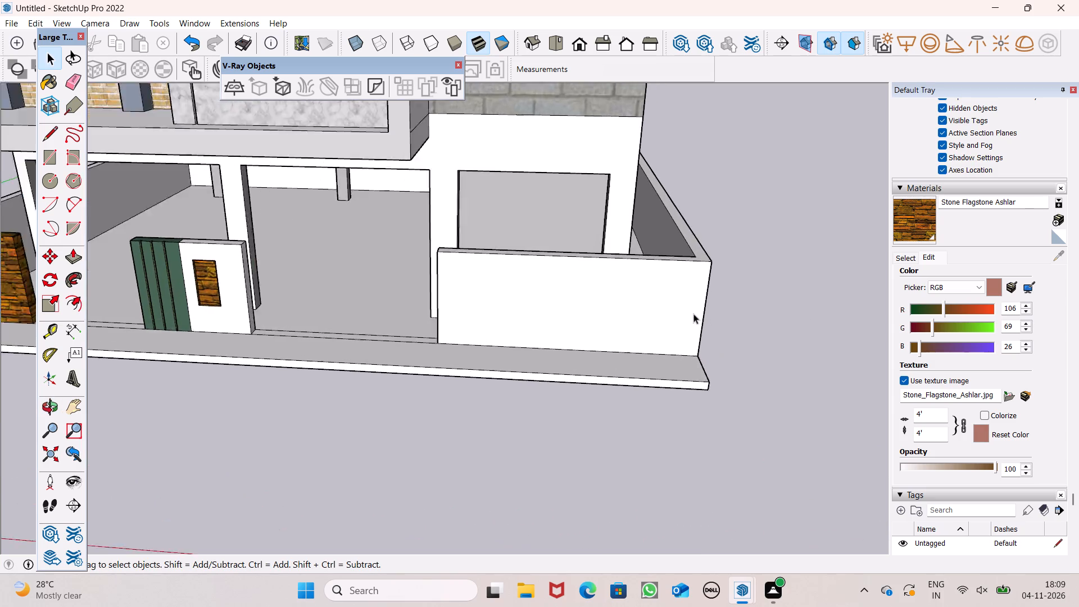
pyautogui.scroll(3, 693, 314)
pyautogui.click(51, 131)
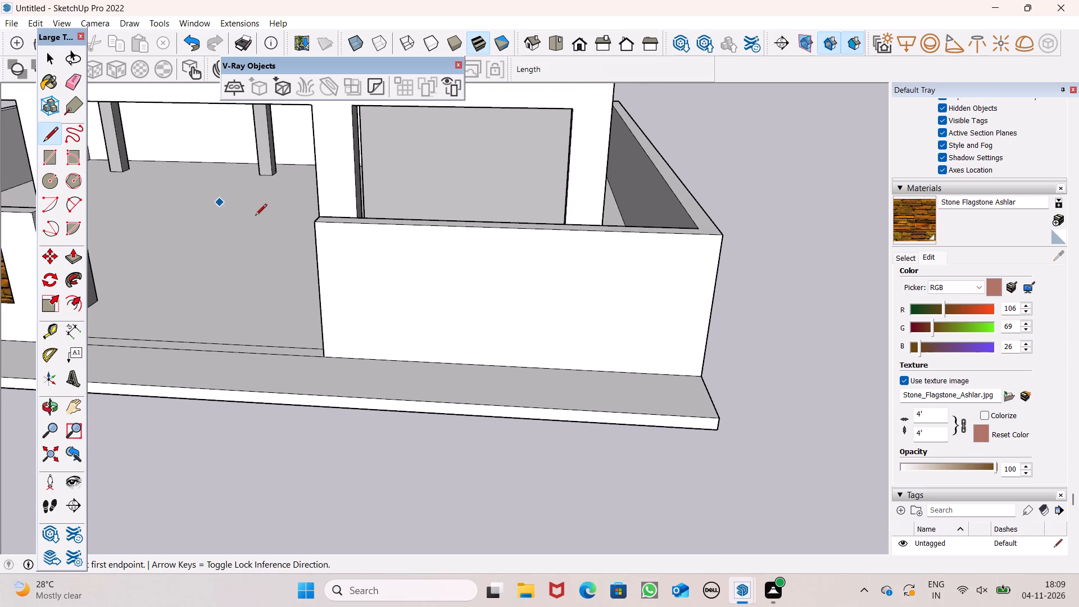
pyautogui.scroll(1, 362, 316)
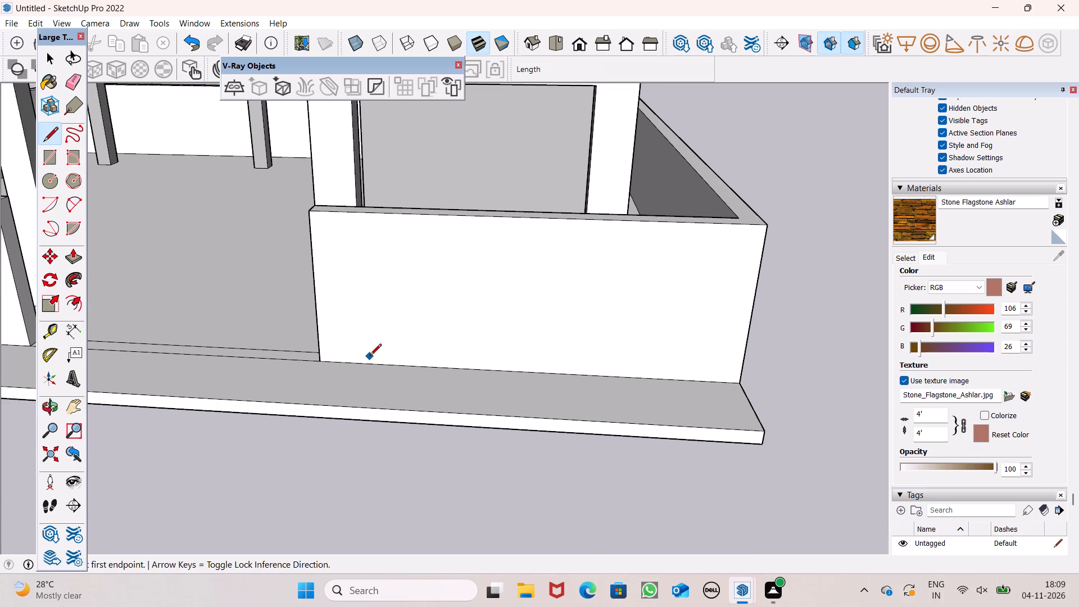
pyautogui.click(372, 360)
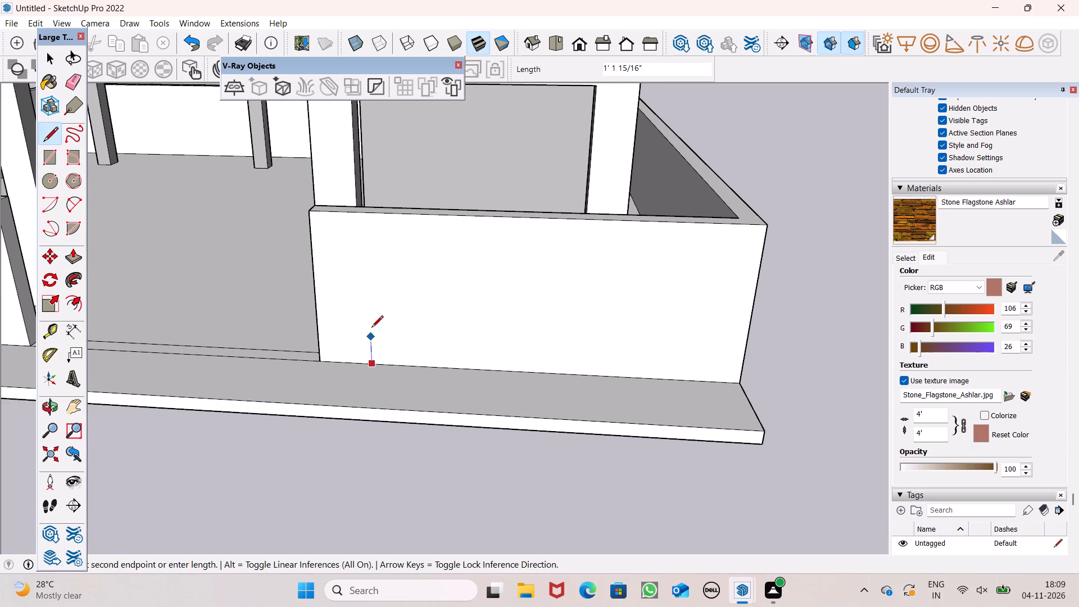
pyautogui.click(369, 257)
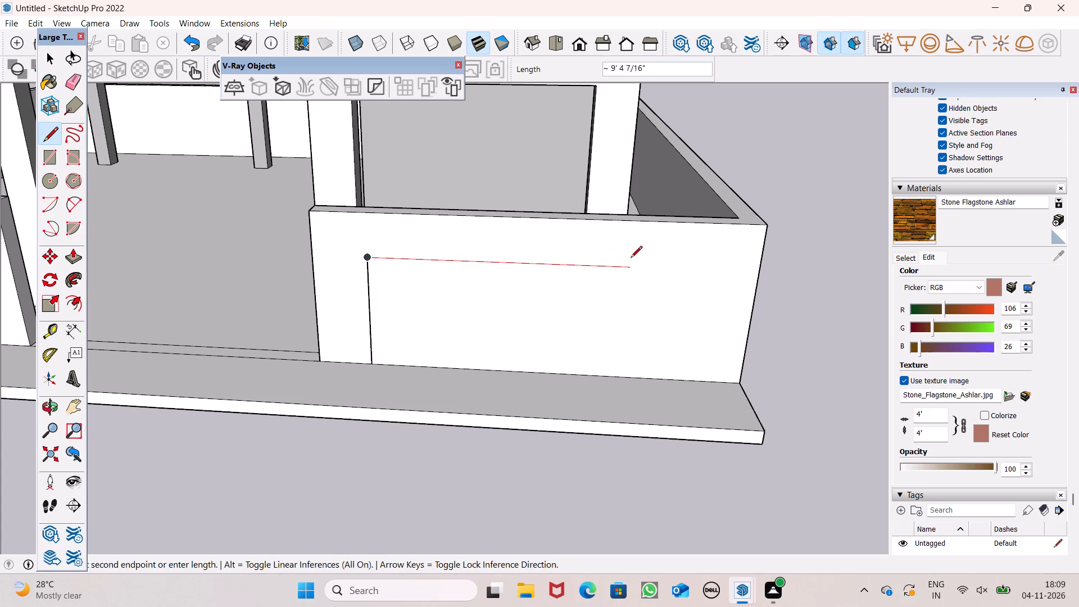
pyautogui.click(693, 264)
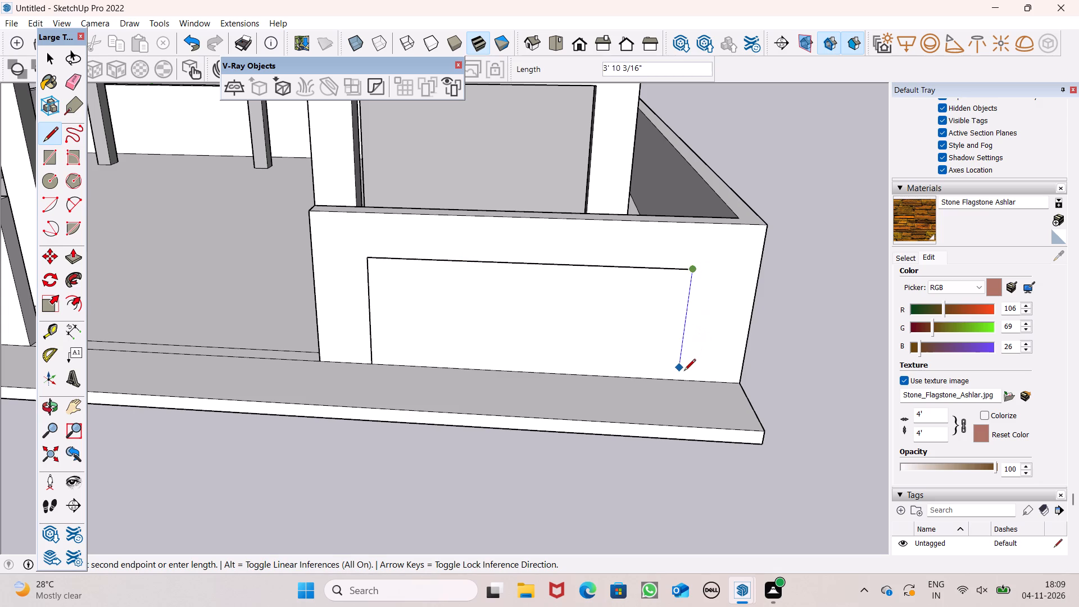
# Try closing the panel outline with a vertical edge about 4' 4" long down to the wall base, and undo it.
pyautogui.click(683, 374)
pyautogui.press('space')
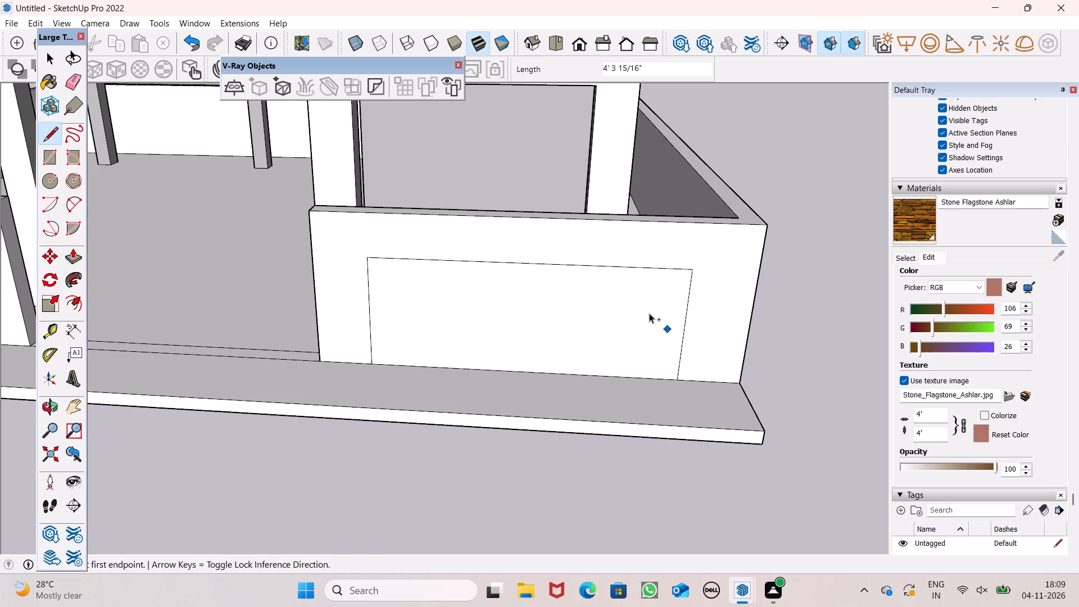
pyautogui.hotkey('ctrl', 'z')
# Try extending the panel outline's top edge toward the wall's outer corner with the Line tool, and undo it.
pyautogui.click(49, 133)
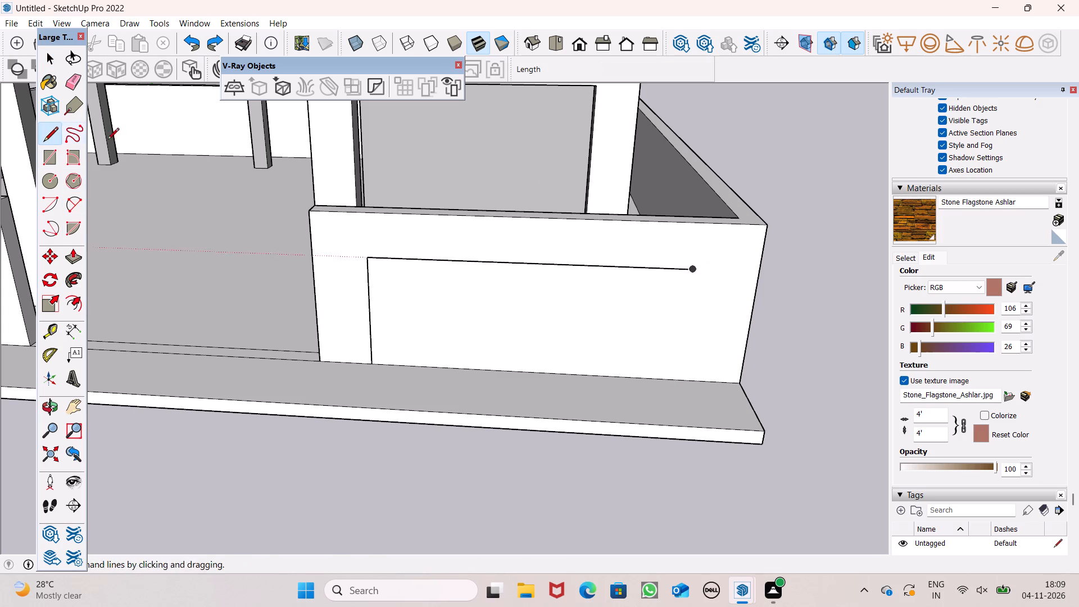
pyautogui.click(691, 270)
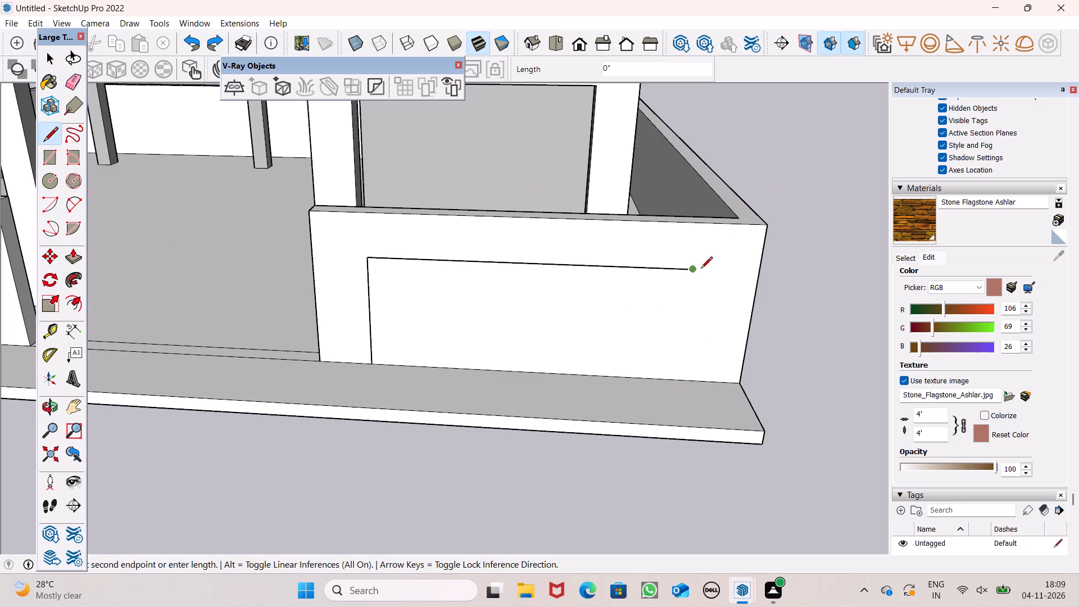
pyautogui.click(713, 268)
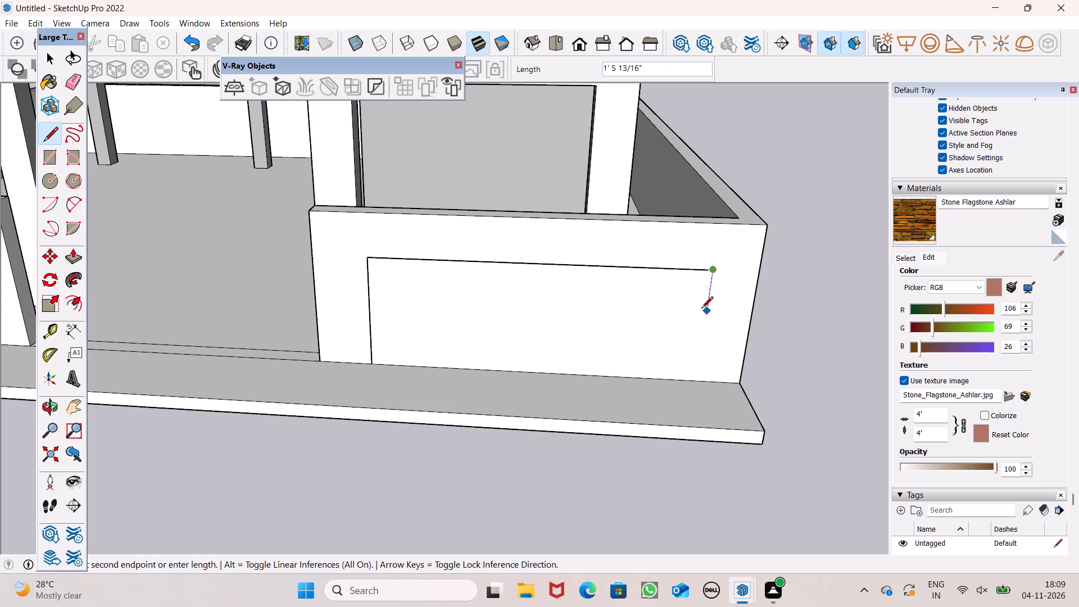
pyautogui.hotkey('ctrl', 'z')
# Extend the panel outline's top edge toward the outer corner and close it with a vertical edge down to the wall base.
pyautogui.click(696, 269)
pyautogui.scroll(6, 697, 269)
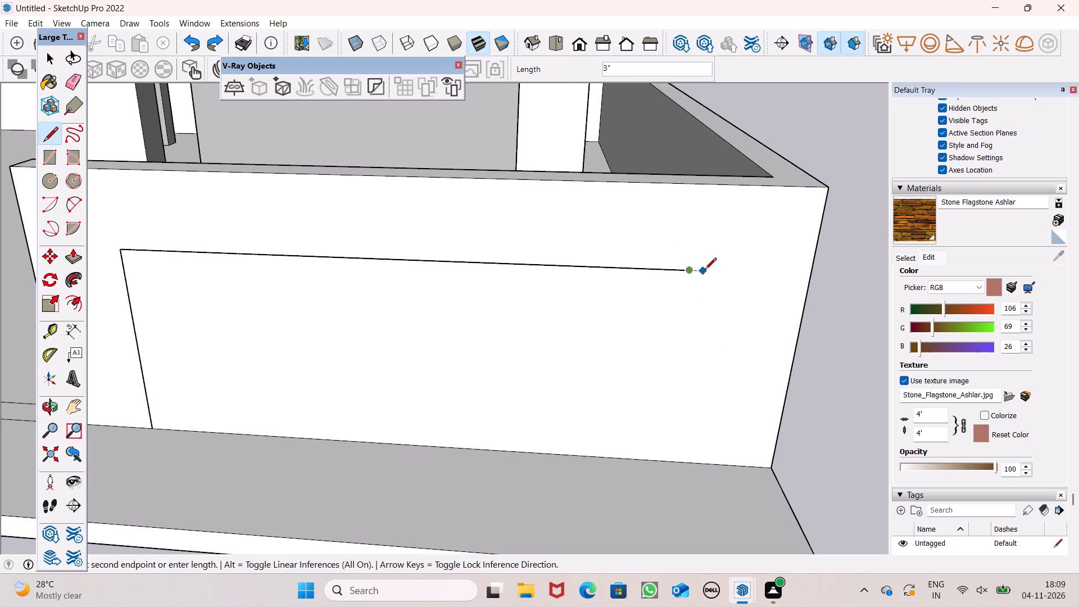
pyautogui.click(717, 274)
pyautogui.scroll(-2, 710, 314)
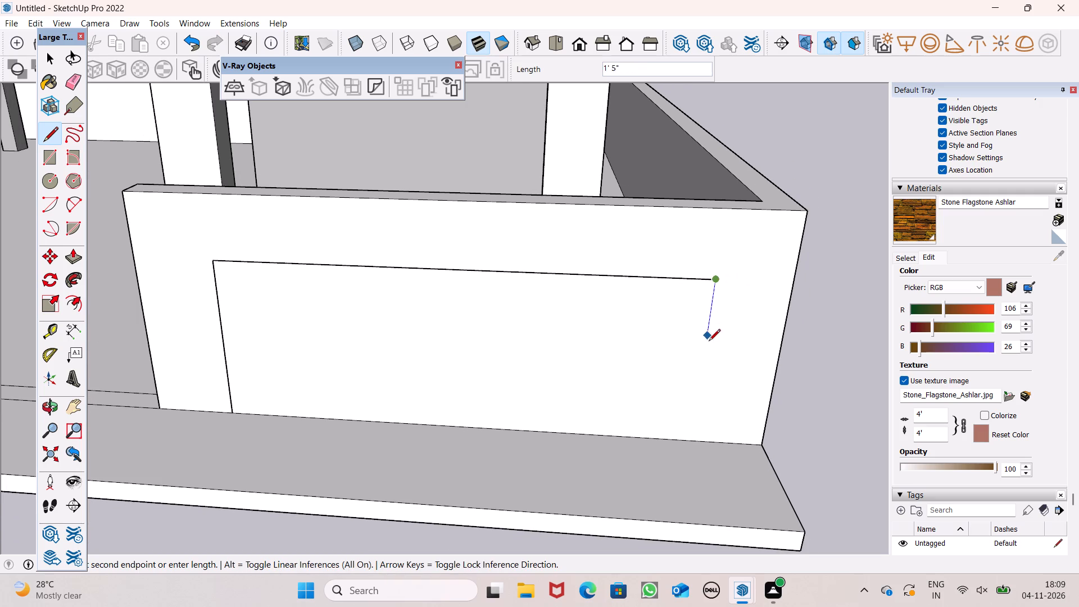
pyautogui.click(698, 438)
pyautogui.scroll(-2, 690, 354)
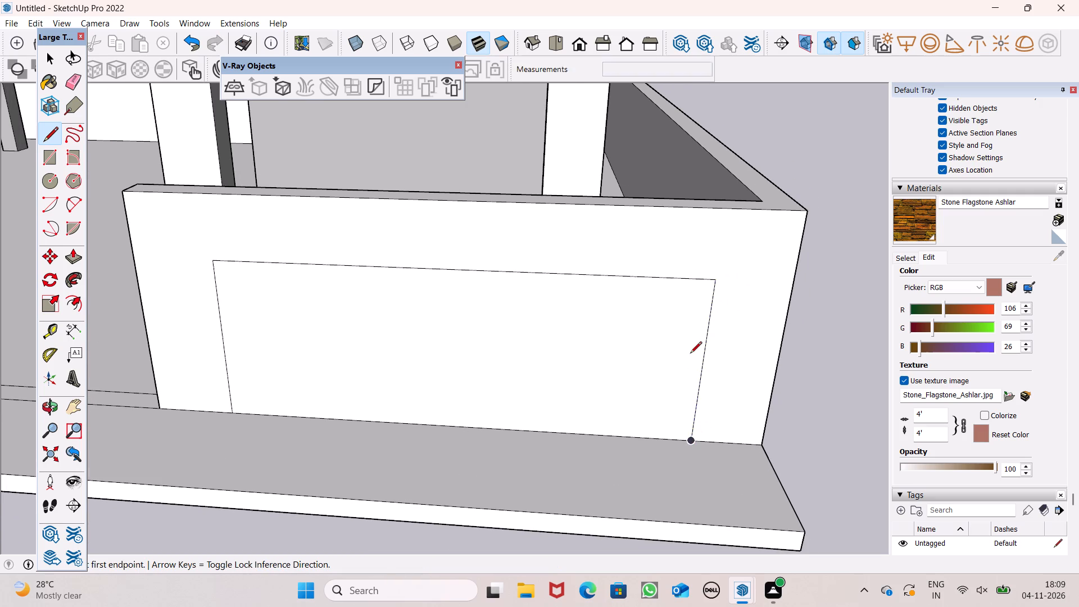
pyautogui.scroll(-1, 690, 354)
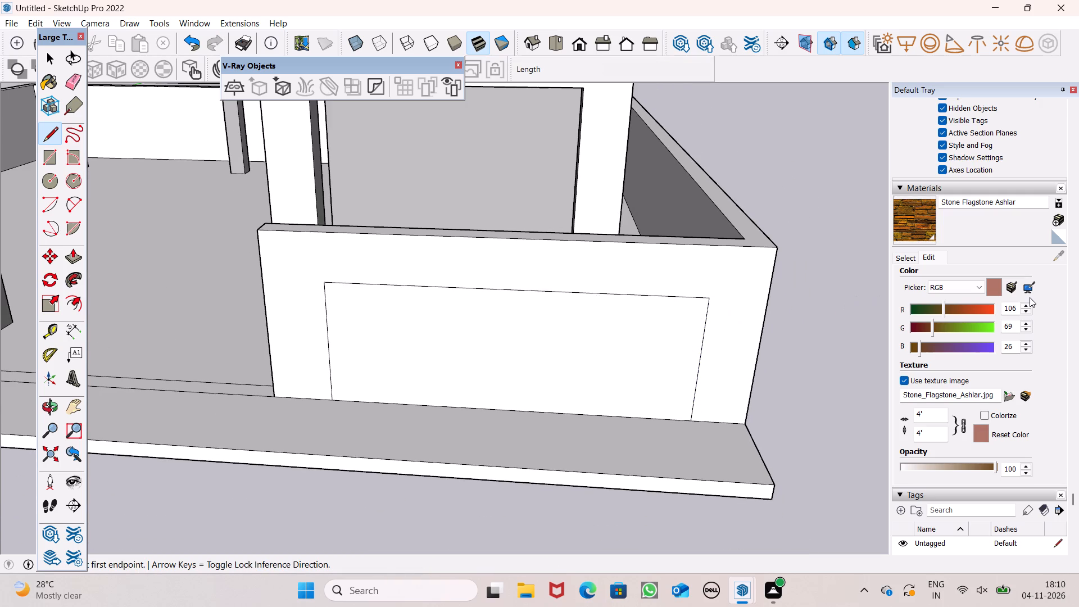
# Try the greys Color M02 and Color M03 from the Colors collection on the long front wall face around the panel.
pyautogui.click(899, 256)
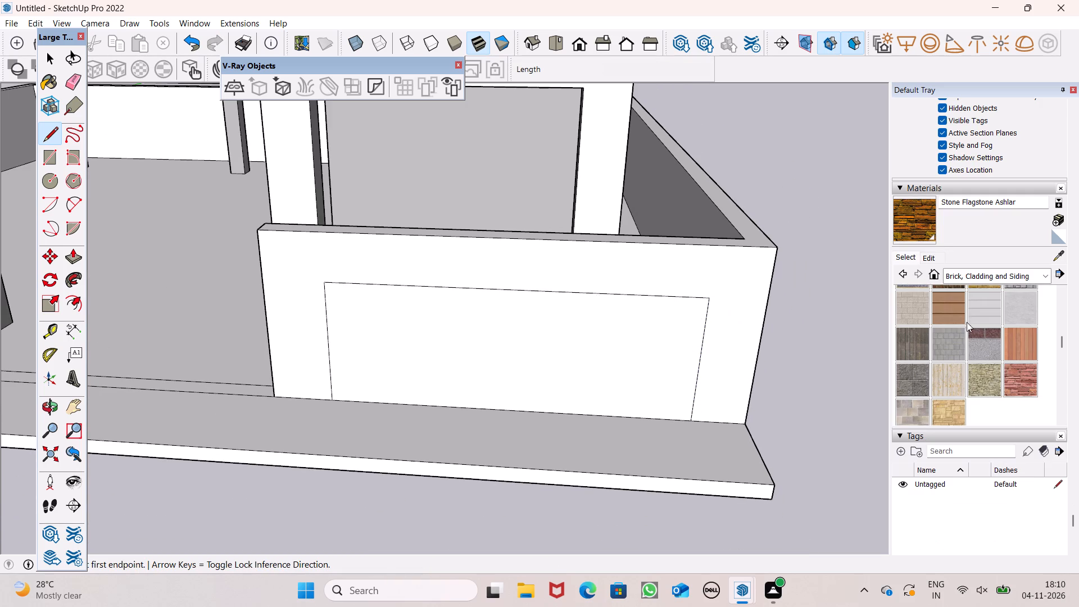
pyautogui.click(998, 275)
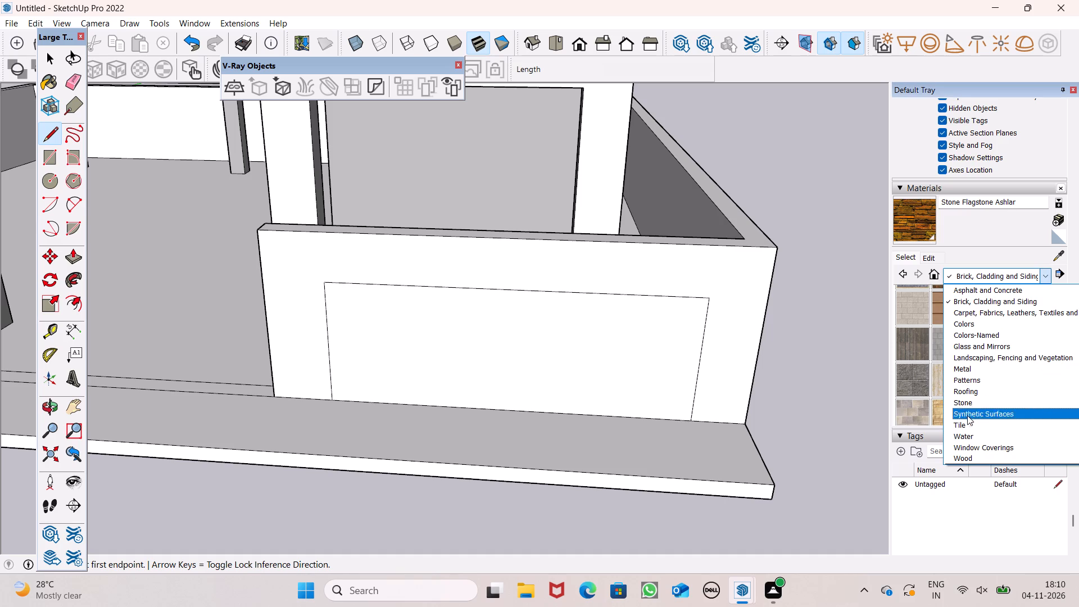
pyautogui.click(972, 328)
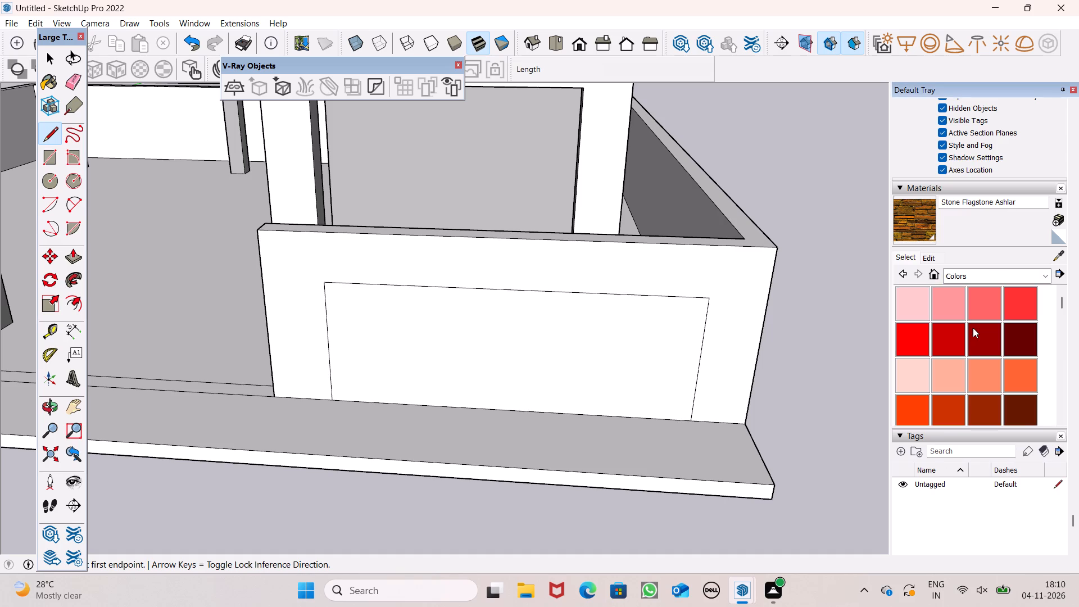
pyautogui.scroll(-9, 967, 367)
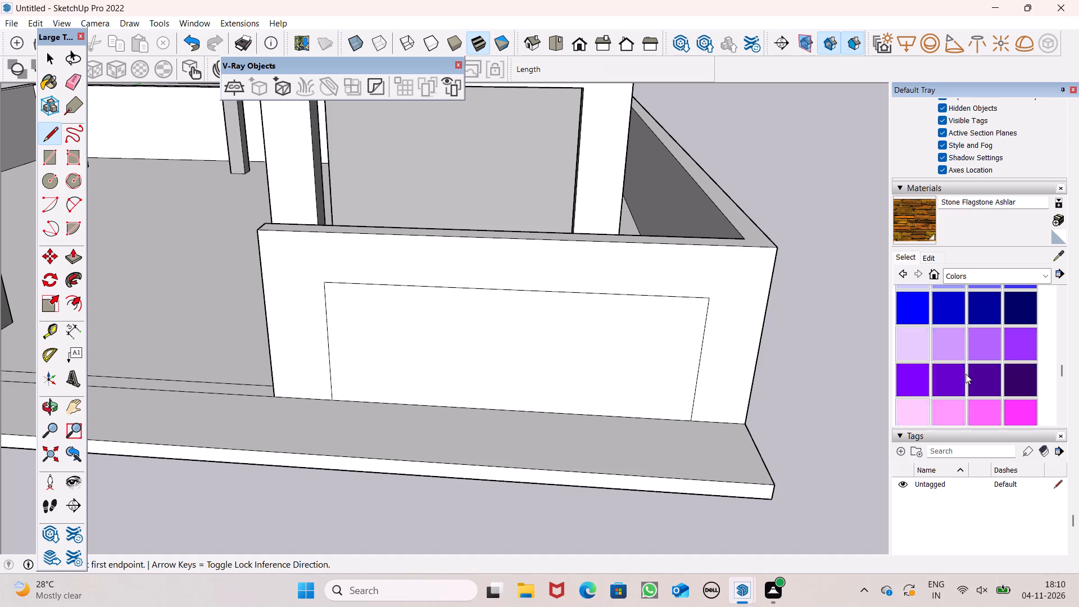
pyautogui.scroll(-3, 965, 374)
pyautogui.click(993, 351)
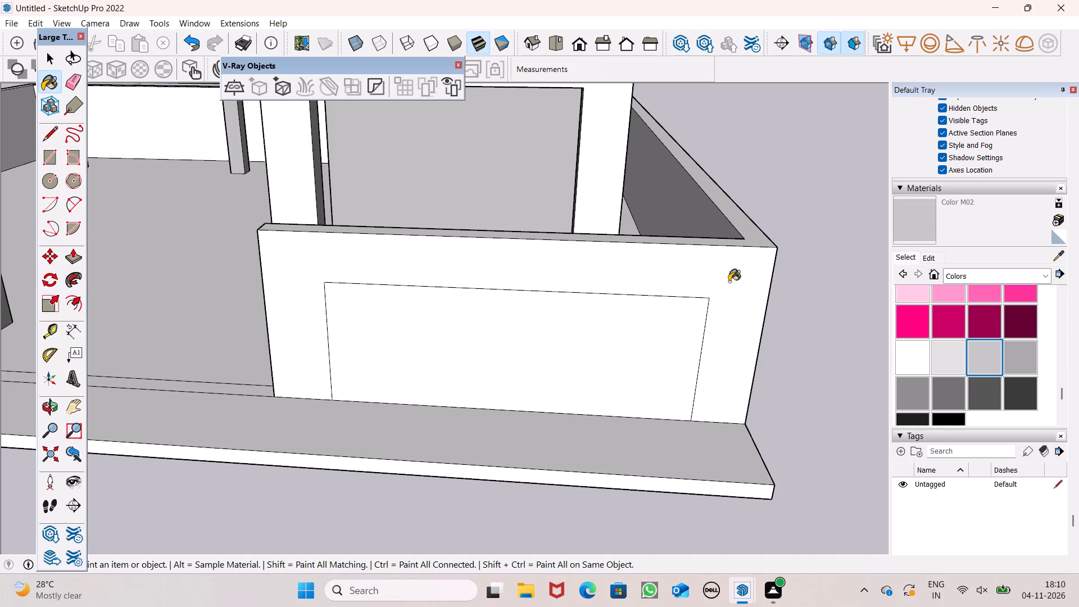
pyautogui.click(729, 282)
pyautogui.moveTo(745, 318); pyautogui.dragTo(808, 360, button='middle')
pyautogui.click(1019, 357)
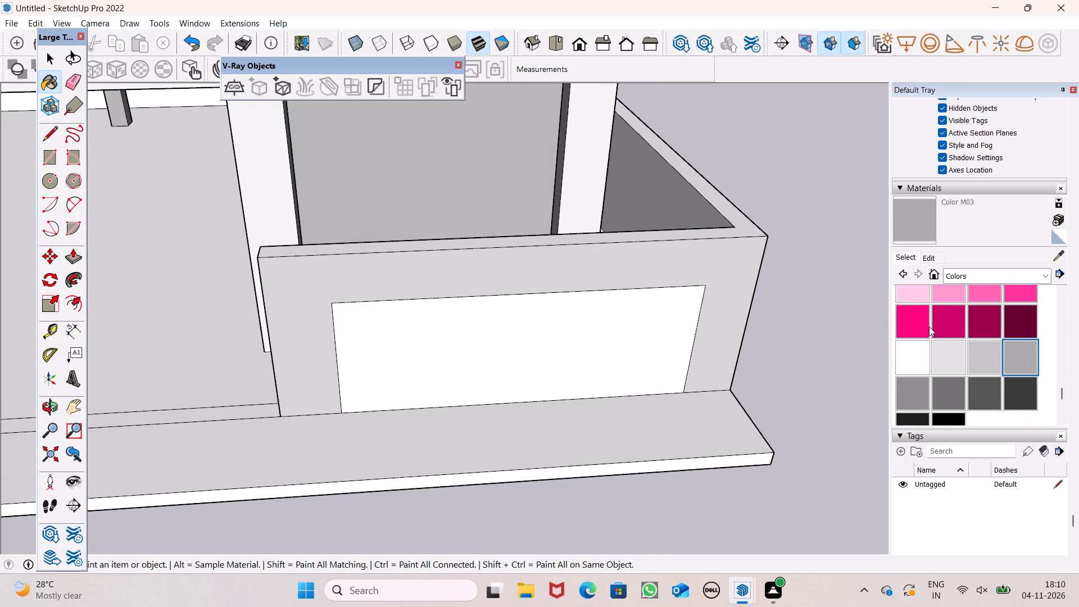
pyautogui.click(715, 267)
# Paint the long front wall's face around the panel and the wall's top surface with Color M04.
pyautogui.click(915, 387)
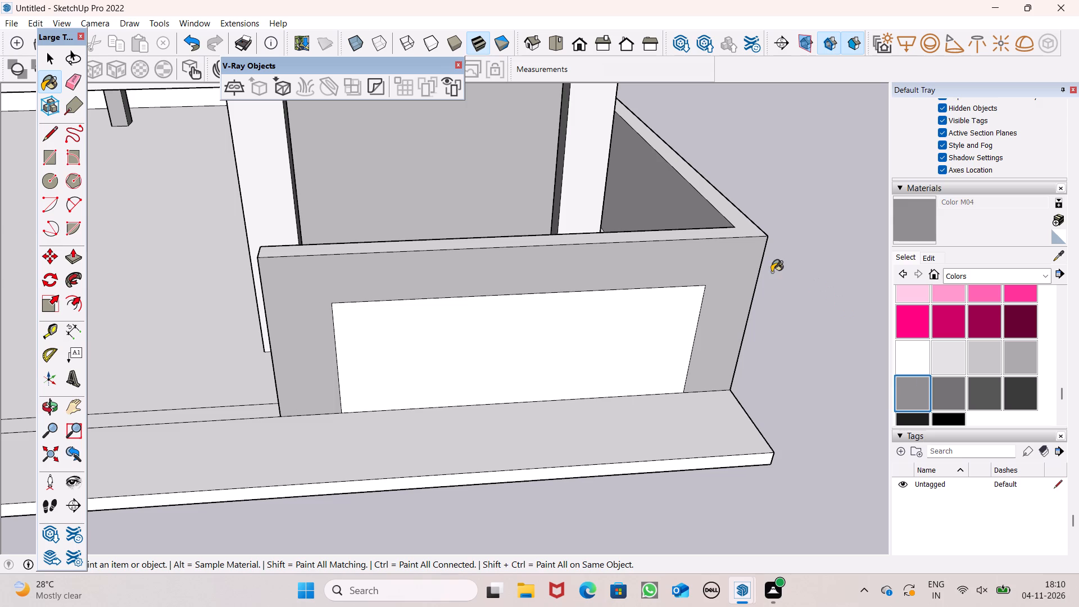
pyautogui.click(697, 255)
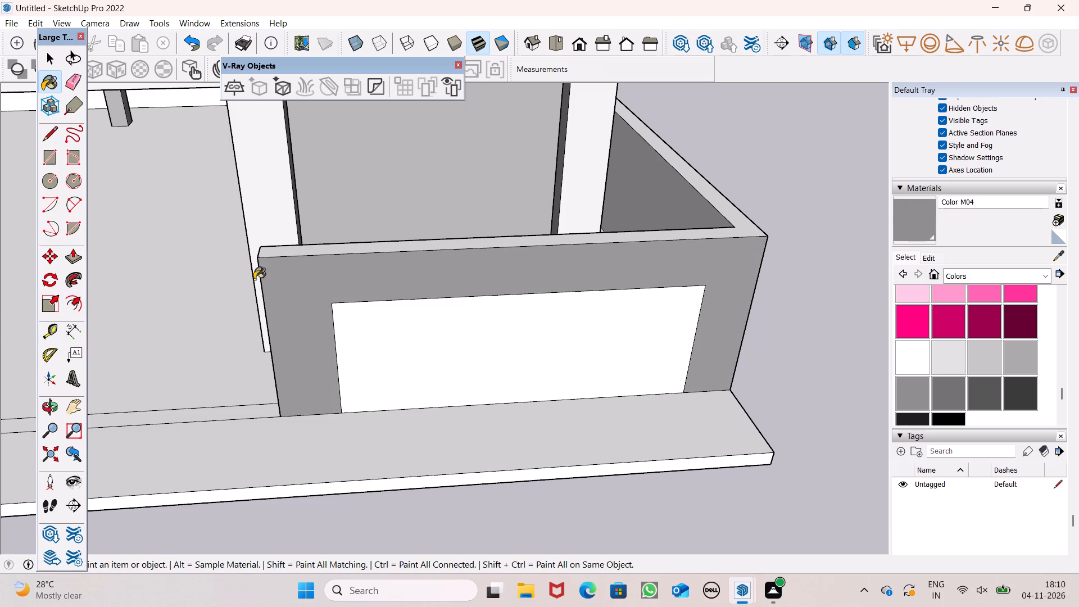
pyautogui.click(292, 252)
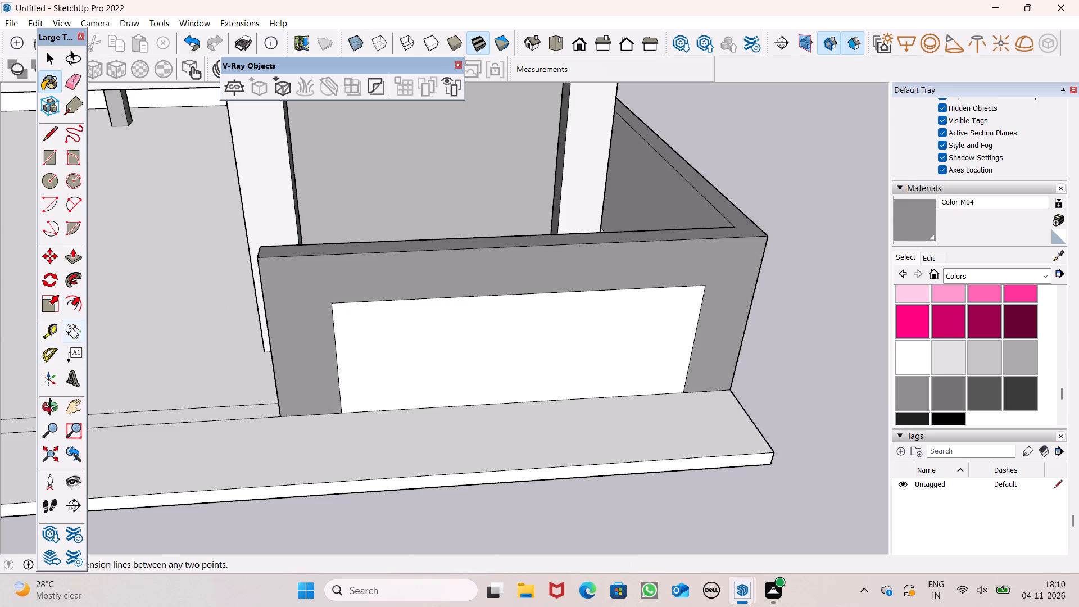
# Push/Pull the grey frame face around the panel outward by about 5 3/8".
pyautogui.click(79, 260)
pyautogui.moveTo(299, 372); pyautogui.dragTo(300, 372)
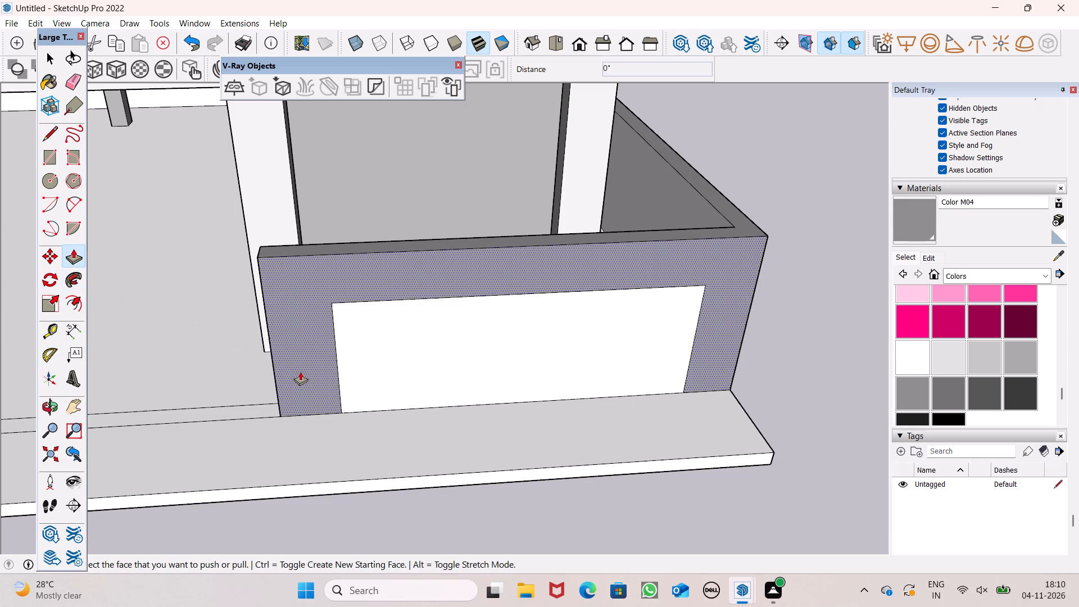
pyautogui.moveTo(300, 372); pyautogui.dragTo(302, 380)
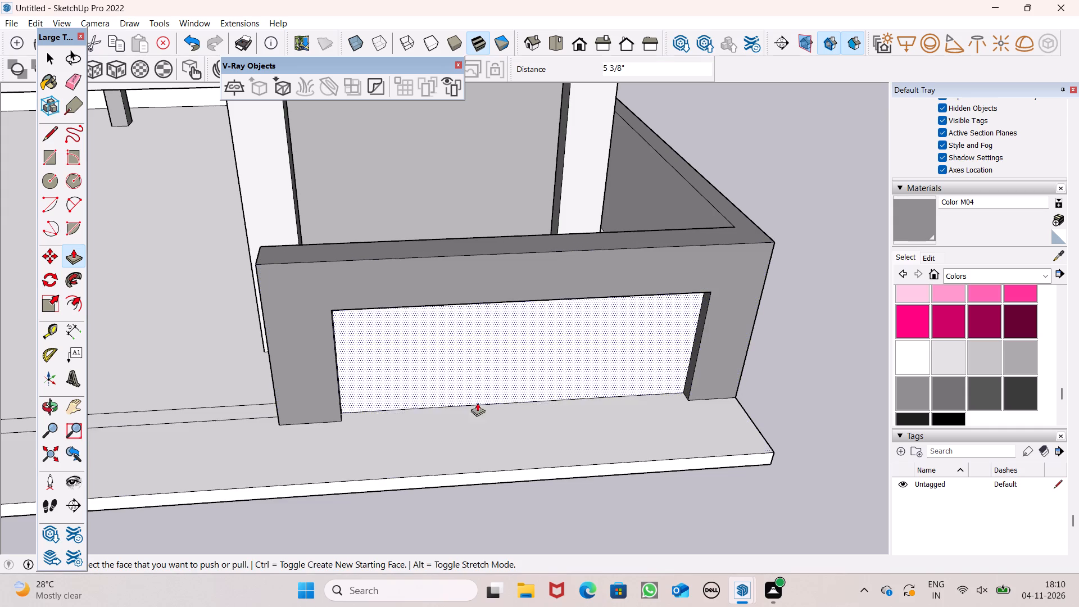
# Examine the raised grey frame on the long front section together with the rest of the house front.
pyautogui.moveTo(498, 415); pyautogui.dragTo(470, 253, button='middle')
pyautogui.scroll(-5, 529, 333)
pyautogui.scroll(-2, 609, 376)
pyautogui.moveTo(746, 426); pyautogui.dragTo(732, 433, button='middle')
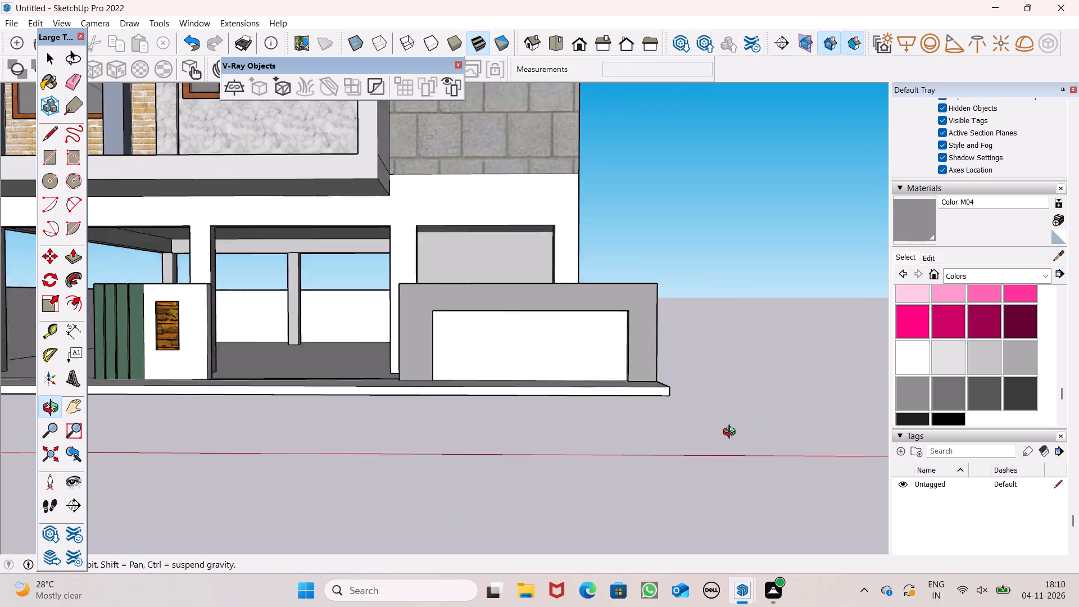
pyautogui.moveTo(732, 433); pyautogui.dragTo(717, 438, button='middle')
pyautogui.scroll(1, 717, 438)
pyautogui.scroll(-4, 751, 379)
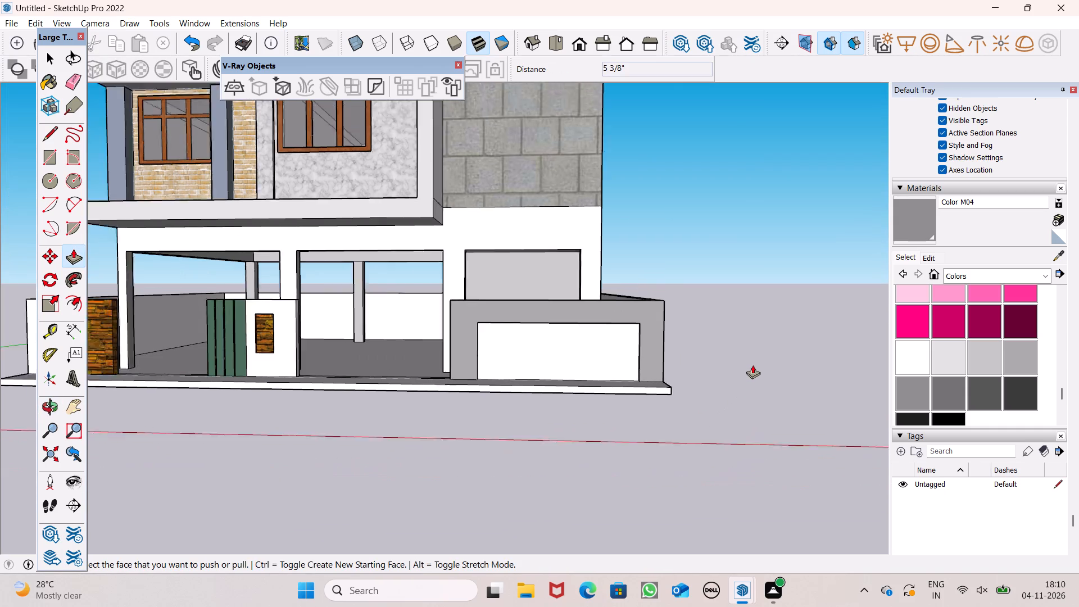
pyautogui.scroll(-2, 752, 365)
pyautogui.moveTo(631, 398); pyautogui.dragTo(632, 437, button='middle')
# Paint the white front face around the stone panel on the short wall section between the gate openings with Color M04.
pyautogui.scroll(7, 436, 348)
pyautogui.scroll(5, 351, 321)
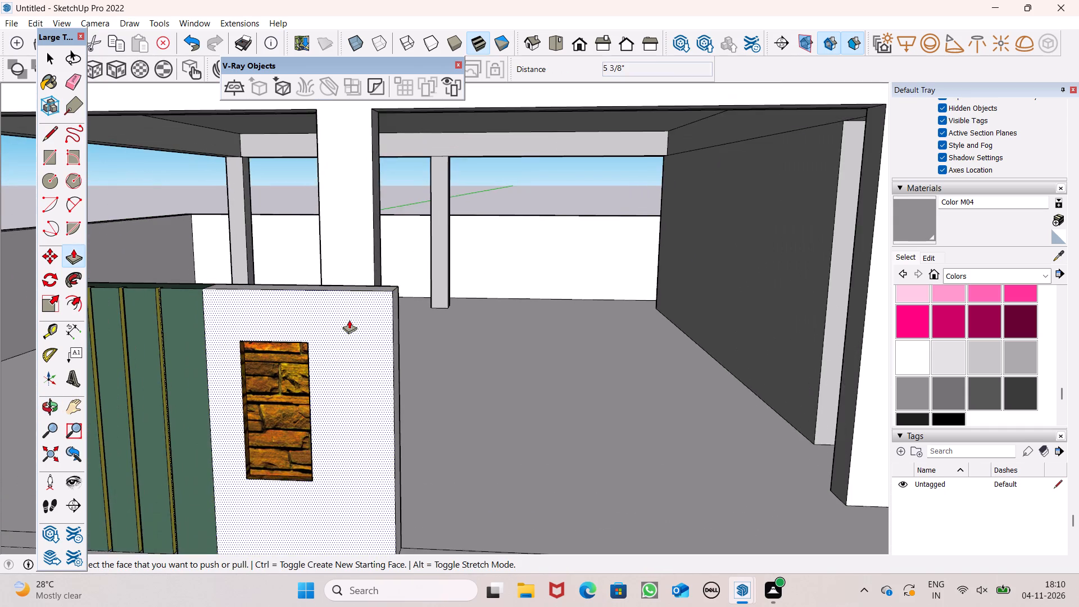
pyautogui.click(349, 320)
pyautogui.press('space')
pyautogui.scroll(-3, 397, 328)
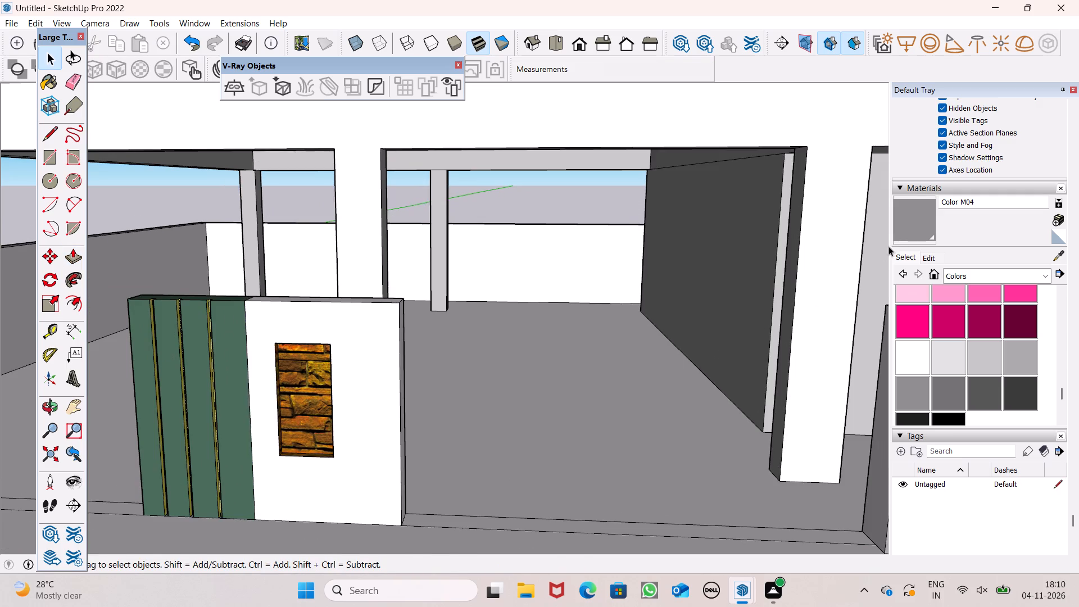
pyautogui.click(919, 223)
pyautogui.scroll(-6, 521, 402)
pyautogui.scroll(1, 425, 402)
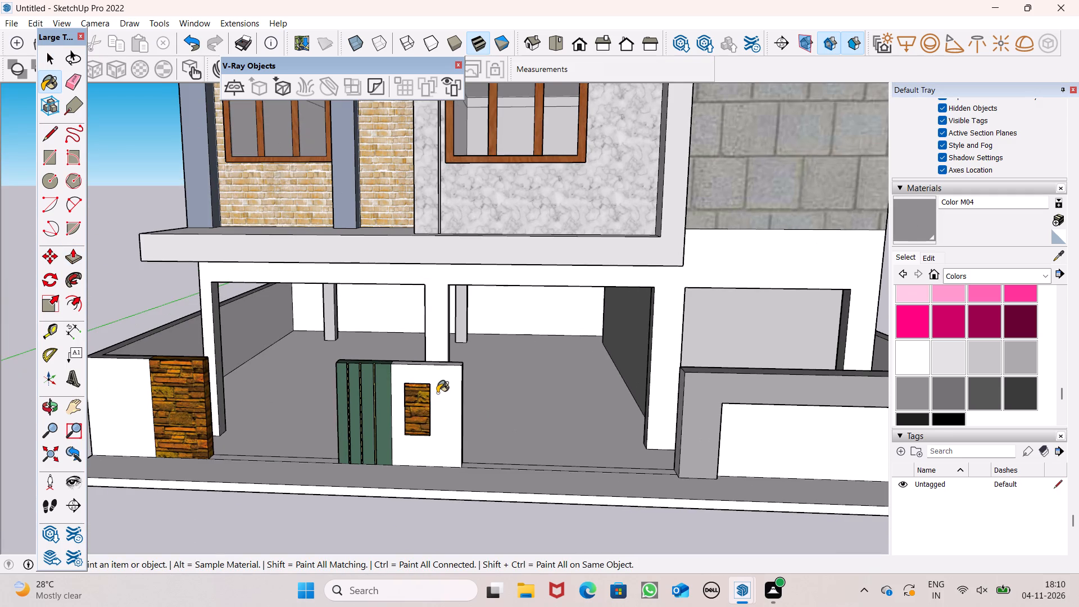
pyautogui.click(440, 391)
# Paint the top and remaining plain side faces of the short wall section between the gate openings with Color M04.
pyautogui.moveTo(450, 407); pyautogui.dragTo(394, 497, button='middle')
pyautogui.scroll(2, 377, 463)
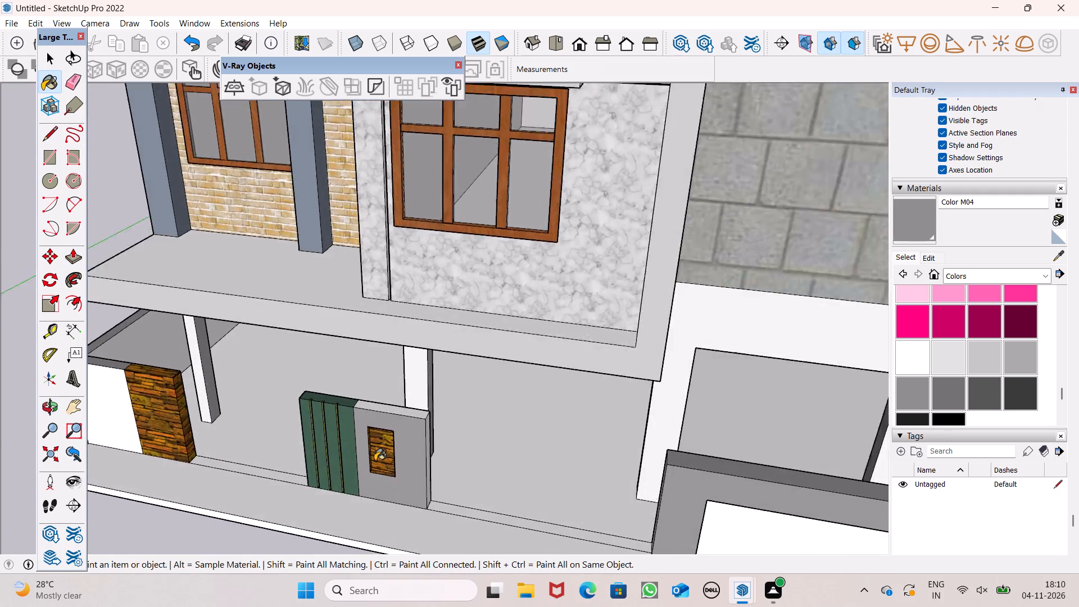
pyautogui.scroll(4, 375, 461)
pyautogui.click(400, 380)
pyautogui.moveTo(460, 434); pyautogui.dragTo(255, 441, button='middle')
pyautogui.scroll(4, 343, 419)
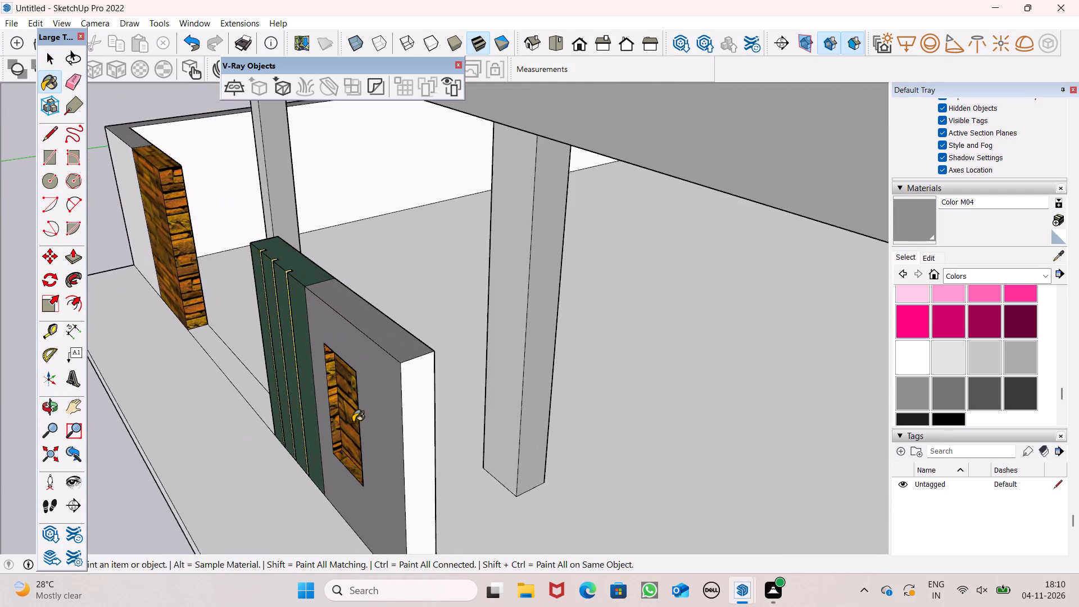
pyautogui.click(411, 425)
pyautogui.moveTo(428, 445); pyautogui.dragTo(297, 379, button='middle')
pyautogui.scroll(7, 298, 379)
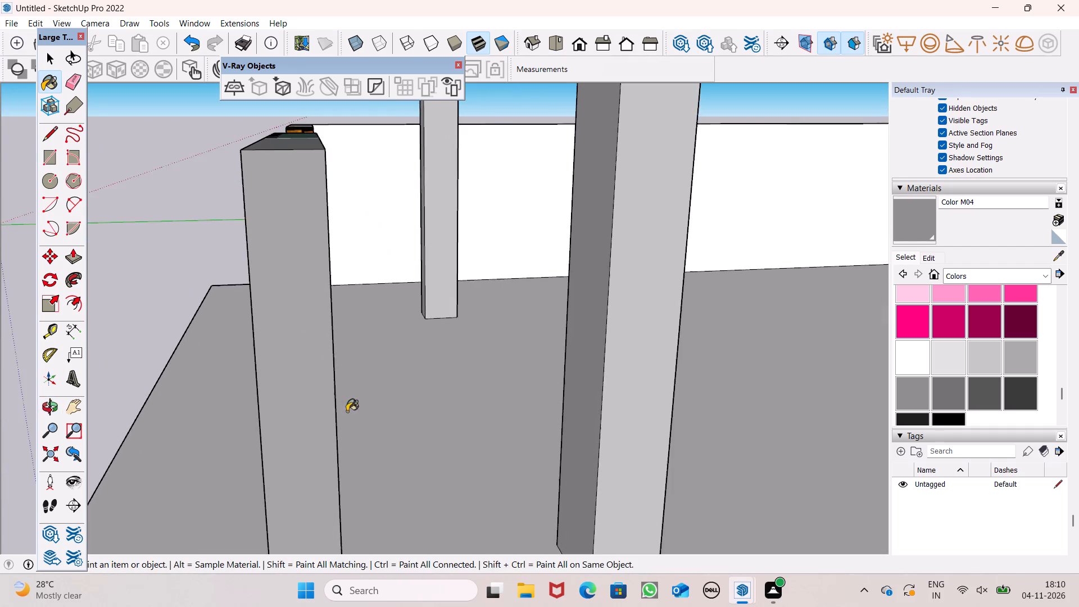
pyautogui.moveTo(347, 411); pyautogui.dragTo(270, 415, button='middle')
pyautogui.scroll(1, 270, 415)
pyautogui.click(223, 397)
pyautogui.moveTo(238, 435); pyautogui.dragTo(750, 447, button='middle')
pyautogui.scroll(1, 750, 447)
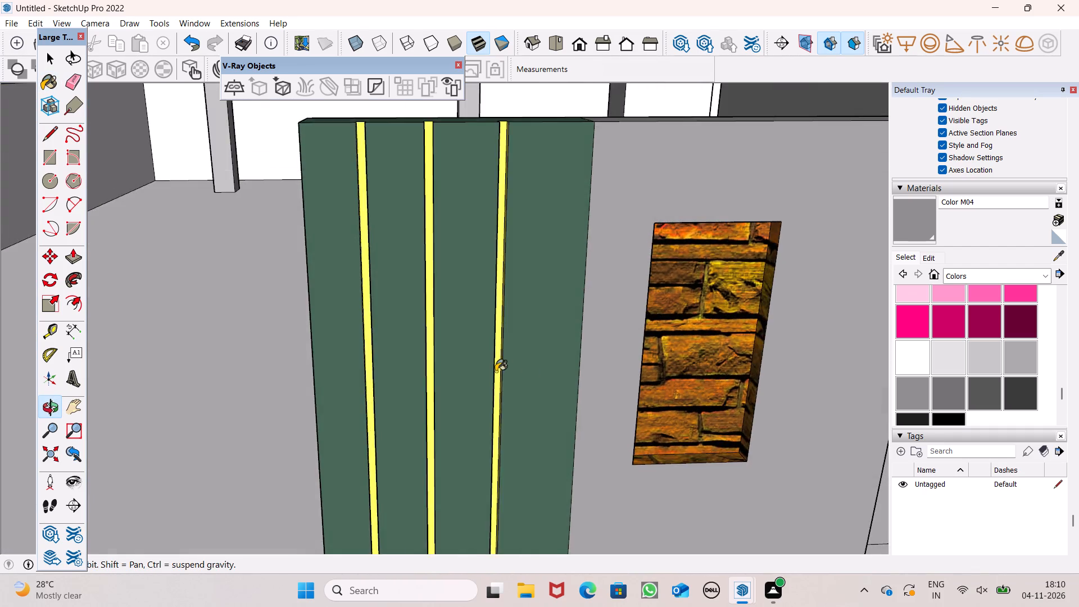
# Paint the gate-side end and inner face of the long front wall section with Color M04.
pyautogui.scroll(-18, 489, 369)
pyautogui.moveTo(457, 416); pyautogui.dragTo(487, 383, button='middle')
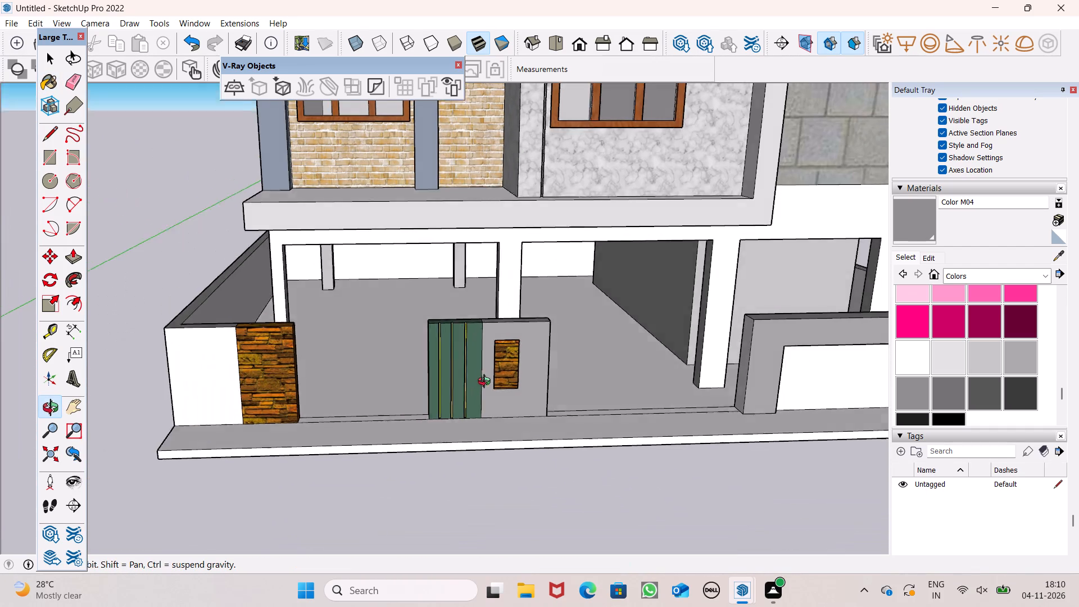
pyautogui.moveTo(487, 383); pyautogui.dragTo(671, 378, button='middle')
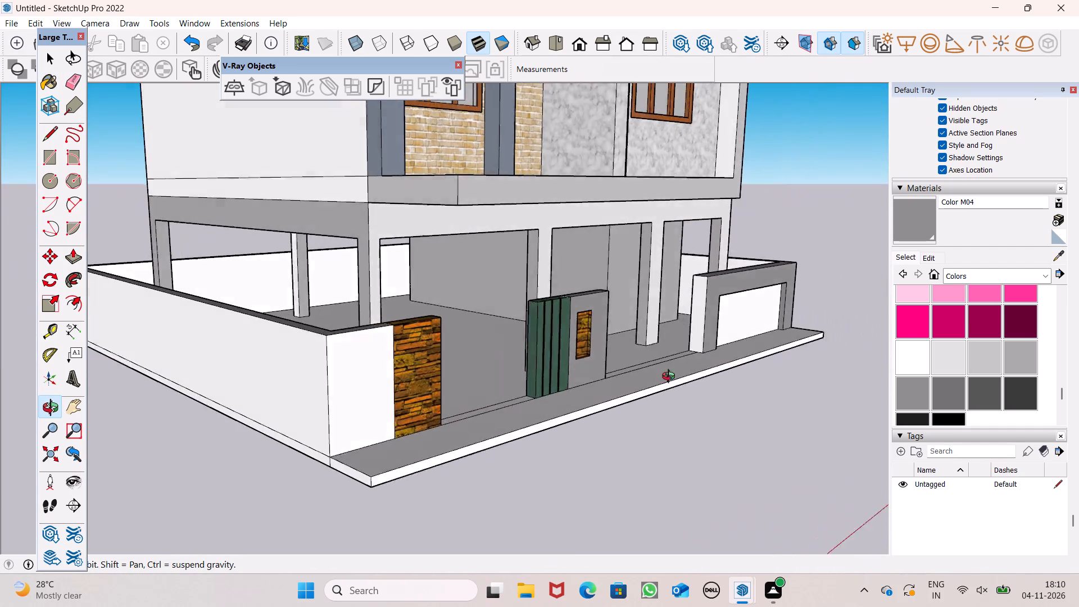
pyautogui.moveTo(671, 378); pyautogui.dragTo(710, 370, button='middle')
pyautogui.scroll(6, 709, 312)
pyautogui.click(673, 279)
pyautogui.scroll(8, 663, 275)
pyautogui.moveTo(656, 297); pyautogui.dragTo(658, 302, button='middle')
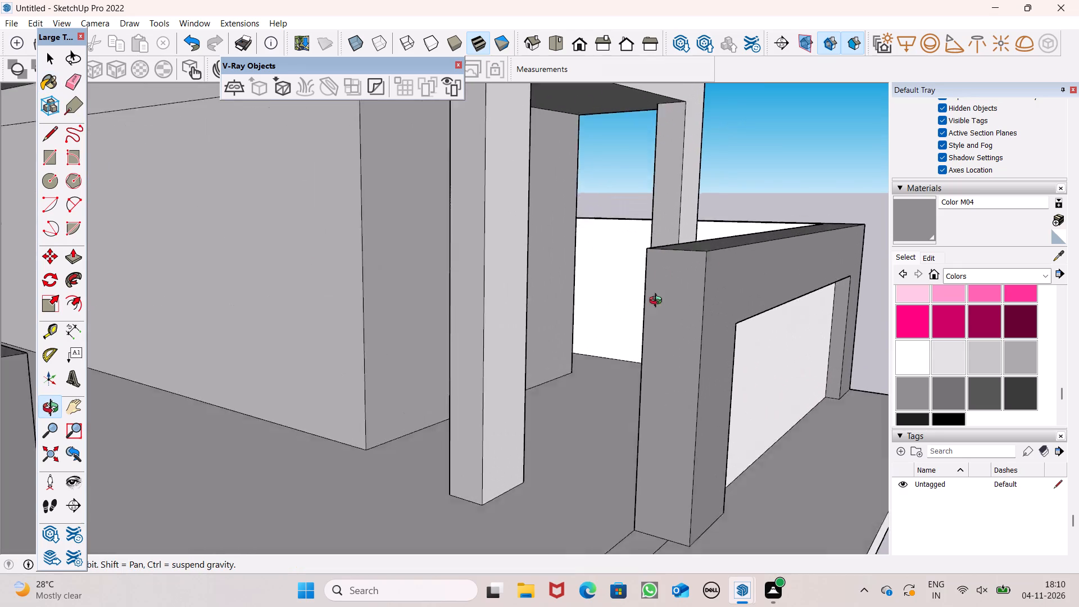
pyautogui.moveTo(658, 302); pyautogui.dragTo(764, 305, button='middle')
pyautogui.click(721, 272)
pyautogui.click(692, 253)
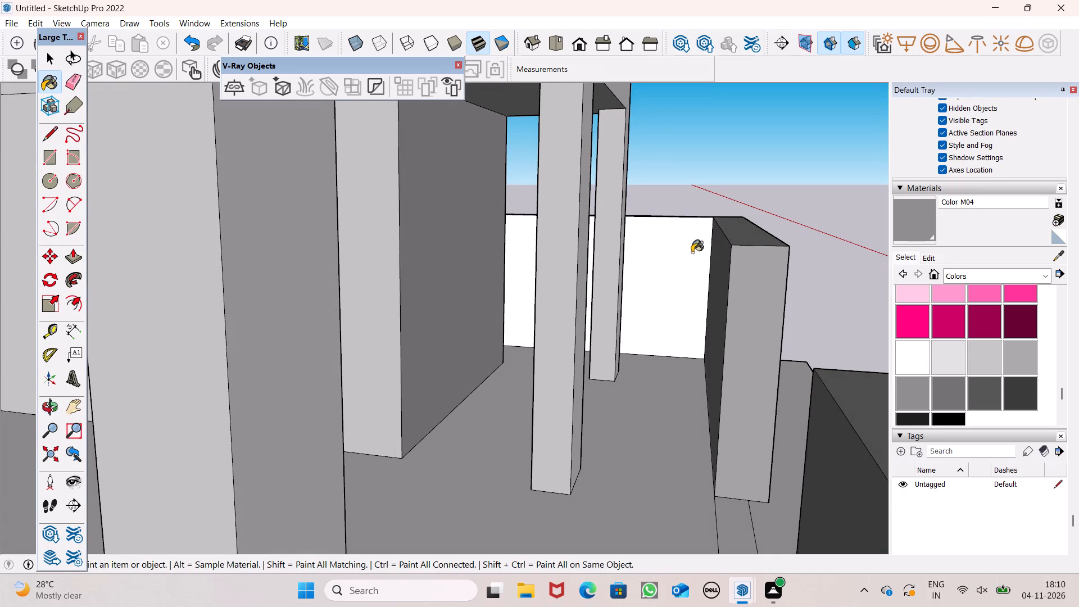
# Examine the grey-painted compound wall sections and the house front from several angles and distances.
pyautogui.moveTo(742, 347); pyautogui.dragTo(286, 328, button='middle')
pyautogui.scroll(1, 286, 323)
pyautogui.scroll(-9, 510, 284)
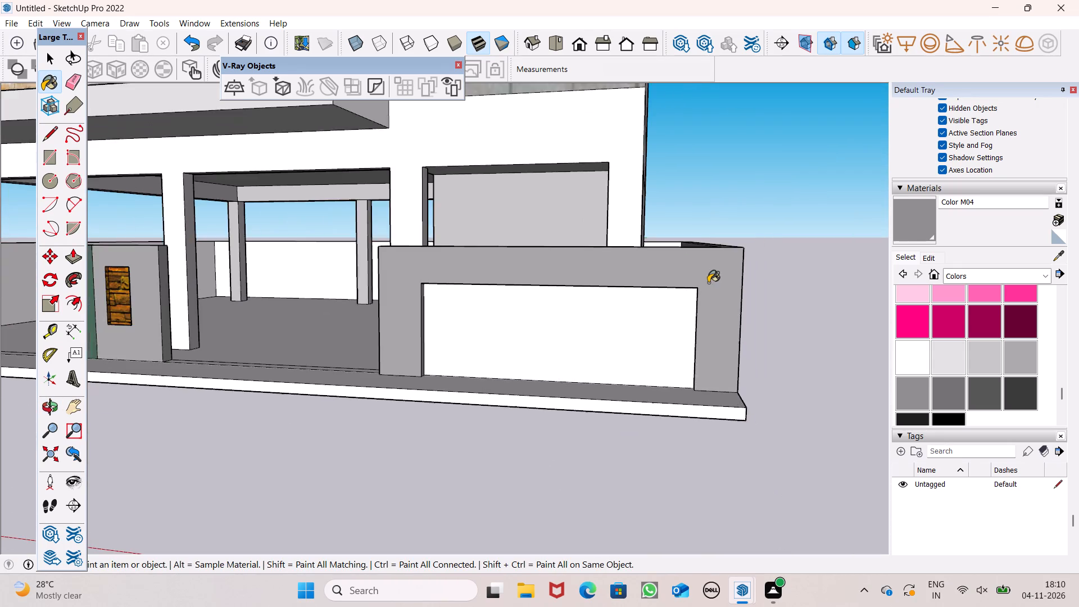
pyautogui.scroll(-6, 708, 283)
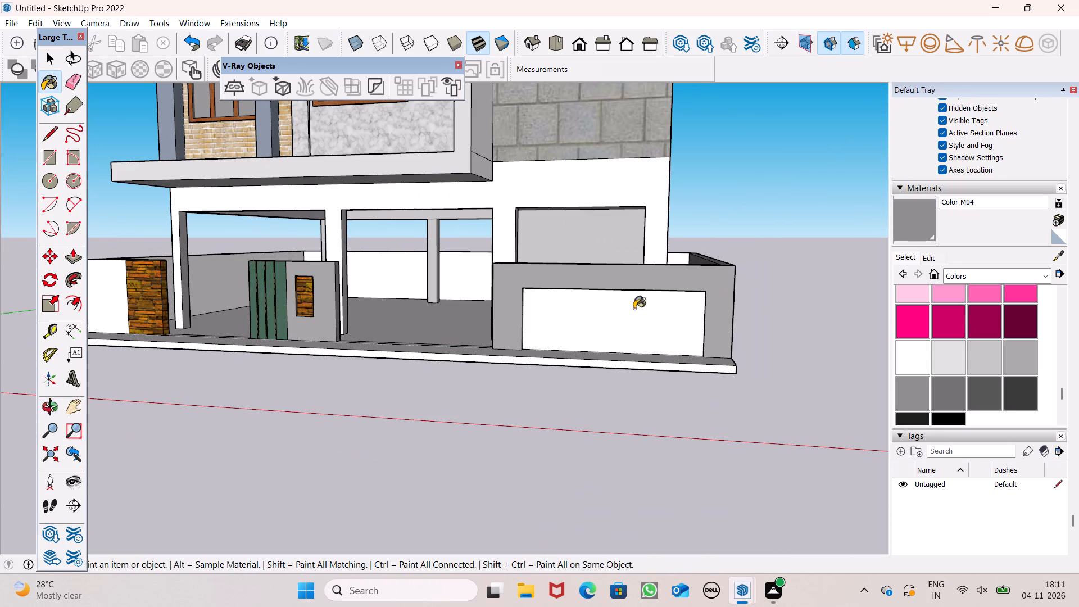
pyautogui.scroll(-3, 625, 291)
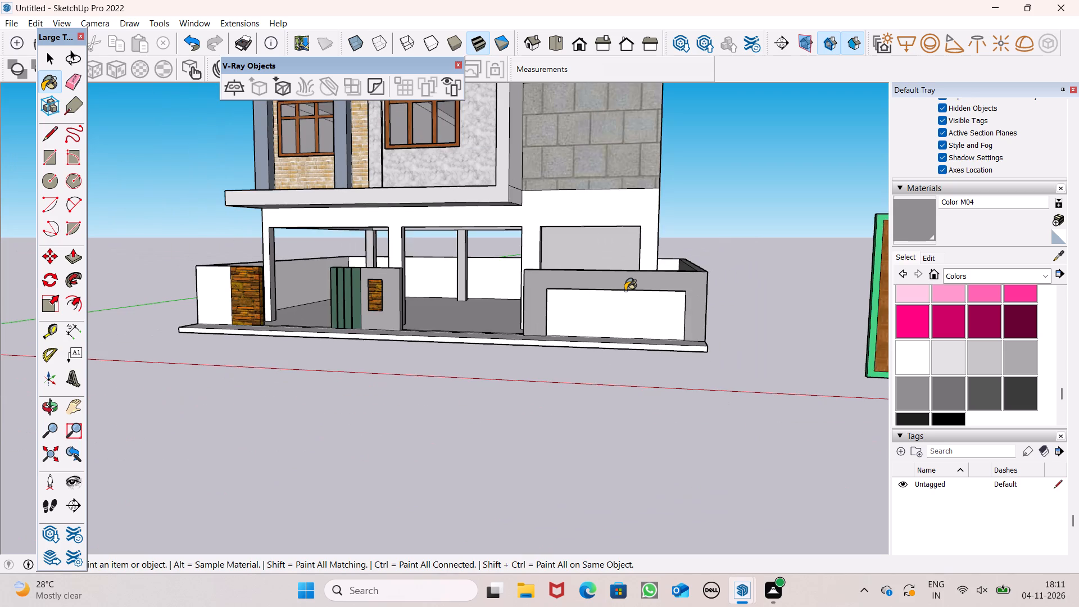
pyautogui.scroll(-2, 625, 291)
pyautogui.moveTo(625, 291); pyautogui.dragTo(794, 379, button='middle')
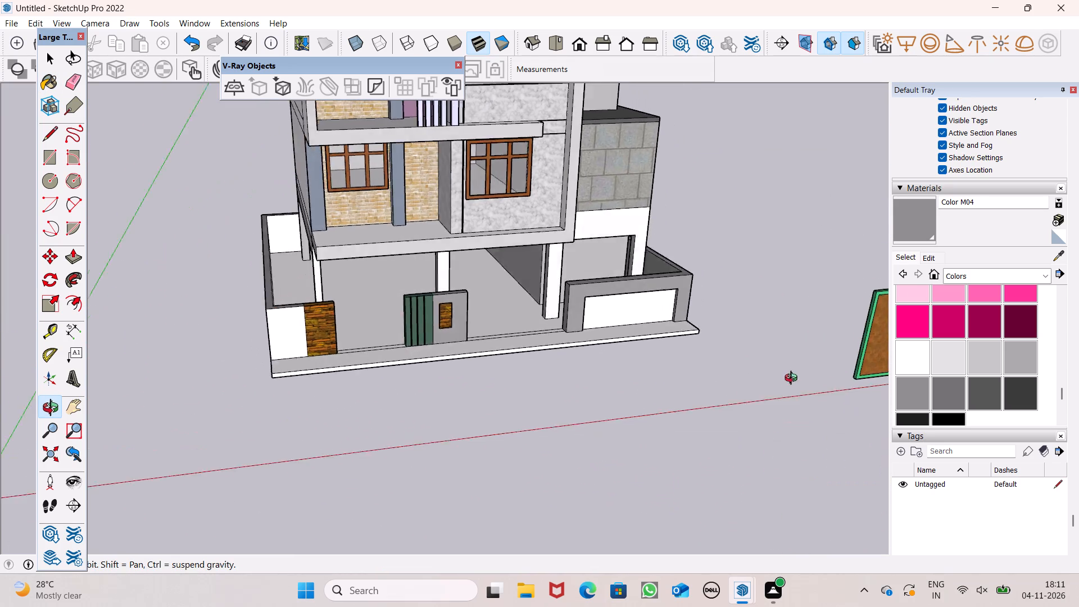
pyautogui.moveTo(794, 379); pyautogui.dragTo(840, 394, button='middle')
pyautogui.scroll(3, 578, 370)
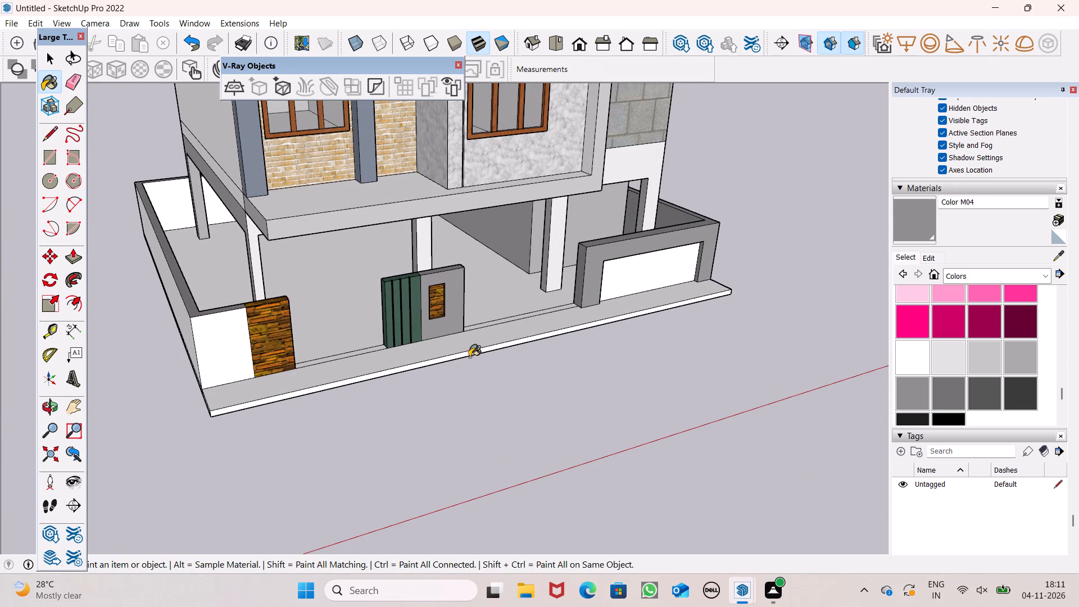
pyautogui.scroll(-1, 468, 354)
pyautogui.moveTo(575, 413); pyautogui.dragTo(529, 402, button='middle')
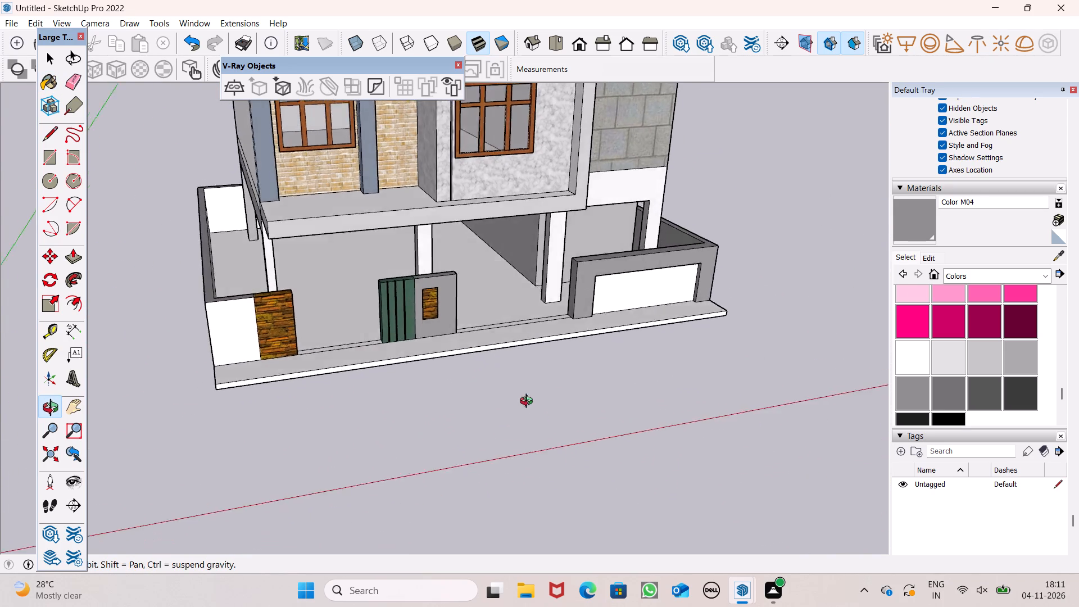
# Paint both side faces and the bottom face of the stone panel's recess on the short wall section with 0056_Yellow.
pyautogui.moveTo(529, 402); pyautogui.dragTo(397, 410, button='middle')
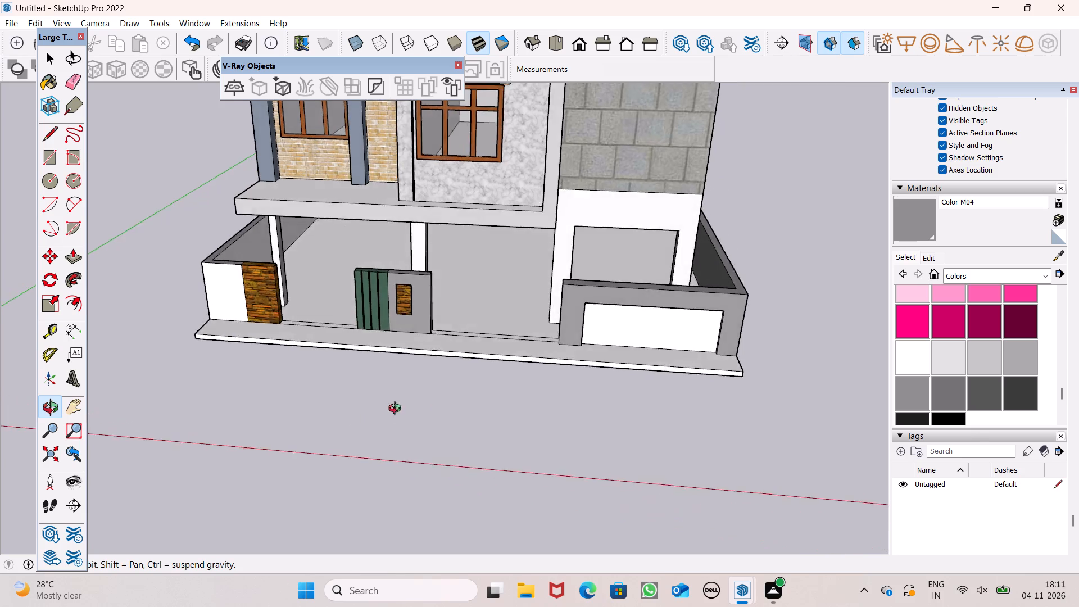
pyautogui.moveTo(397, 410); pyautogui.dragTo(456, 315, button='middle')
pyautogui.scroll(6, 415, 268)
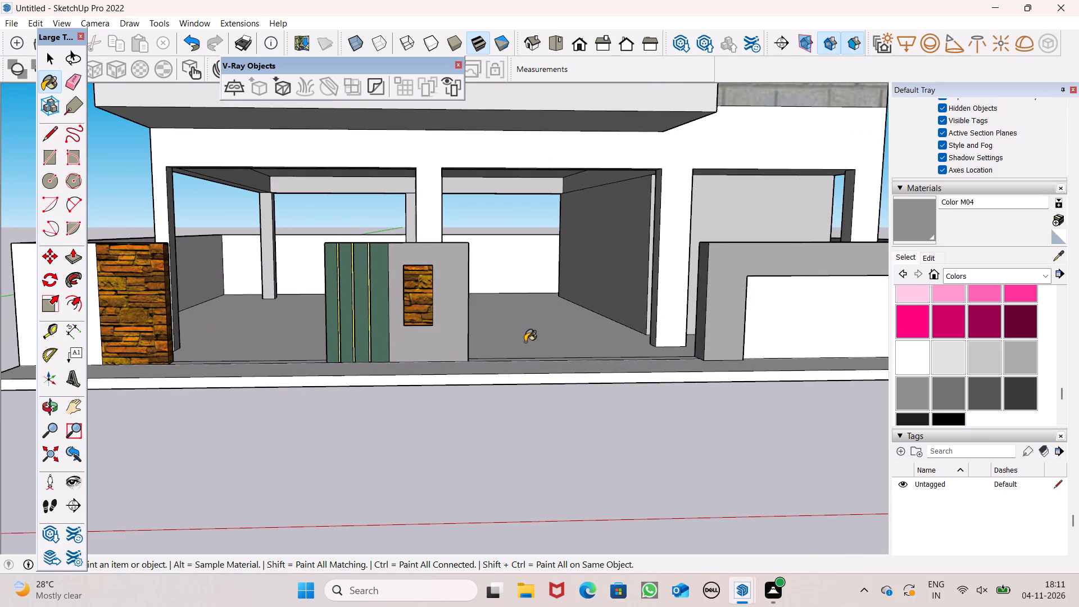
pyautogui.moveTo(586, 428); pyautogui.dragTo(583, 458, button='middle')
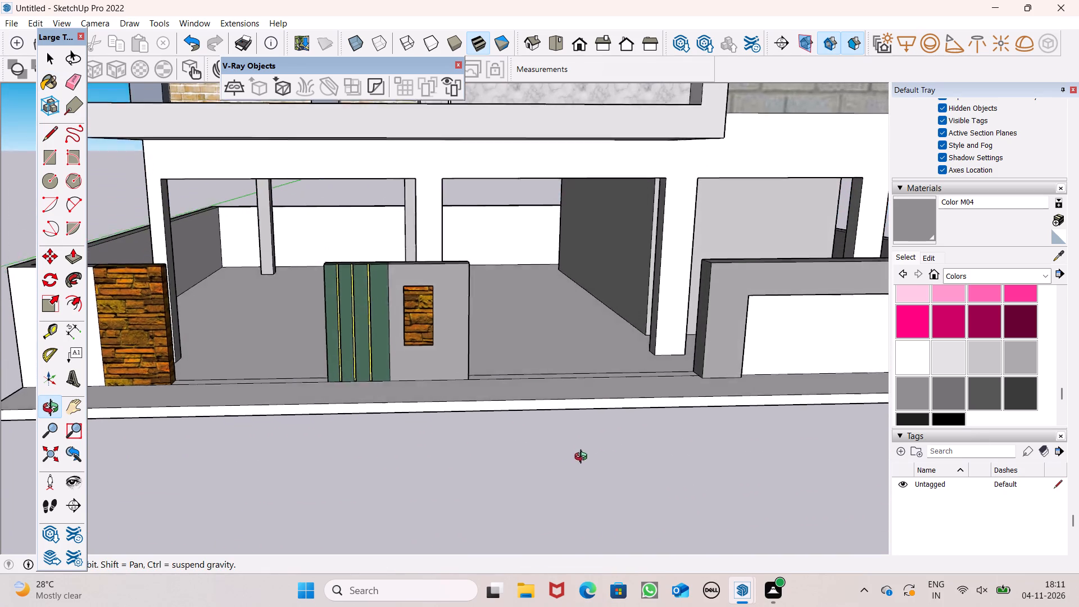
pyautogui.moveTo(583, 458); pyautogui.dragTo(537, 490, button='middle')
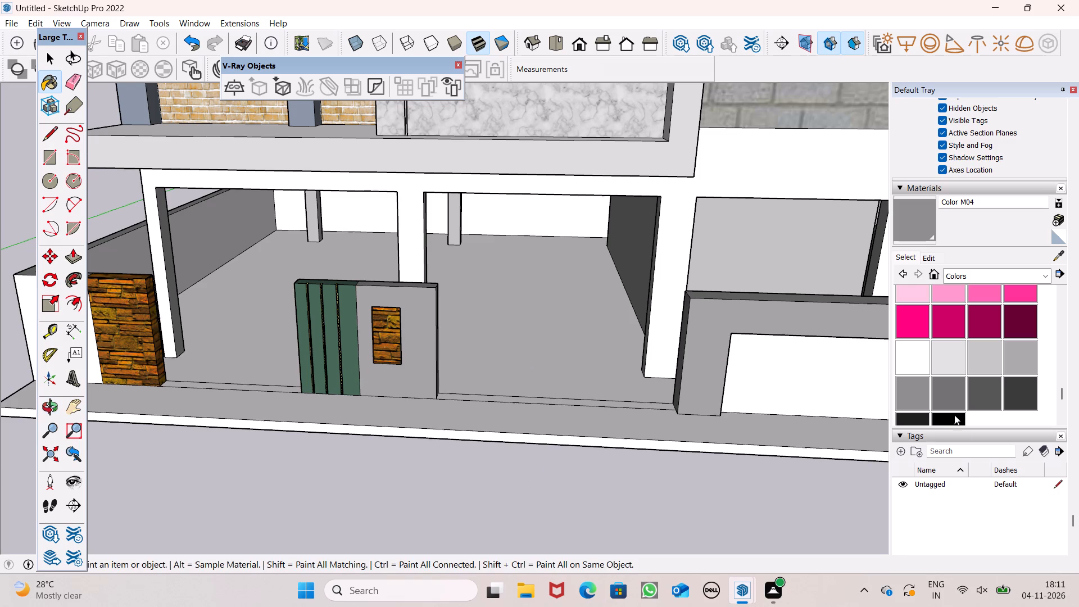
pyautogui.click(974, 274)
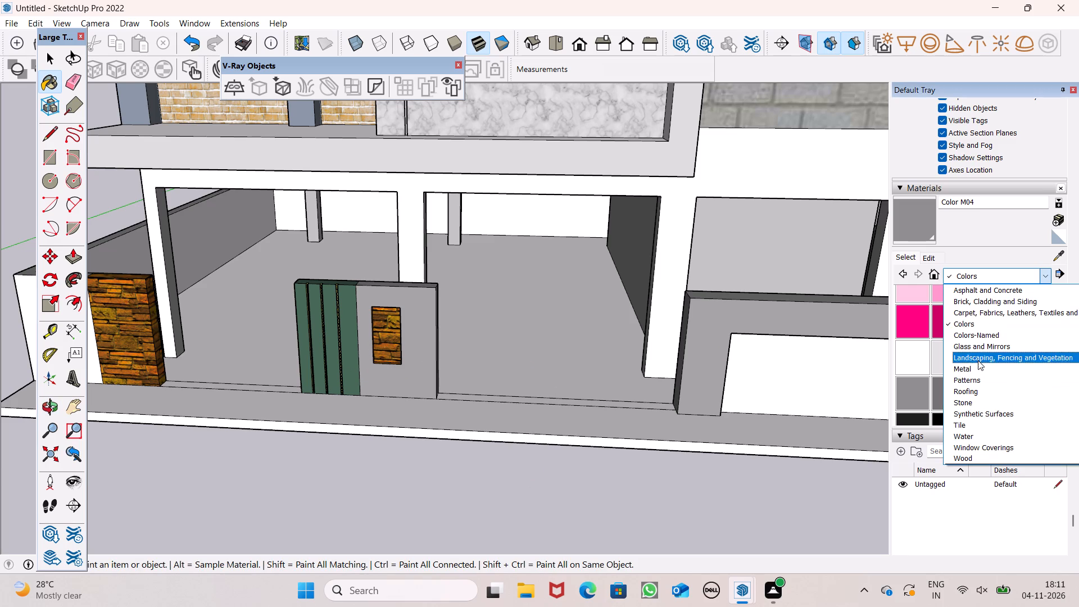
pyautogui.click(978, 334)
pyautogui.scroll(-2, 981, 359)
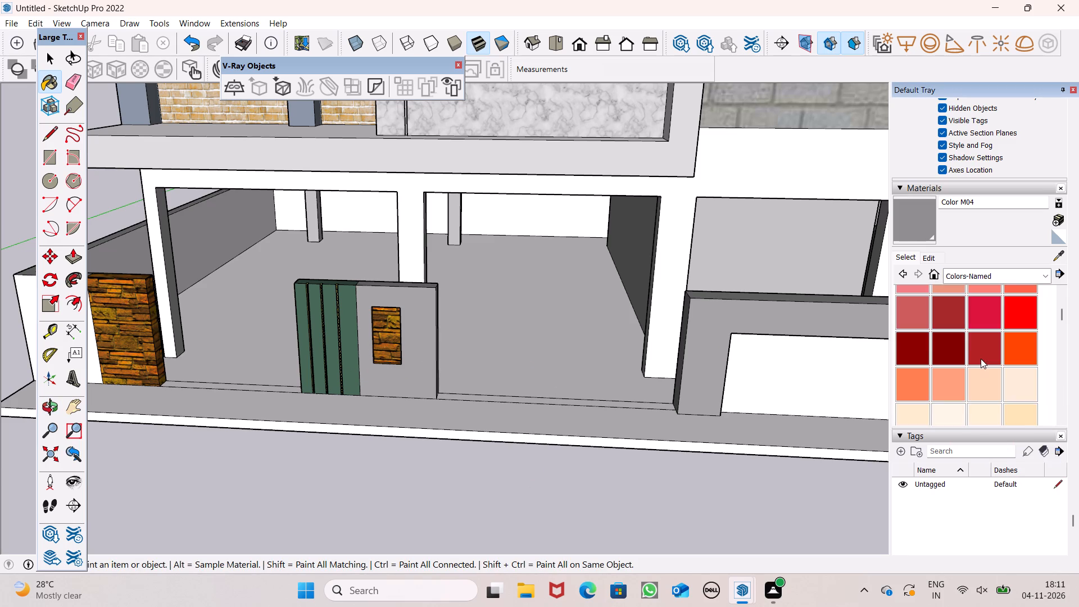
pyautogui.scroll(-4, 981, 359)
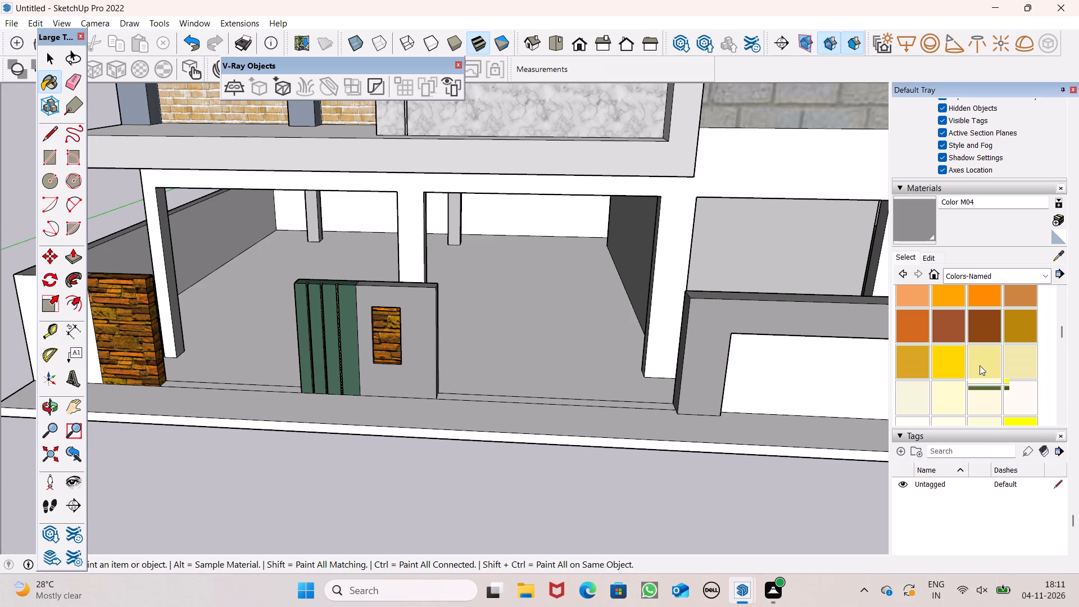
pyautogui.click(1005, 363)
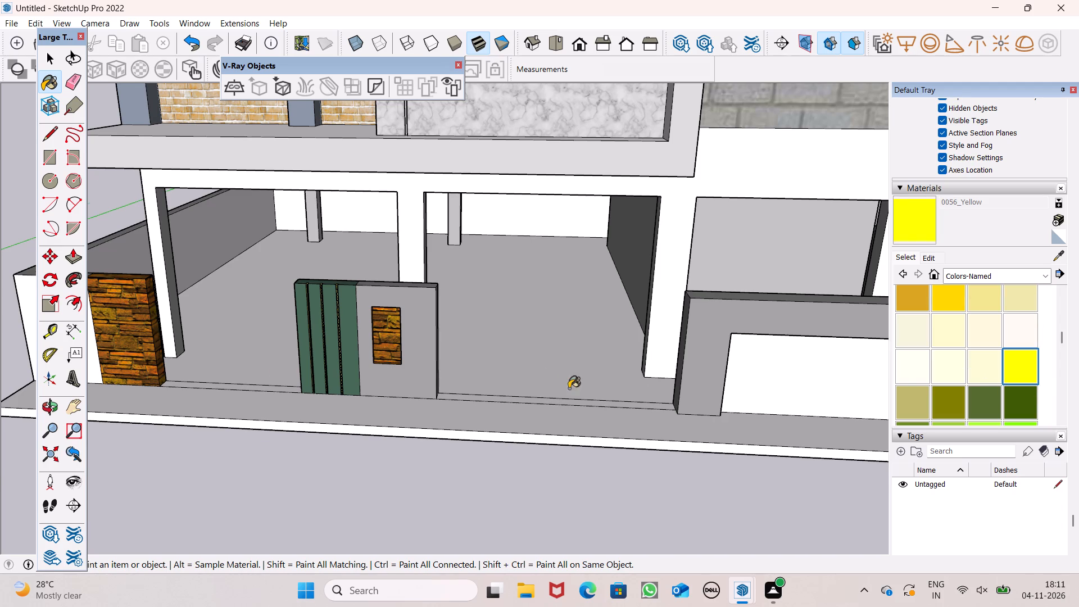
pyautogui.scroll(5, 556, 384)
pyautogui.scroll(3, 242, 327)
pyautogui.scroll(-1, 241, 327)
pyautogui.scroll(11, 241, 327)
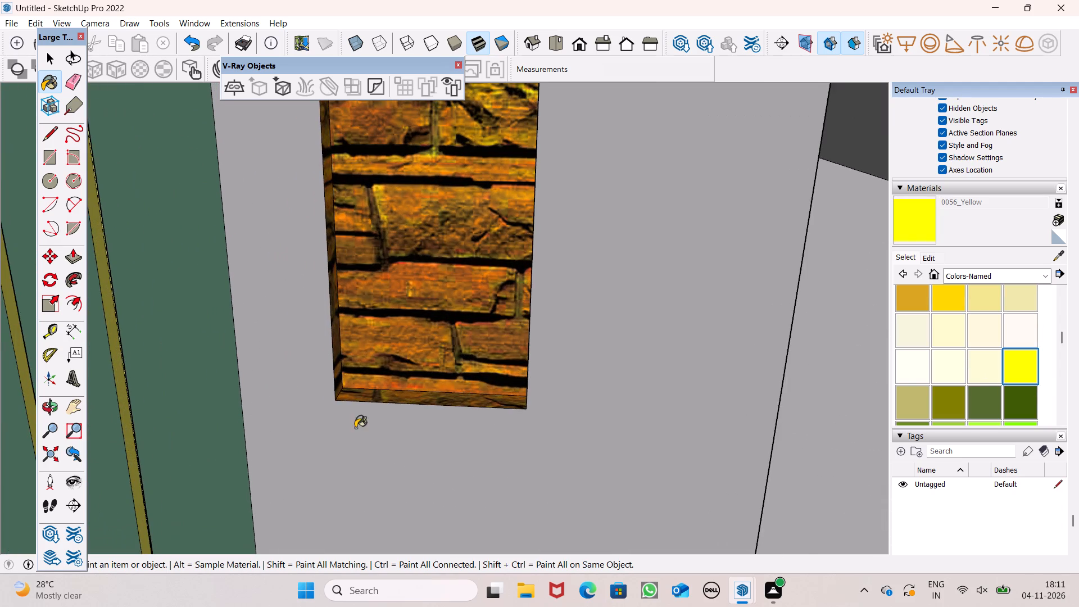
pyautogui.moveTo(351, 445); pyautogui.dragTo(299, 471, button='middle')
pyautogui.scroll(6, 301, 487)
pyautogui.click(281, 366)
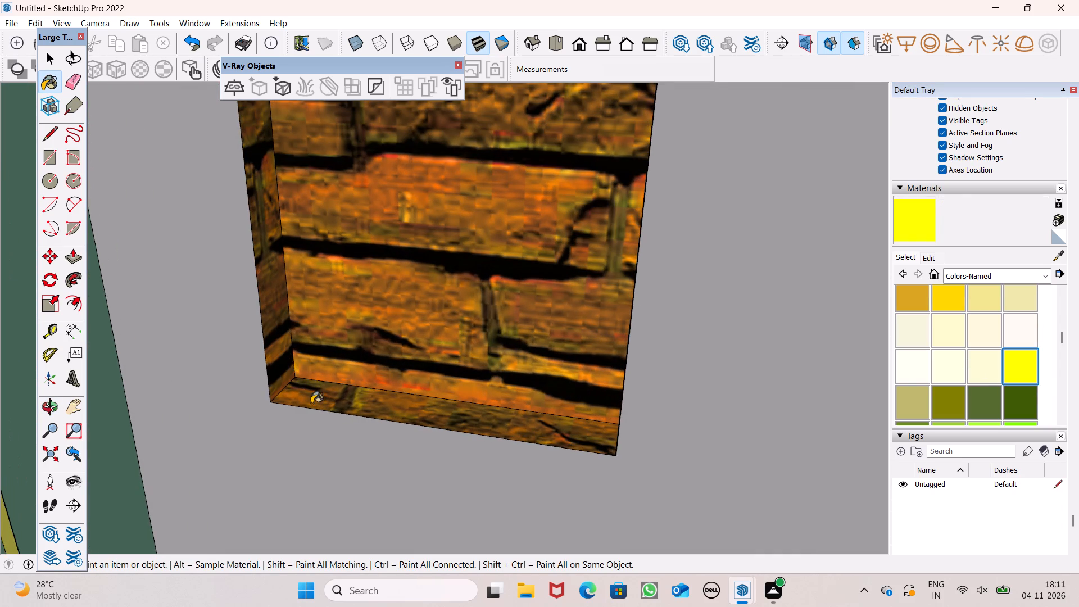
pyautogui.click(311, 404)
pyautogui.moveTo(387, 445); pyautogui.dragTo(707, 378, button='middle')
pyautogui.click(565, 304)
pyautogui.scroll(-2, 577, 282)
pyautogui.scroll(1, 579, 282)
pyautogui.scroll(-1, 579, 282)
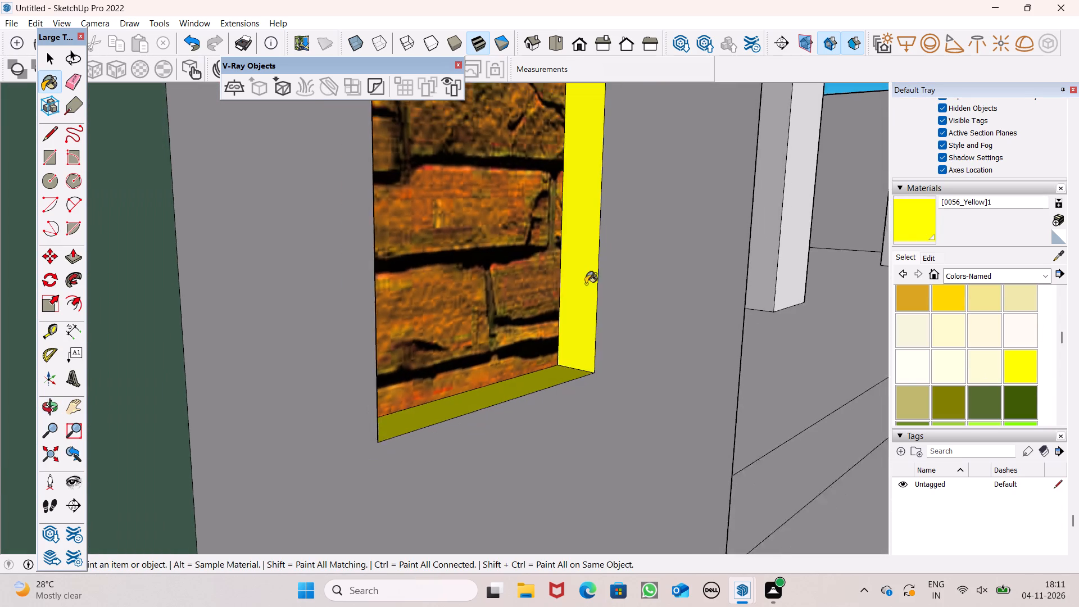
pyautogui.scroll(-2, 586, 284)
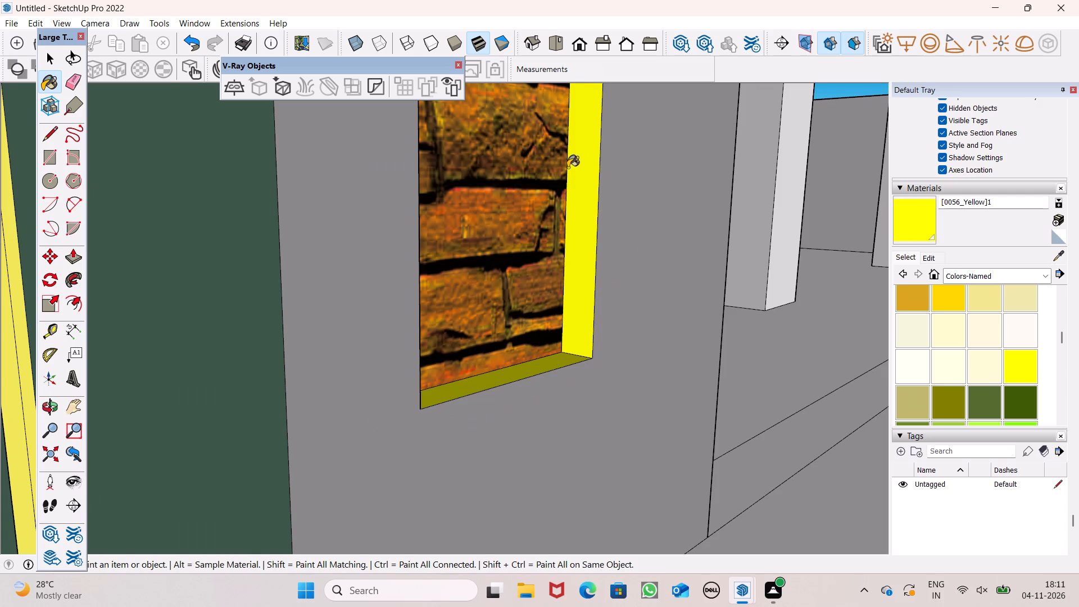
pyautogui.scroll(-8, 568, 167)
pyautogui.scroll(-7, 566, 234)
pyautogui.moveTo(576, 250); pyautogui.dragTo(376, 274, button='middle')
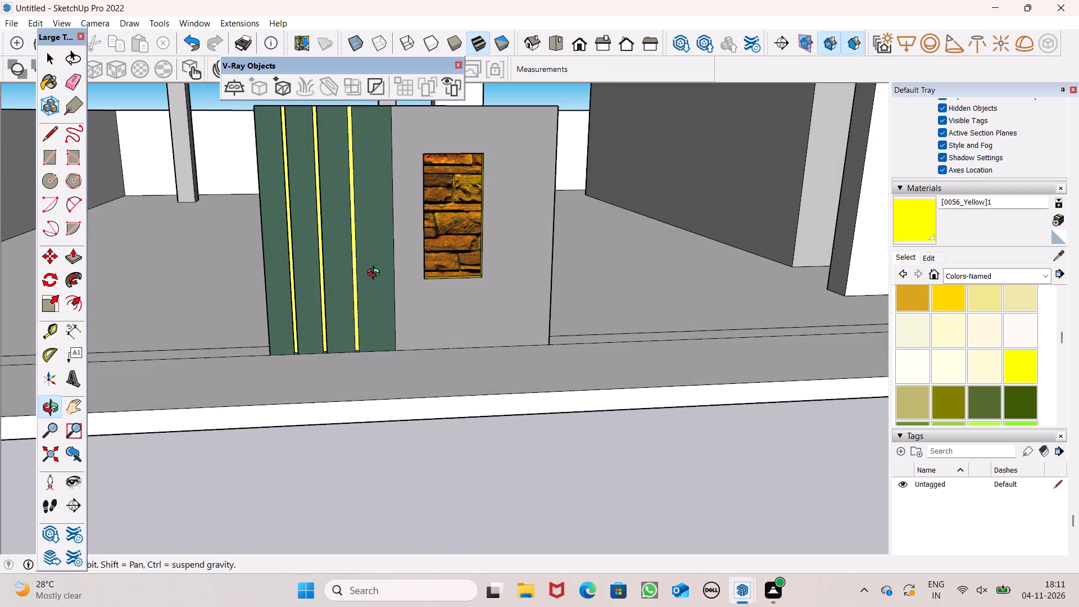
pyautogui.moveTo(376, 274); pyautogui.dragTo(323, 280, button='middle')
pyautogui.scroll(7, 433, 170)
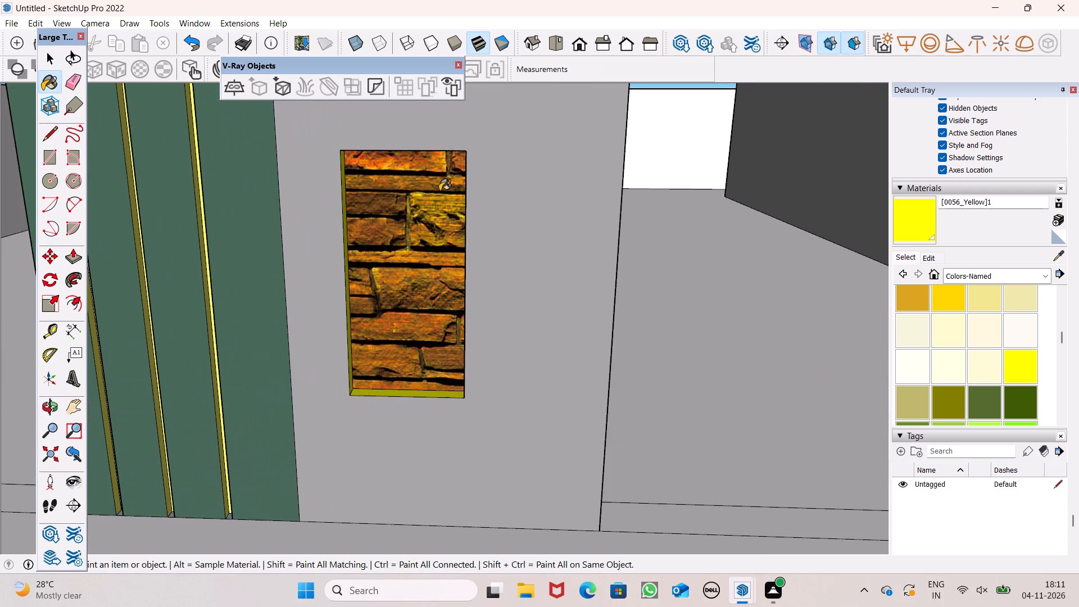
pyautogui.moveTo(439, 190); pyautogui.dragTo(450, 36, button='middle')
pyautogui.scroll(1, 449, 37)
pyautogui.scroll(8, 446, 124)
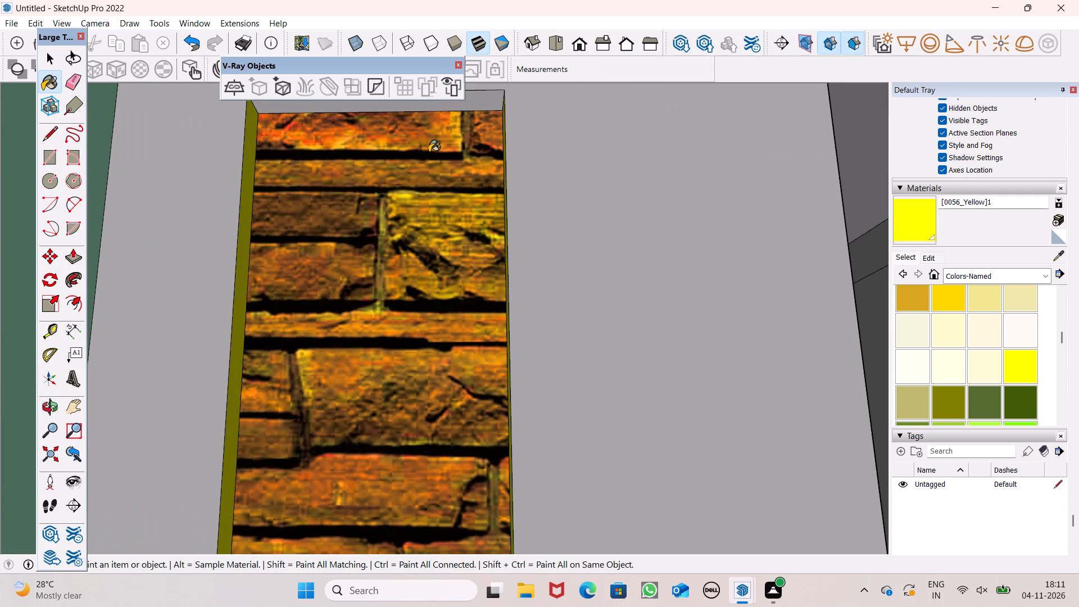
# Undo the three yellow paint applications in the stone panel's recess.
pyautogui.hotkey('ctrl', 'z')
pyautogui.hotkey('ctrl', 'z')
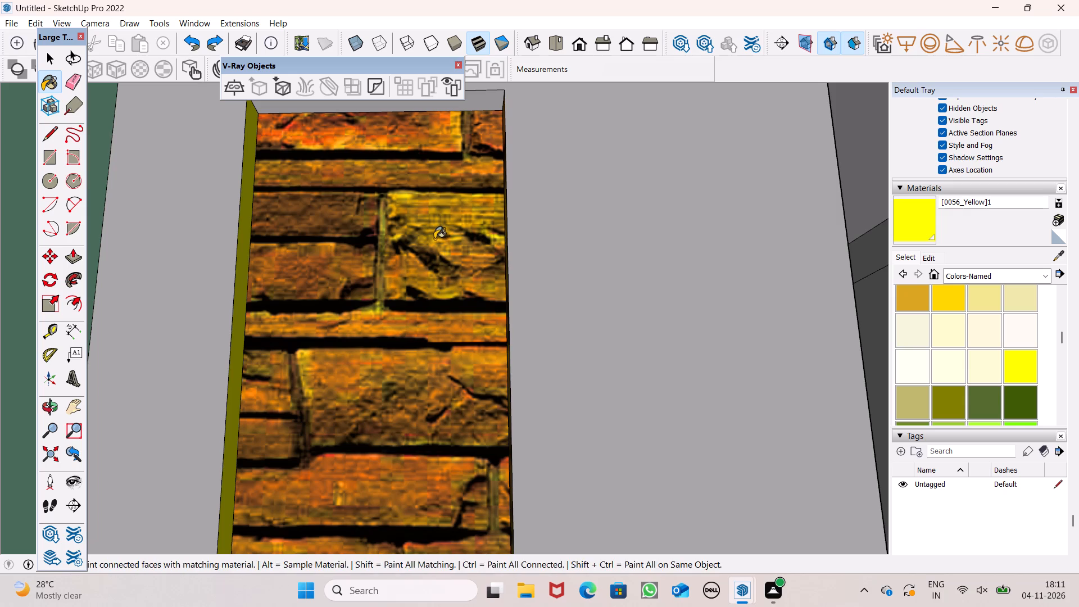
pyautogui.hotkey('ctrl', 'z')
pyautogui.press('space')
# Paint only the recess side face nearest the green stripes, beside the stone panel, with 0056_Yellow.
pyautogui.scroll(-5, 434, 239)
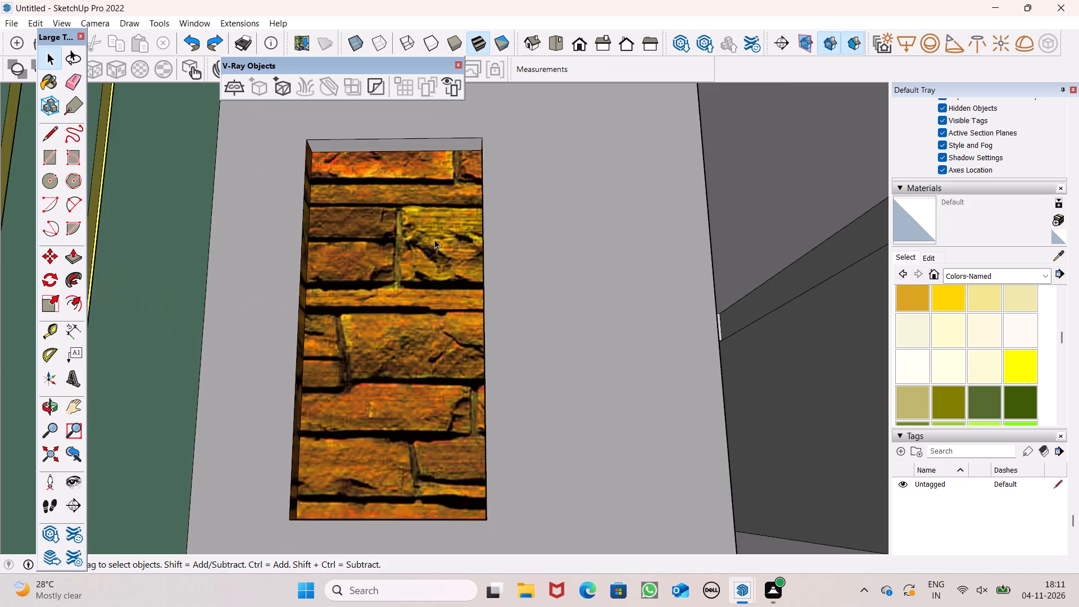
pyautogui.scroll(-7, 434, 239)
pyautogui.moveTo(449, 244); pyautogui.dragTo(447, 385, button='middle')
pyautogui.scroll(-4, 451, 226)
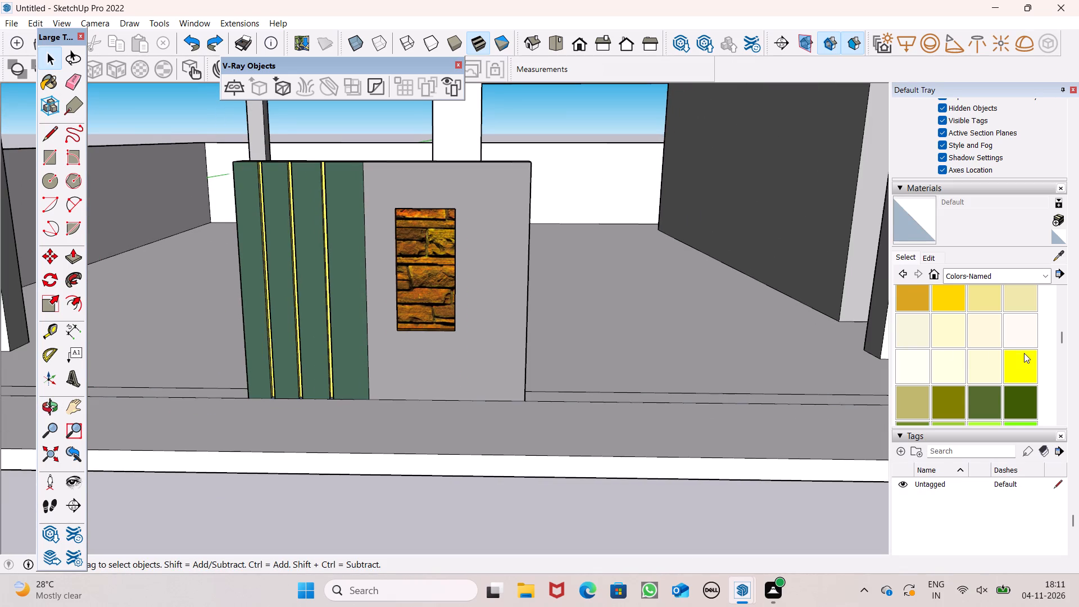
pyautogui.click(1024, 355)
pyautogui.scroll(7, 425, 275)
pyautogui.moveTo(459, 310); pyautogui.dragTo(365, 350, button='middle')
pyautogui.scroll(1, 364, 347)
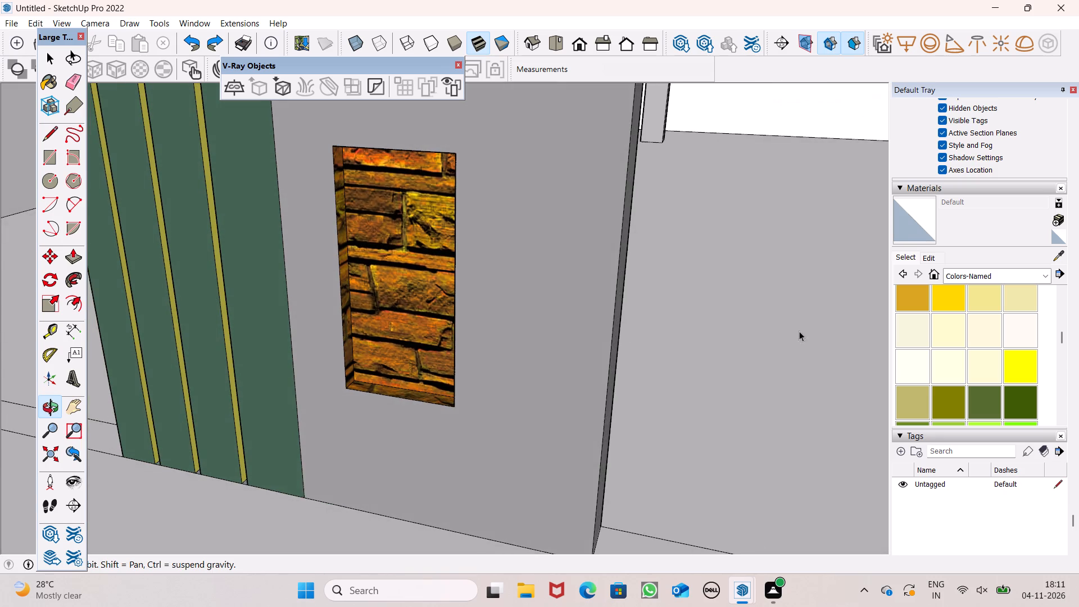
pyautogui.moveTo(1030, 365); pyautogui.dragTo(1030, 360)
pyautogui.scroll(5, 414, 295)
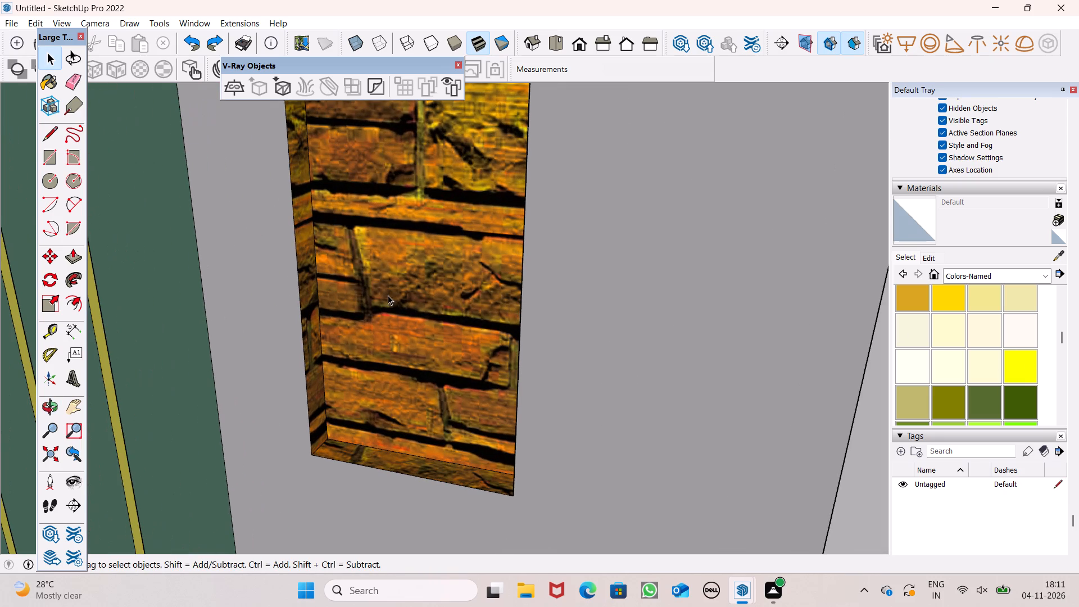
pyautogui.click(1015, 360)
pyautogui.scroll(6, 419, 306)
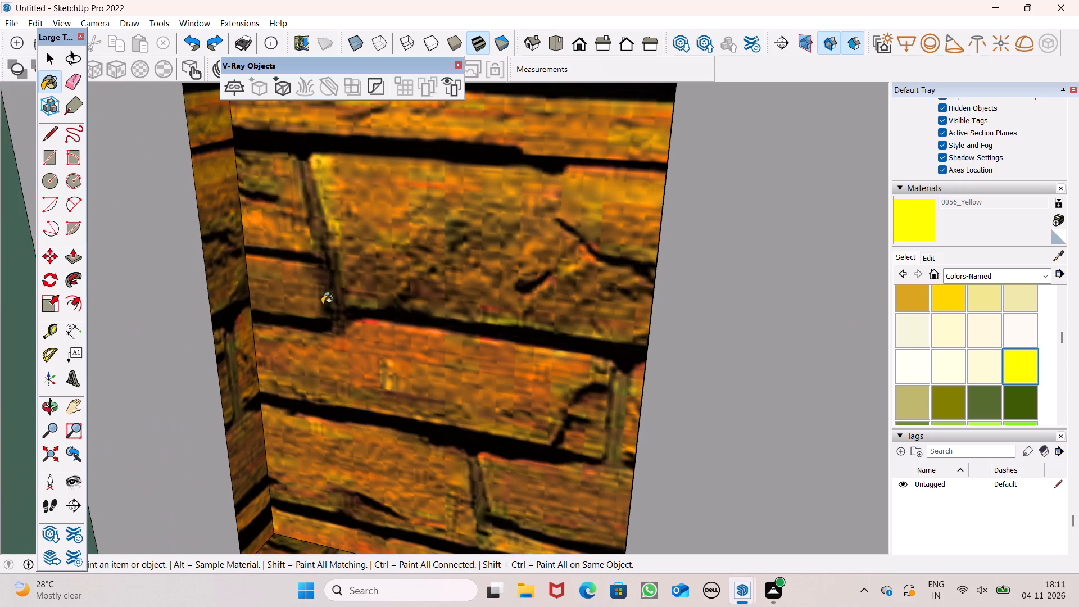
pyautogui.moveTo(243, 303); pyautogui.dragTo(243, 309)
pyautogui.scroll(-11, 442, 280)
pyautogui.moveTo(488, 332); pyautogui.dragTo(646, 268, button='middle')
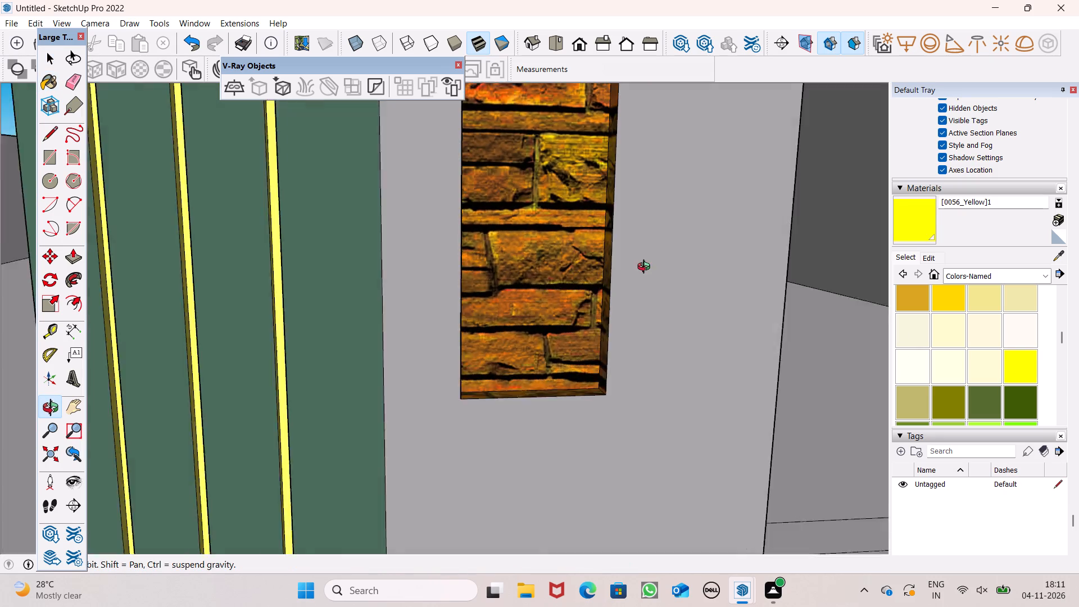
pyautogui.moveTo(646, 268); pyautogui.dragTo(634, 272, button='middle')
pyautogui.scroll(1, 635, 271)
pyautogui.scroll(-7, 551, 310)
pyautogui.moveTo(717, 390); pyautogui.dragTo(548, 391, button='middle')
pyautogui.scroll(-8, 457, 303)
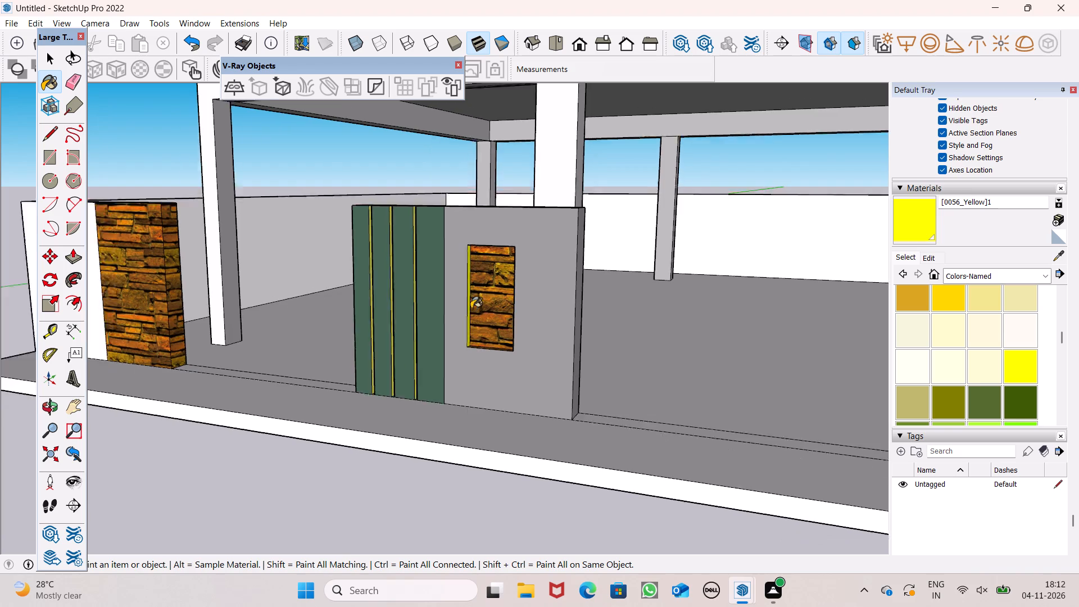
pyautogui.scroll(-4, 471, 309)
pyautogui.press('space')
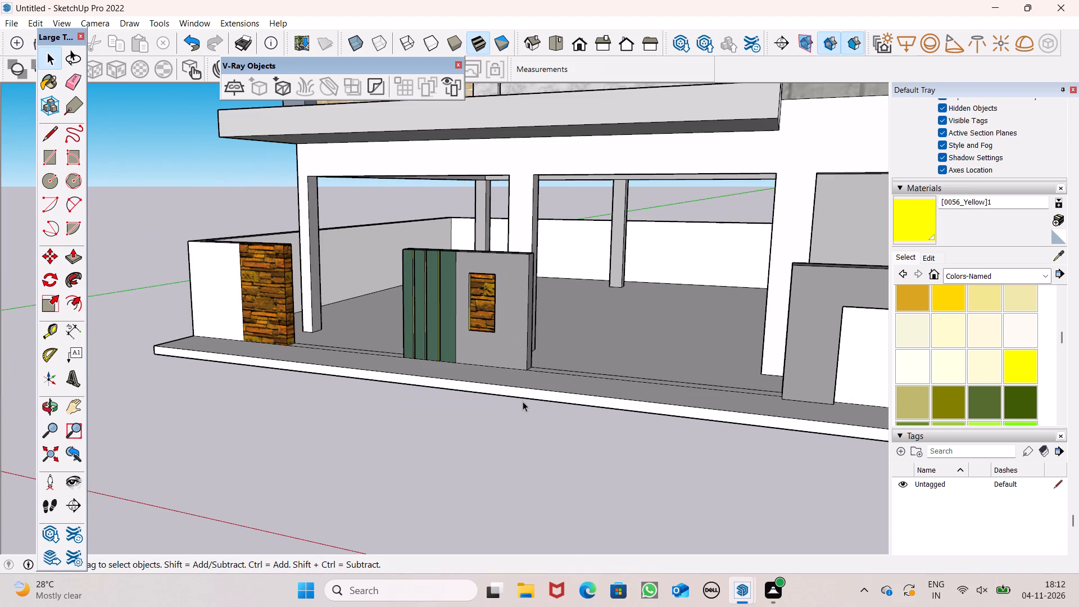
# Move the single wooden gate from beside the house into the small gate opening, with its bottom corner against the green-striped wall section.
pyautogui.scroll(-2, 520, 405)
pyautogui.moveTo(524, 419); pyautogui.dragTo(673, 428, button='middle')
pyautogui.scroll(-1, 466, 346)
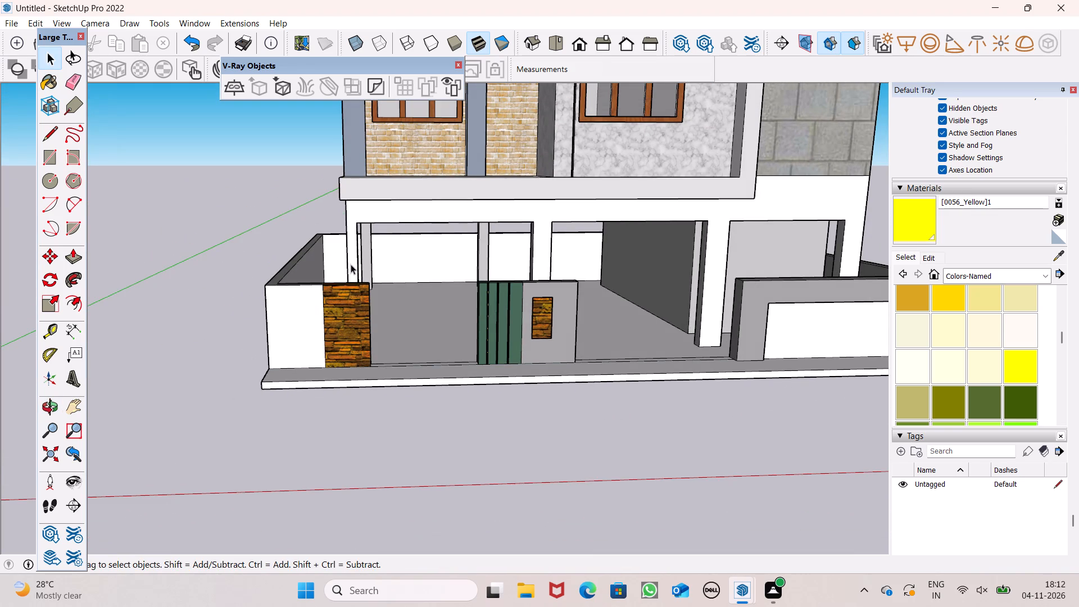
pyautogui.scroll(-6, 323, 259)
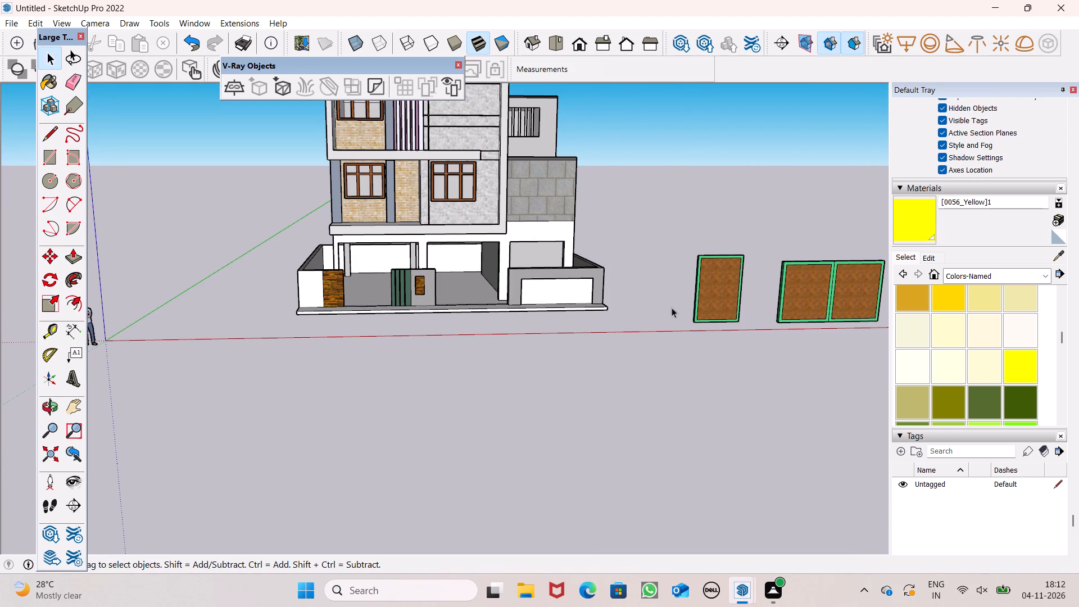
pyautogui.click(705, 297)
pyautogui.press('m')
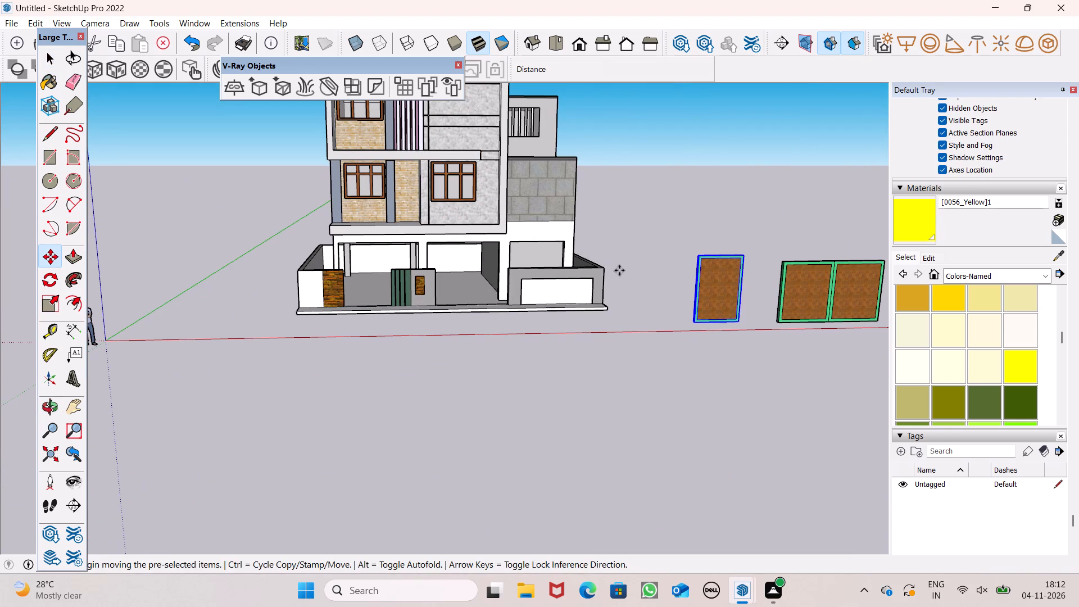
pyautogui.press('Return')
pyautogui.moveTo(741, 319); pyautogui.dragTo(393, 300)
pyautogui.scroll(9, 366, 269)
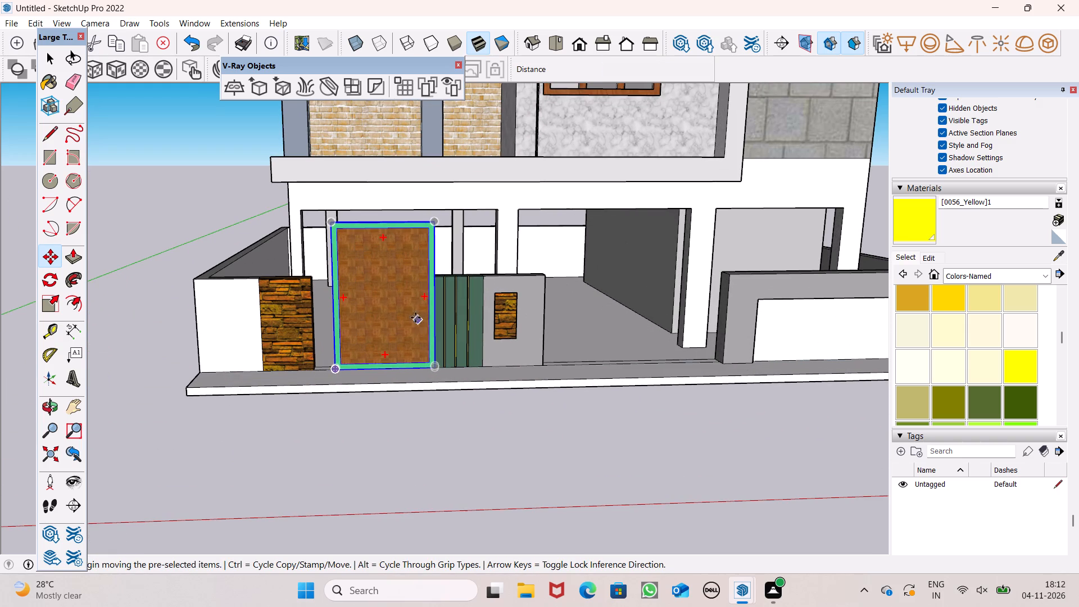
pyautogui.moveTo(439, 365); pyautogui.dragTo(436, 397, button='middle')
pyautogui.press('space')
# Scale the single wooden gate's height down from its top to about 0.71, near the height of the adjoining wall sections.
pyautogui.moveTo(377, 468); pyautogui.dragTo(377, 446)
pyautogui.scroll(-5, 333, 346)
pyautogui.scroll(-5, 429, 364)
pyautogui.scroll(3, 735, 390)
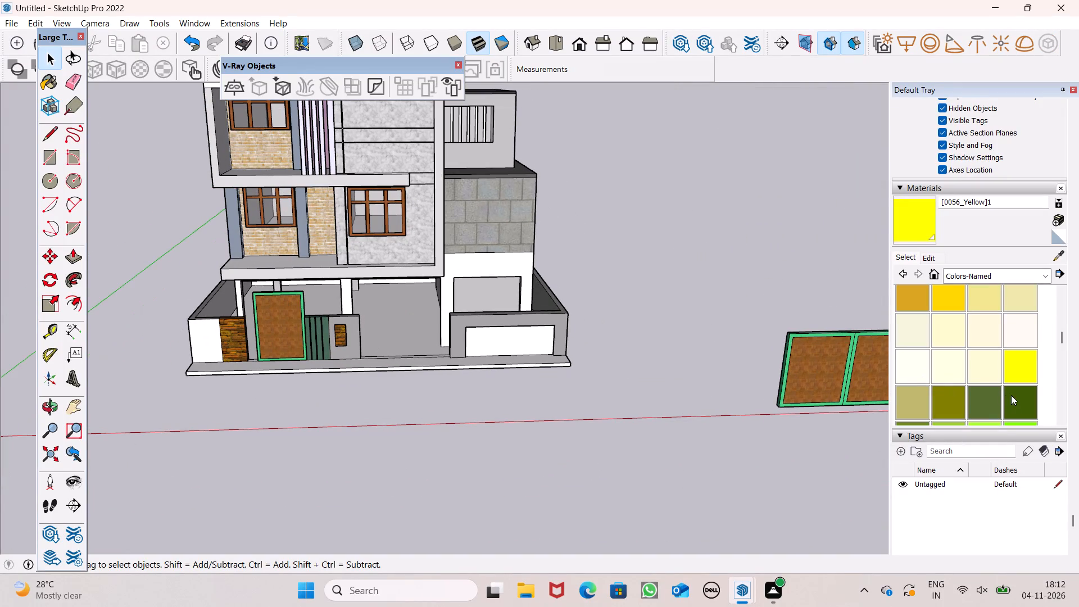
pyautogui.scroll(1, 1012, 395)
pyautogui.scroll(-1, 1012, 395)
pyautogui.scroll(6, 282, 324)
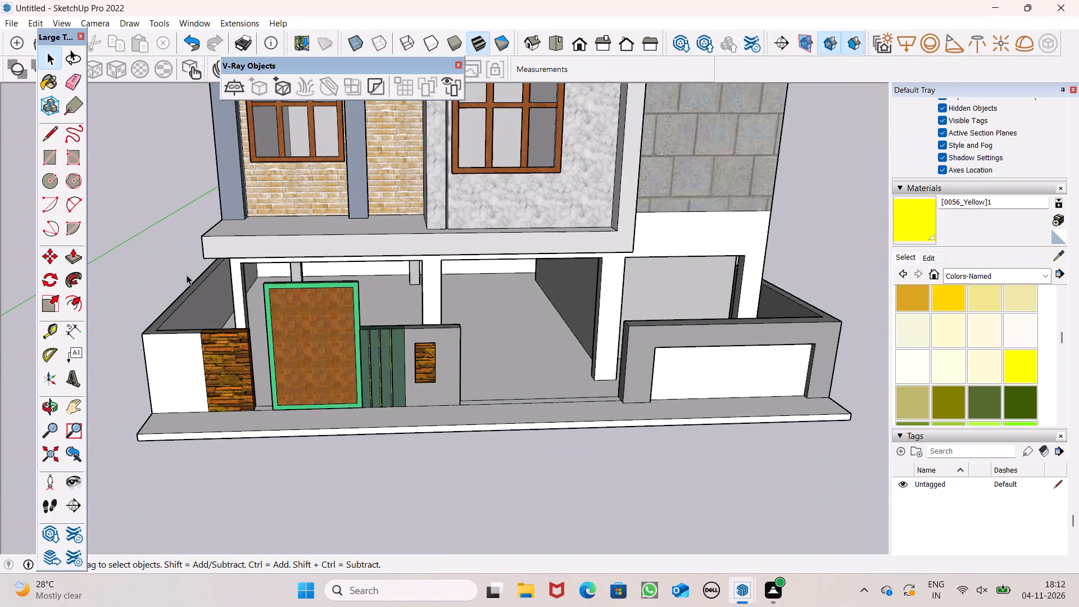
pyautogui.moveTo(203, 307); pyautogui.dragTo(246, 316, button='middle')
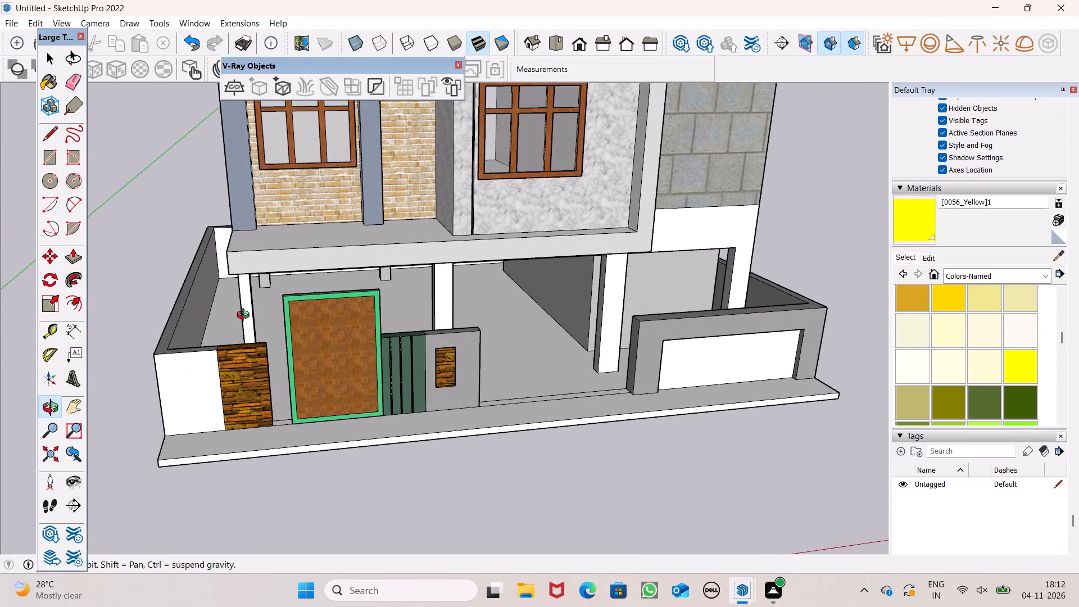
pyautogui.moveTo(246, 316); pyautogui.dragTo(289, 323, button='middle')
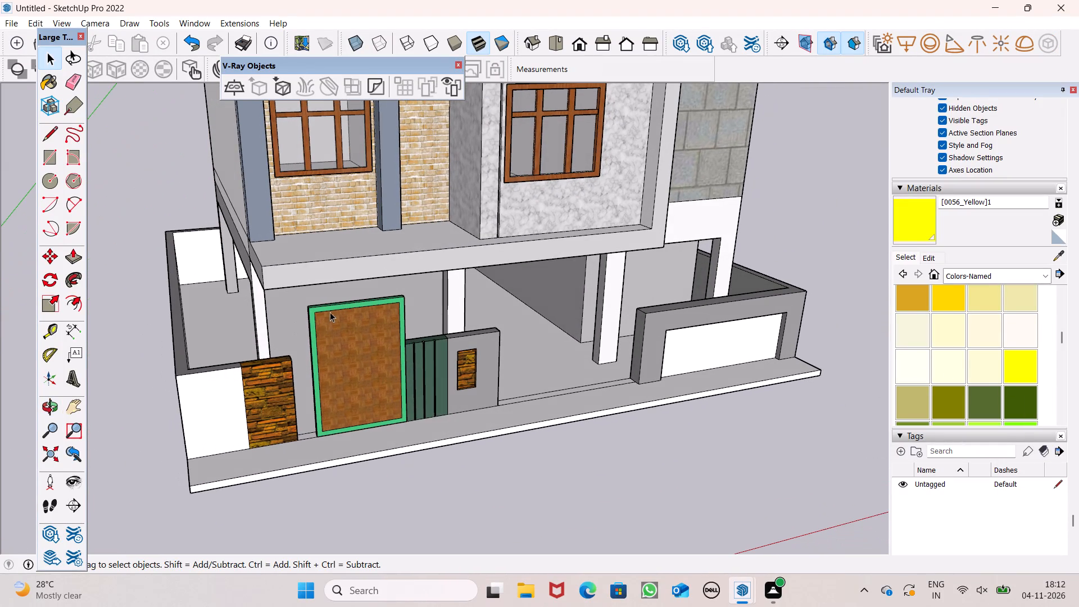
pyautogui.scroll(8, 331, 311)
pyautogui.moveTo(351, 343); pyautogui.dragTo(391, 347, button='middle')
pyautogui.scroll(-2, 389, 337)
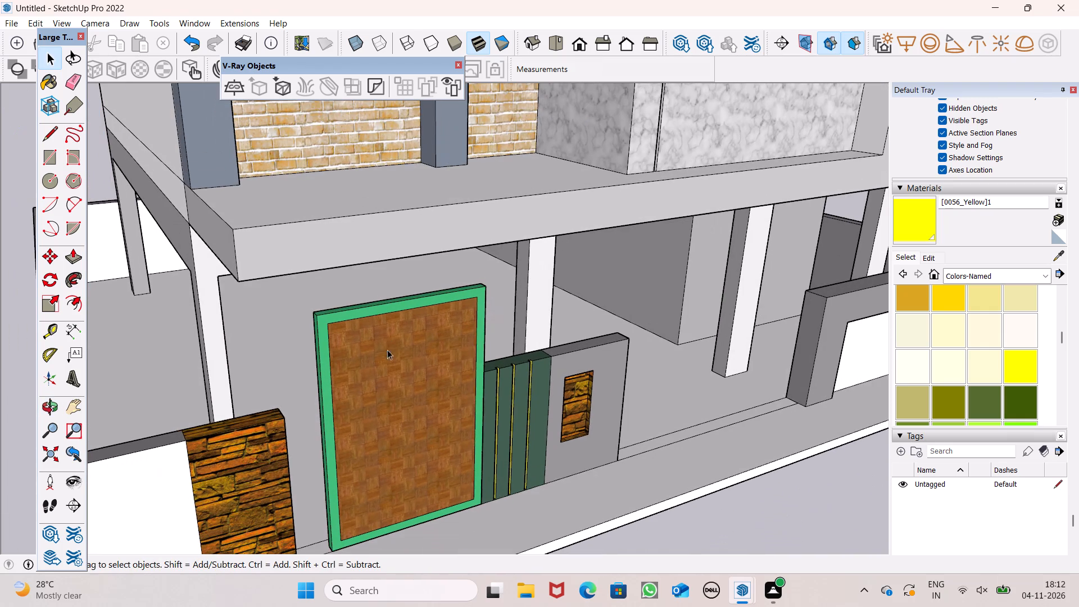
pyautogui.click(371, 399)
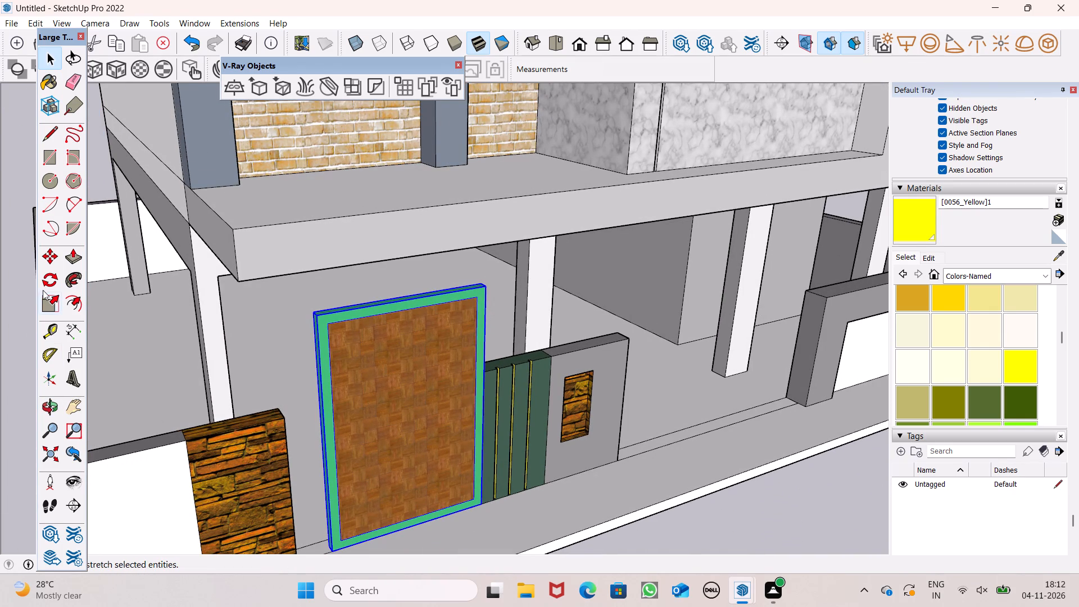
pyautogui.click(51, 302)
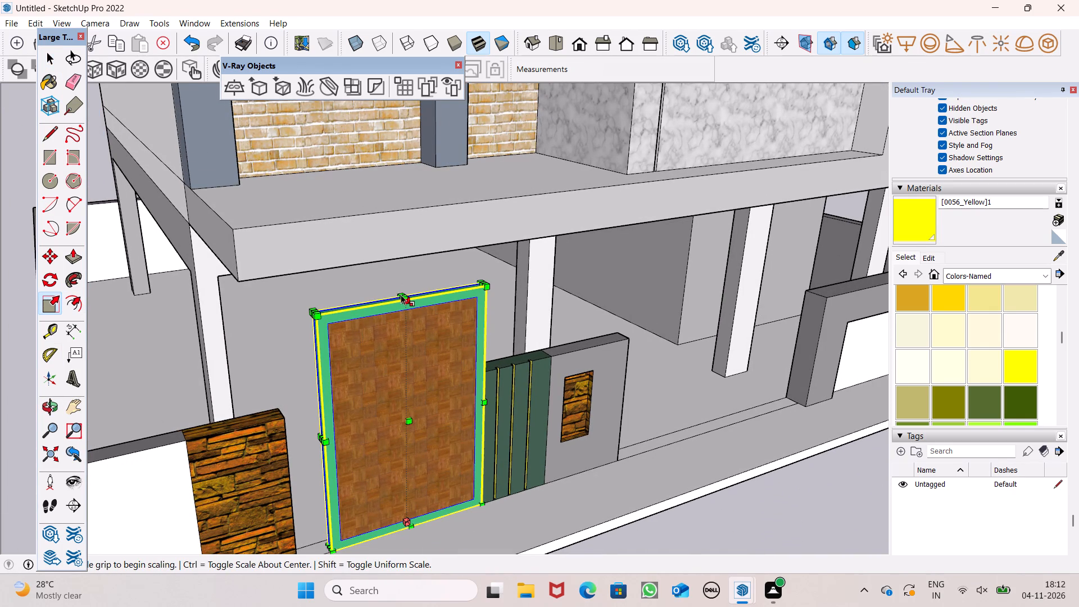
pyautogui.moveTo(400, 294); pyautogui.dragTo(403, 377)
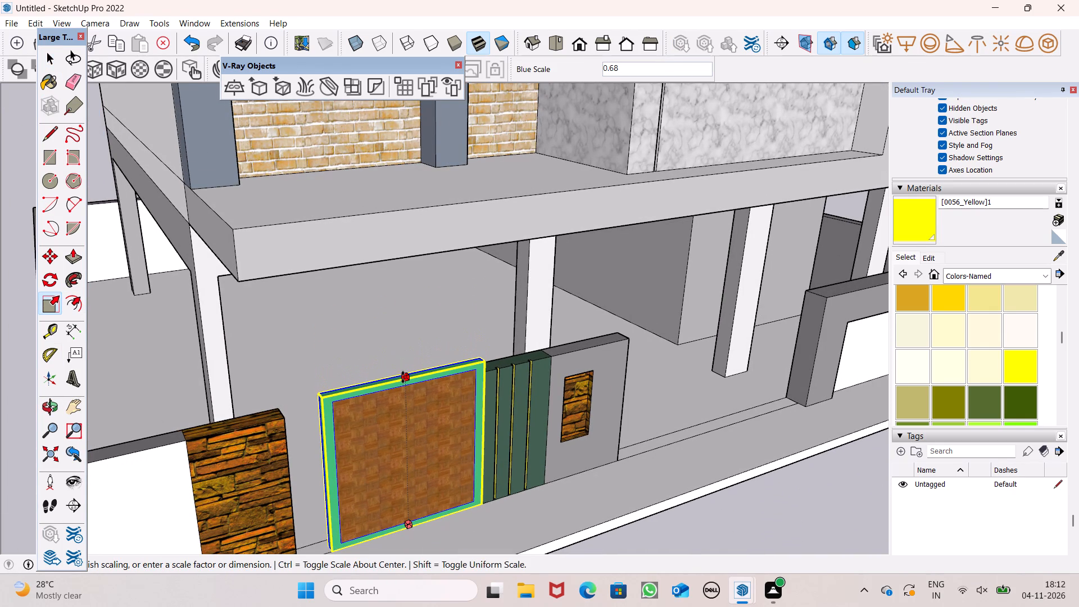
pyautogui.moveTo(403, 377); pyautogui.dragTo(397, 371)
# Stretch the single gate's width from its free side until it meets the stone-clad wall section, closing the small opening.
pyautogui.moveTo(320, 473); pyautogui.dragTo(318, 473)
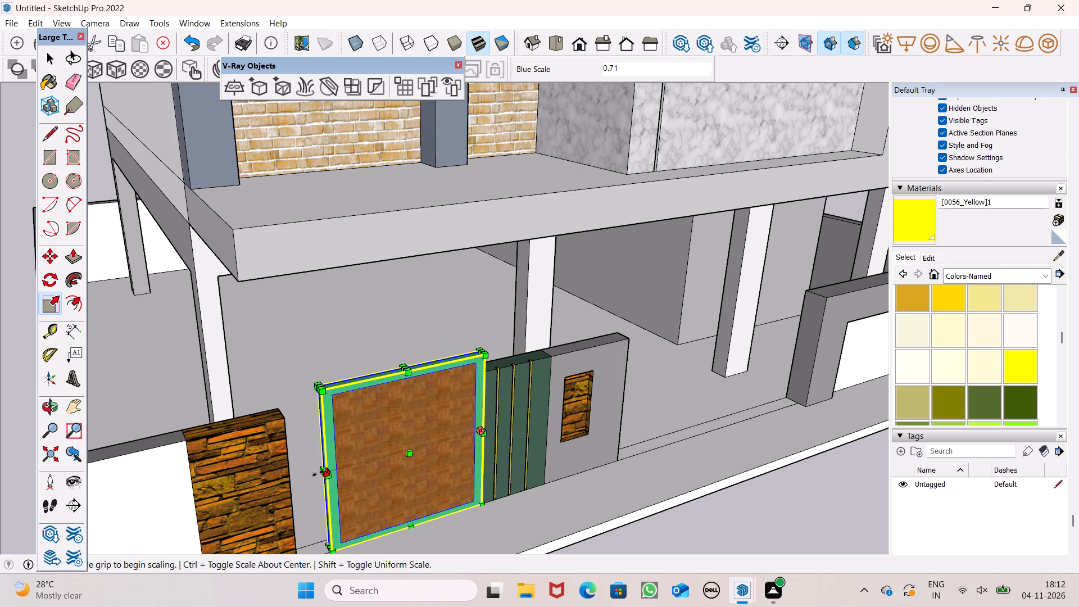
pyautogui.moveTo(318, 473); pyautogui.dragTo(292, 479)
pyautogui.scroll(-5, 352, 361)
pyautogui.moveTo(416, 377); pyautogui.dragTo(336, 352, button='middle')
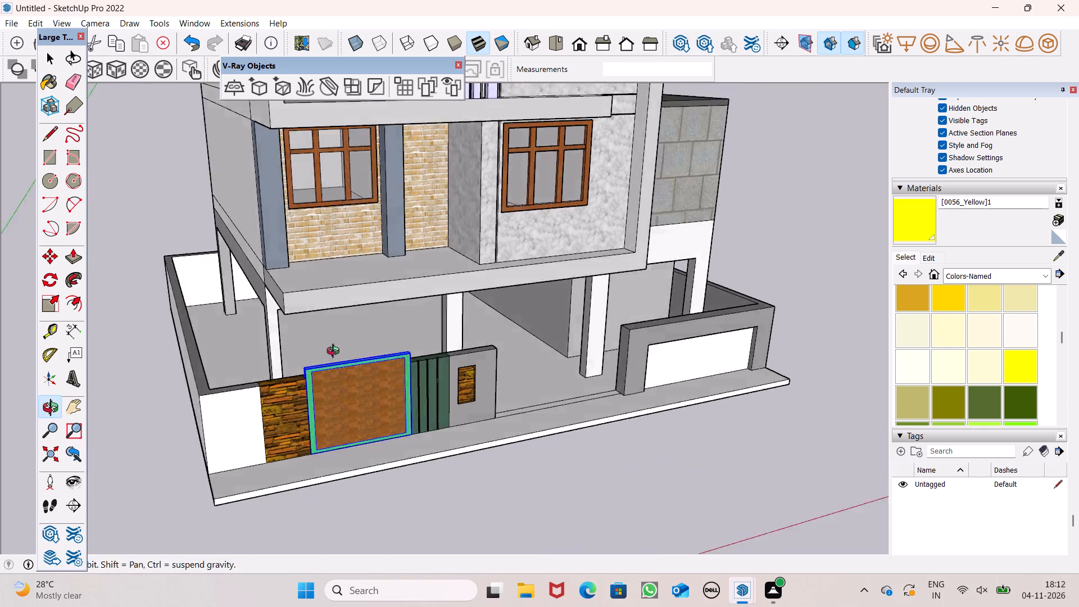
pyautogui.moveTo(336, 352); pyautogui.dragTo(324, 332, button='middle')
pyautogui.press('space')
pyautogui.scroll(-6, 320, 308)
pyautogui.click(247, 290)
# Move the double wooden gate from beside the house to the large opening, with its bottom corner at the long grey wall section.
pyautogui.moveTo(469, 350); pyautogui.dragTo(424, 394, button='middle')
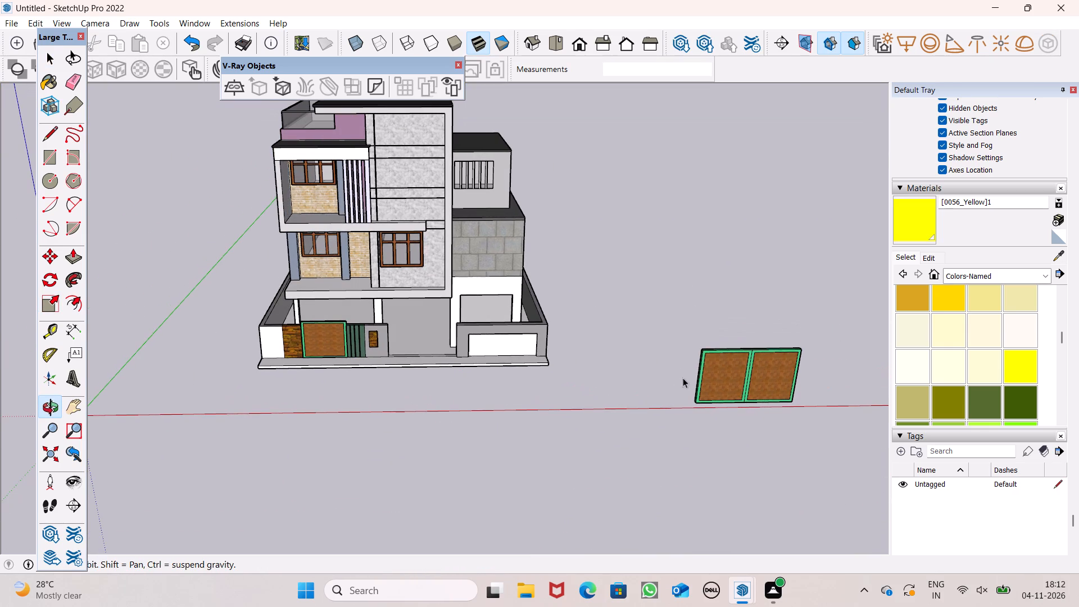
pyautogui.moveTo(758, 386); pyautogui.dragTo(751, 377)
pyautogui.press('m')
pyautogui.press('Return')
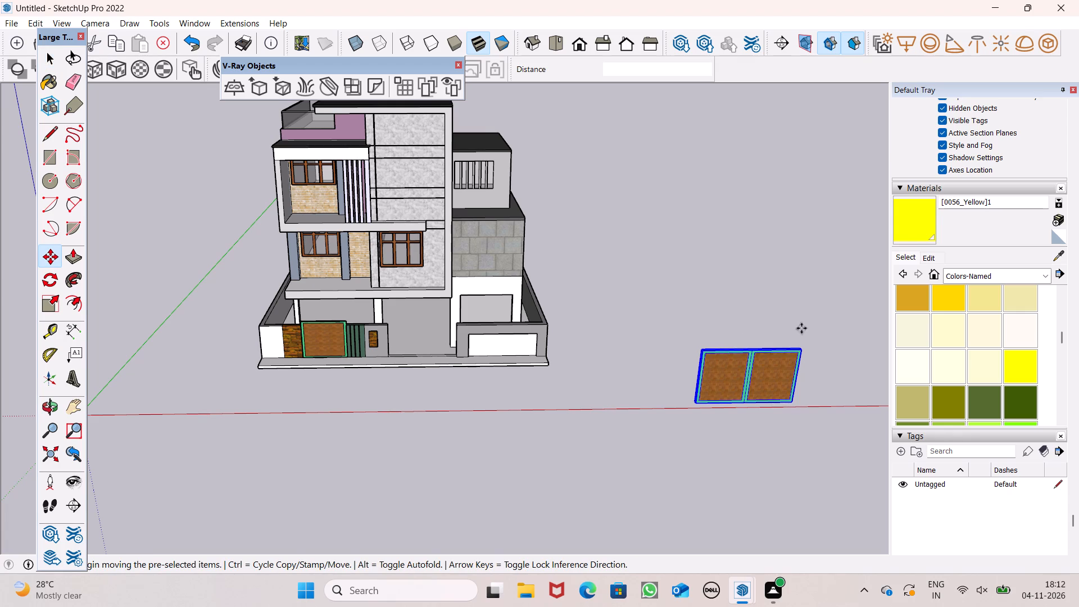
pyautogui.moveTo(794, 402); pyautogui.dragTo(489, 360)
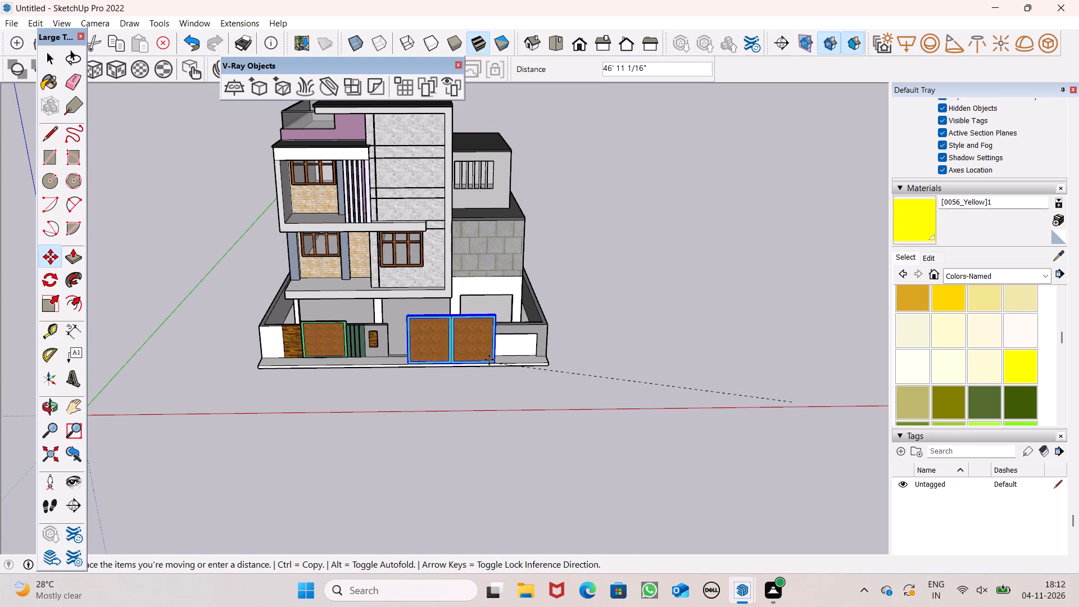
pyautogui.moveTo(489, 360); pyautogui.dragTo(457, 353)
# Scale the double gate down from its upper corner nearest the short wall section to about the compound wall's height.
pyautogui.scroll(10, 423, 315)
pyautogui.scroll(2, 548, 348)
pyautogui.moveTo(548, 350); pyautogui.dragTo(548, 385, button='middle')
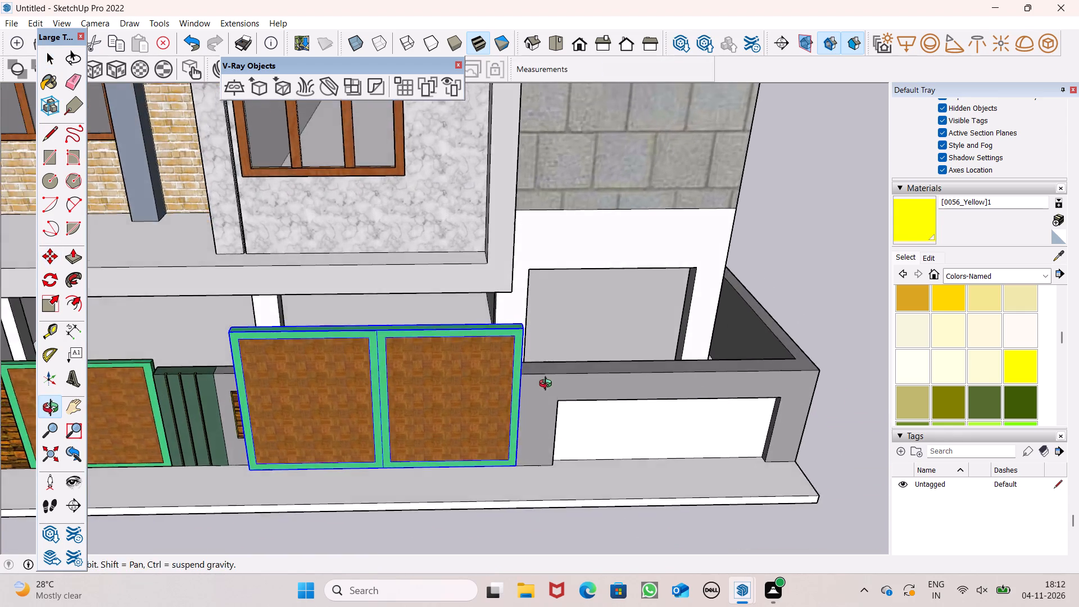
pyautogui.moveTo(548, 385); pyautogui.dragTo(548, 380, button='middle')
pyautogui.scroll(1, 548, 385)
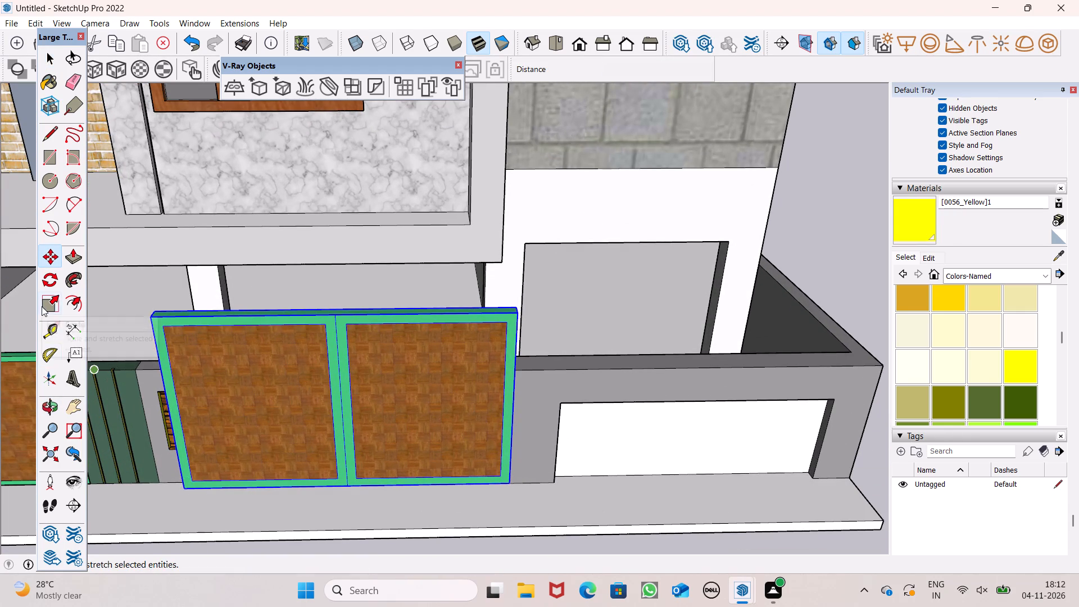
pyautogui.click(46, 305)
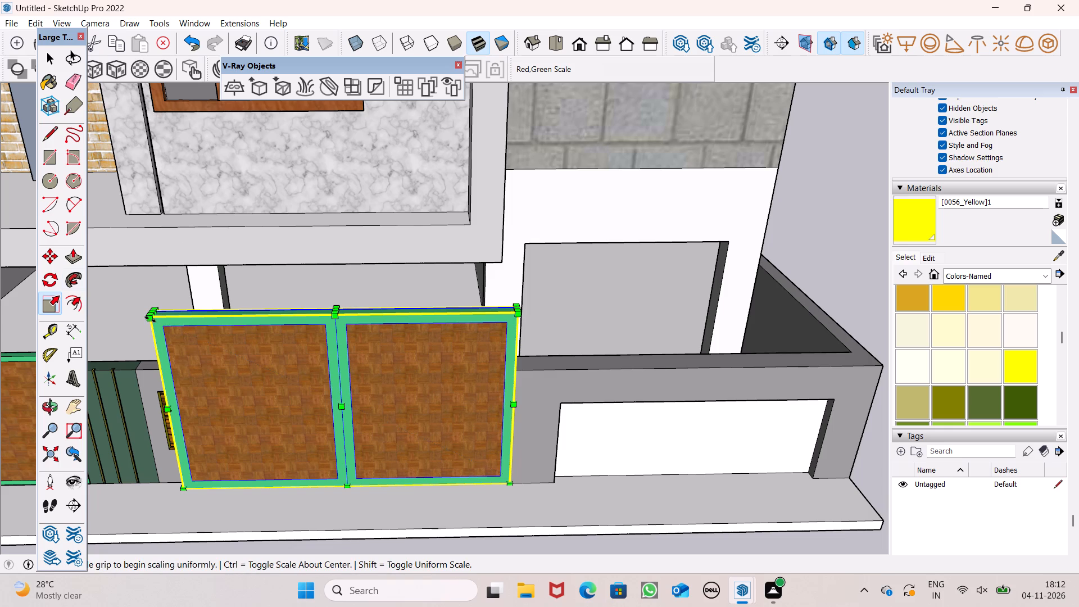
pyautogui.moveTo(150, 320); pyautogui.dragTo(240, 388)
# Move the reduced double gate back from the wall's front face, against the end face of the long grey wall section.
pyautogui.scroll(-6, 325, 392)
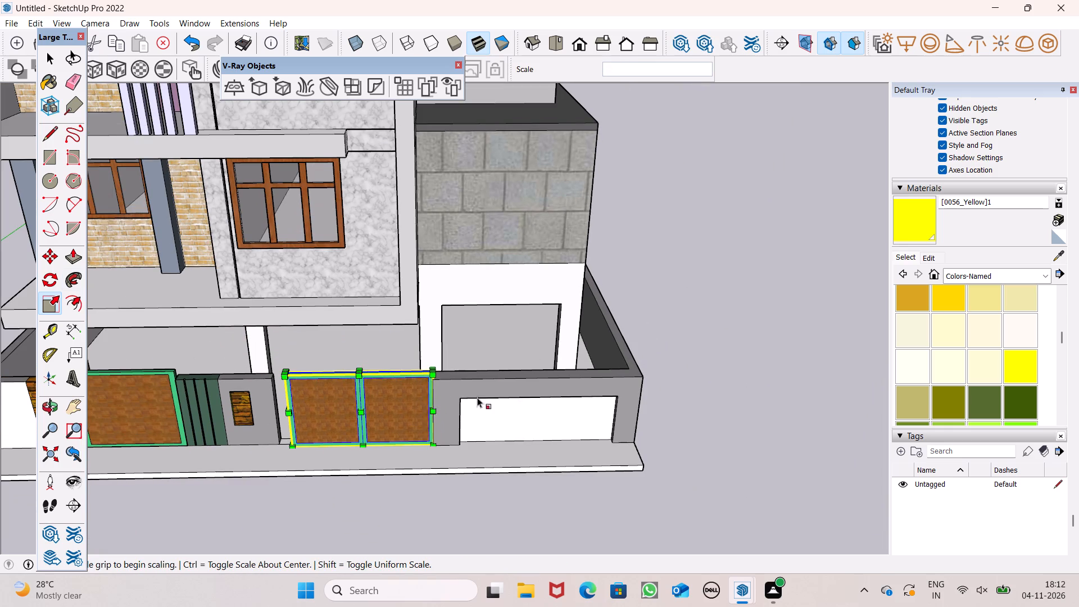
pyautogui.moveTo(359, 390); pyautogui.dragTo(636, 427, button='middle')
pyautogui.scroll(3, 431, 458)
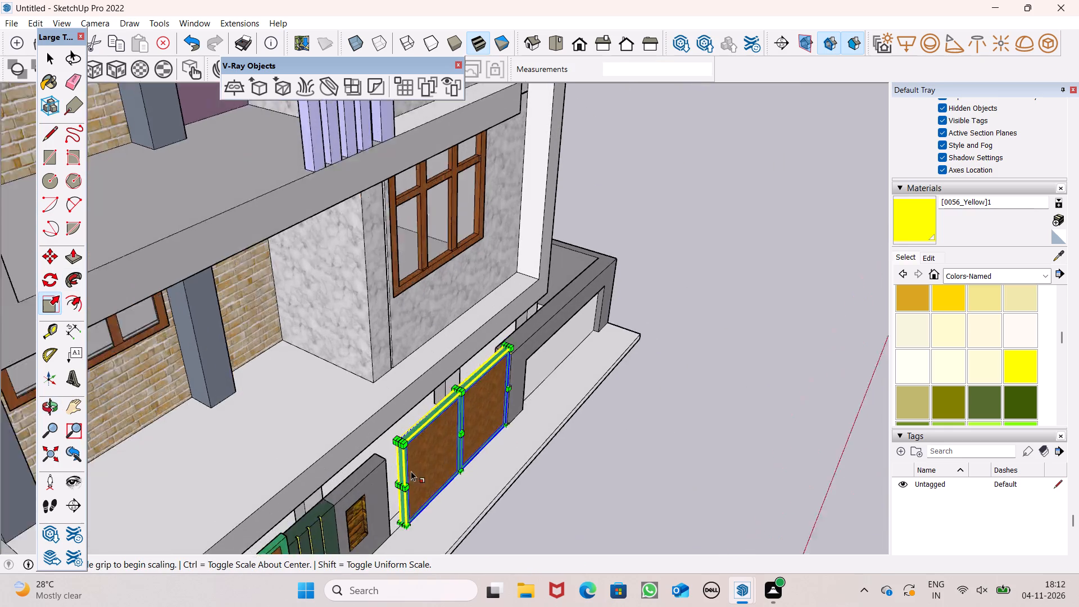
pyautogui.scroll(4, 411, 471)
pyautogui.press('space')
pyautogui.click(674, 440)
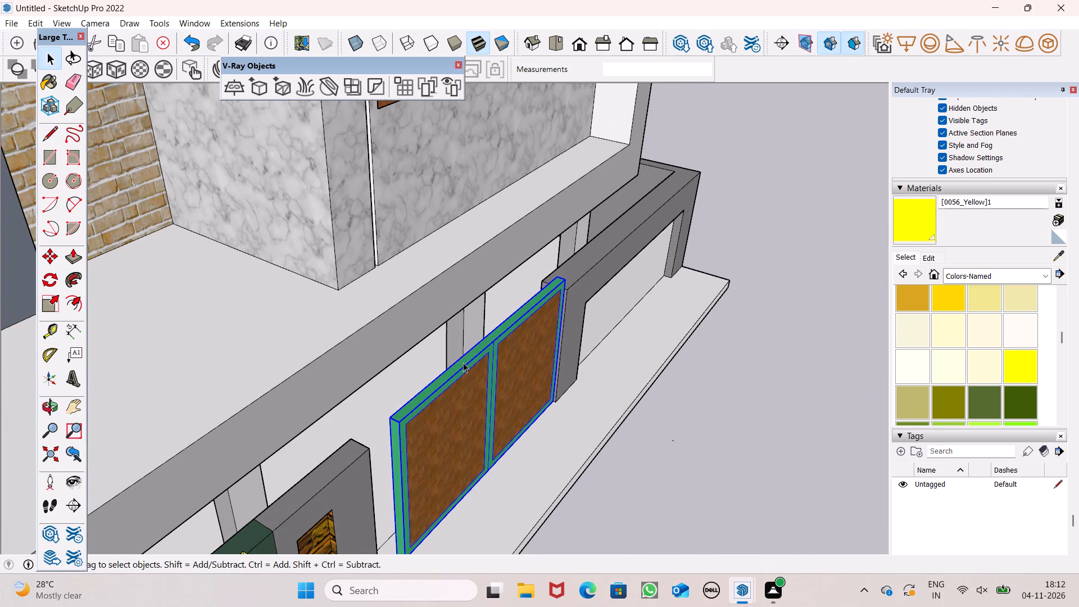
pyautogui.scroll(-3, 463, 363)
pyautogui.moveTo(537, 392); pyautogui.dragTo(504, 397, button='middle')
pyautogui.click(502, 397)
pyautogui.scroll(3, 547, 386)
pyautogui.press('m')
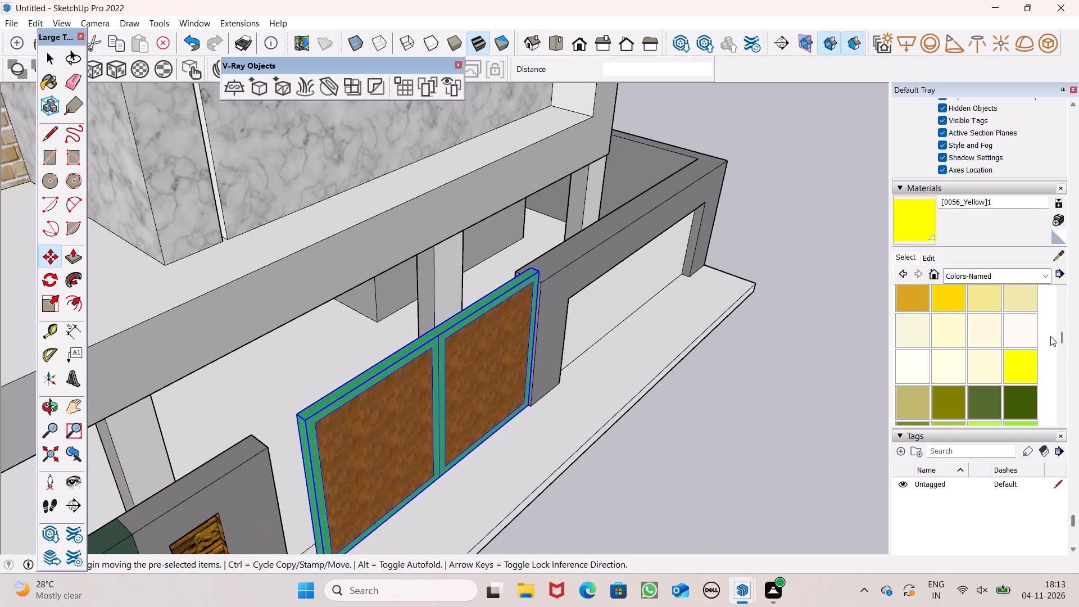
pyautogui.press('Return')
pyautogui.moveTo(526, 405); pyautogui.dragTo(519, 396)
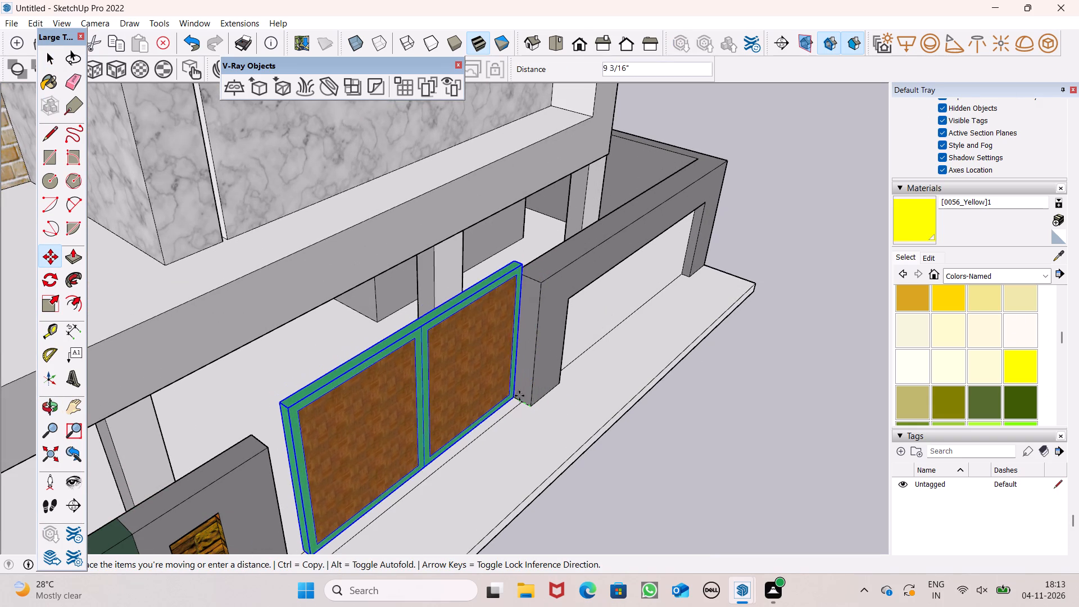
pyautogui.moveTo(519, 396); pyautogui.dragTo(524, 398)
# Shift the double gate slightly further into the opening along the end face of the long grey wall section.
pyautogui.scroll(4, 531, 386)
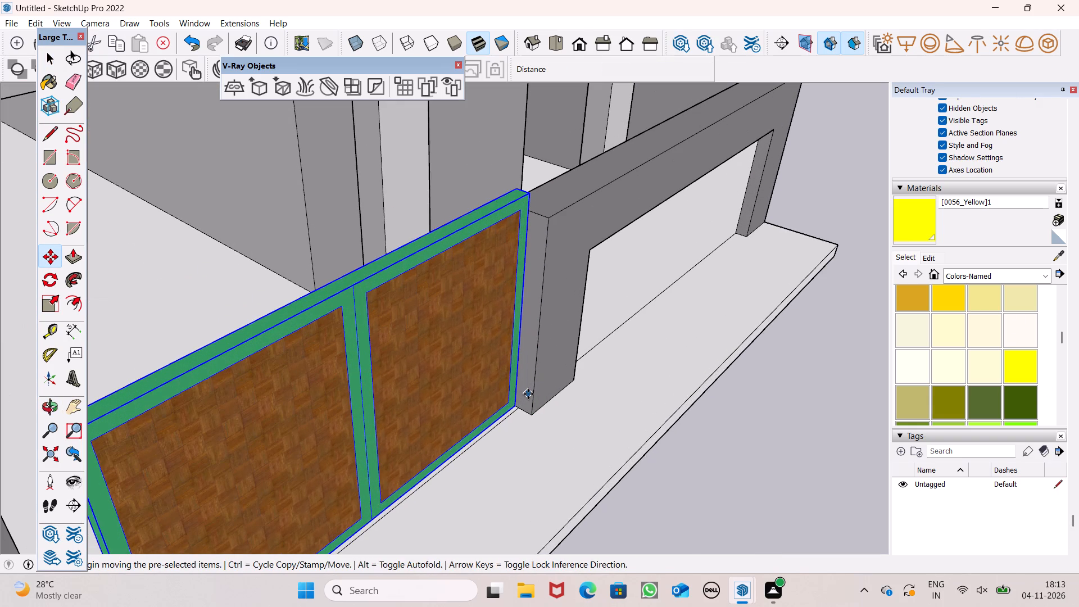
pyautogui.click(517, 403)
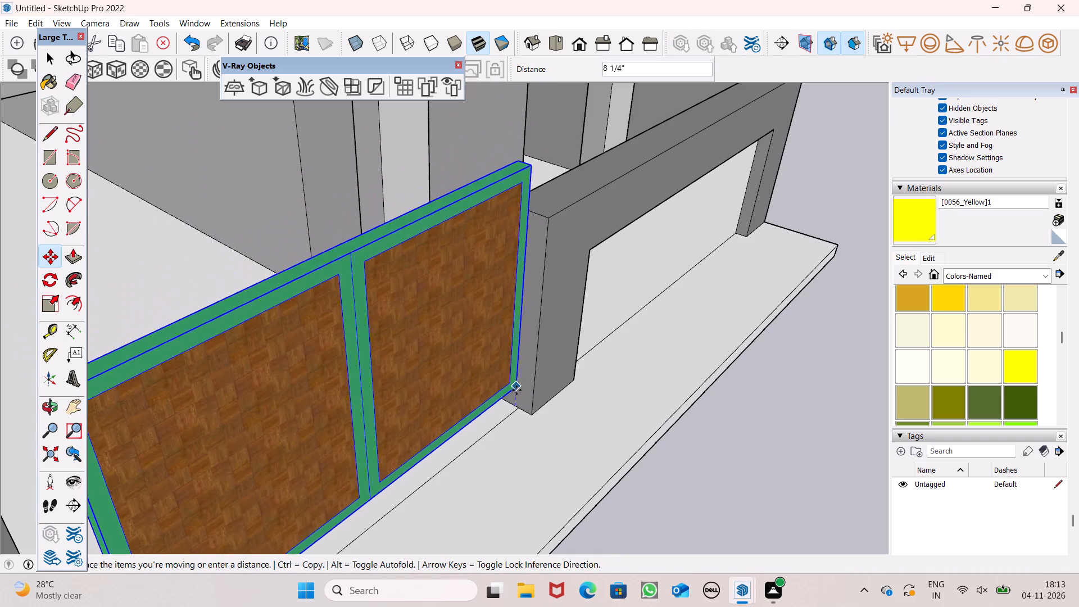
pyautogui.moveTo(518, 405); pyautogui.dragTo(518, 400)
# Stretch the double gate's width from its free side toward the short wall section with the stone panel.
pyautogui.scroll(-5, 540, 291)
pyautogui.scroll(-4, 559, 243)
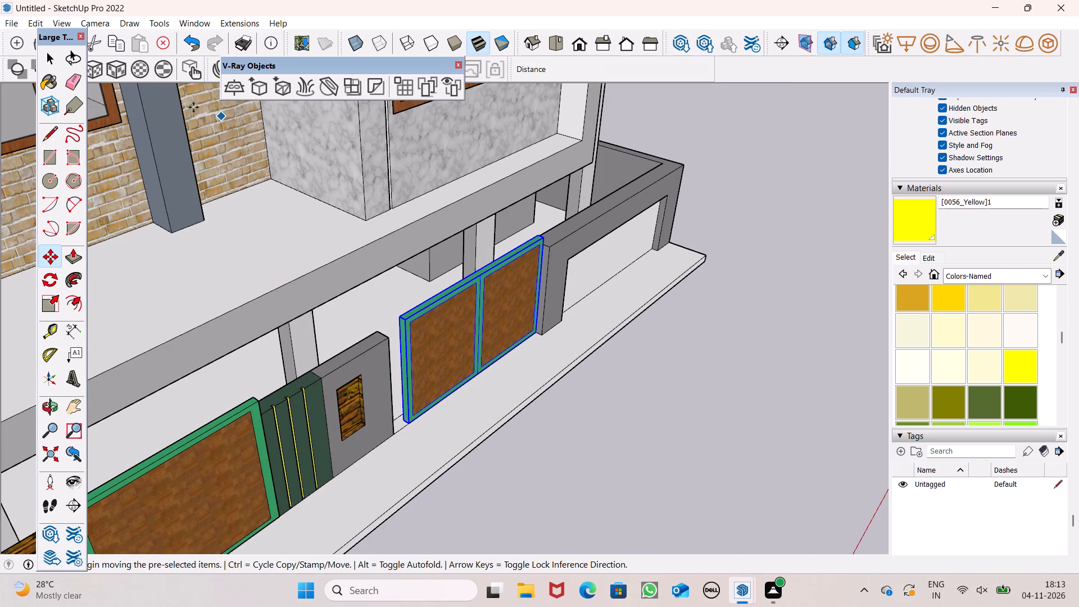
pyautogui.click(53, 286)
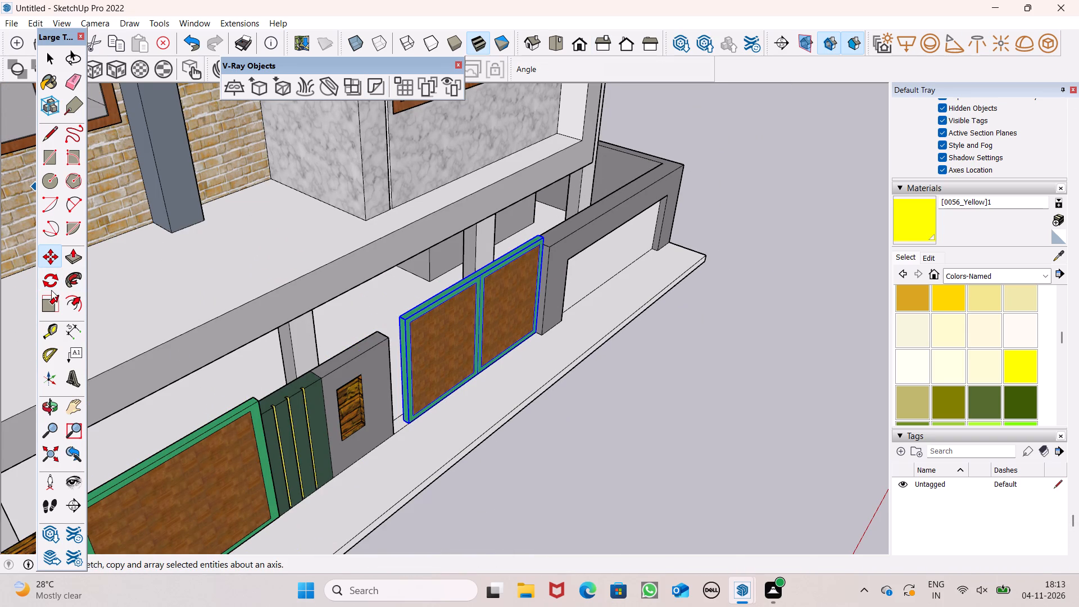
pyautogui.click(49, 292)
pyautogui.scroll(5, 322, 272)
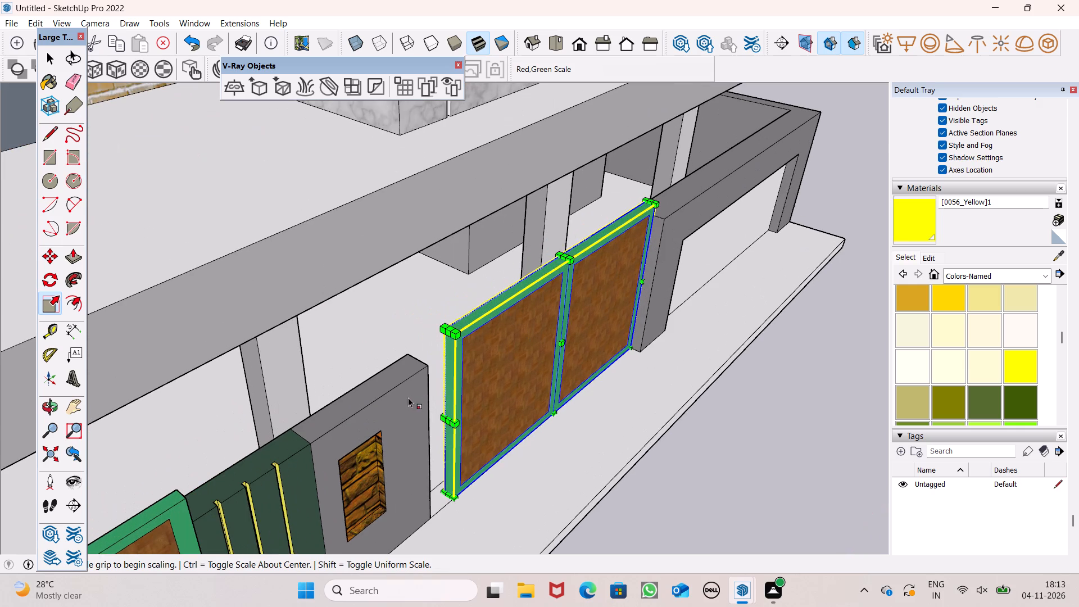
pyautogui.scroll(4, 408, 407)
pyautogui.moveTo(462, 420); pyautogui.dragTo(435, 433)
pyautogui.scroll(-5, 410, 314)
pyautogui.moveTo(443, 357); pyautogui.dragTo(238, 266, button='middle')
pyautogui.scroll(-7, 357, 244)
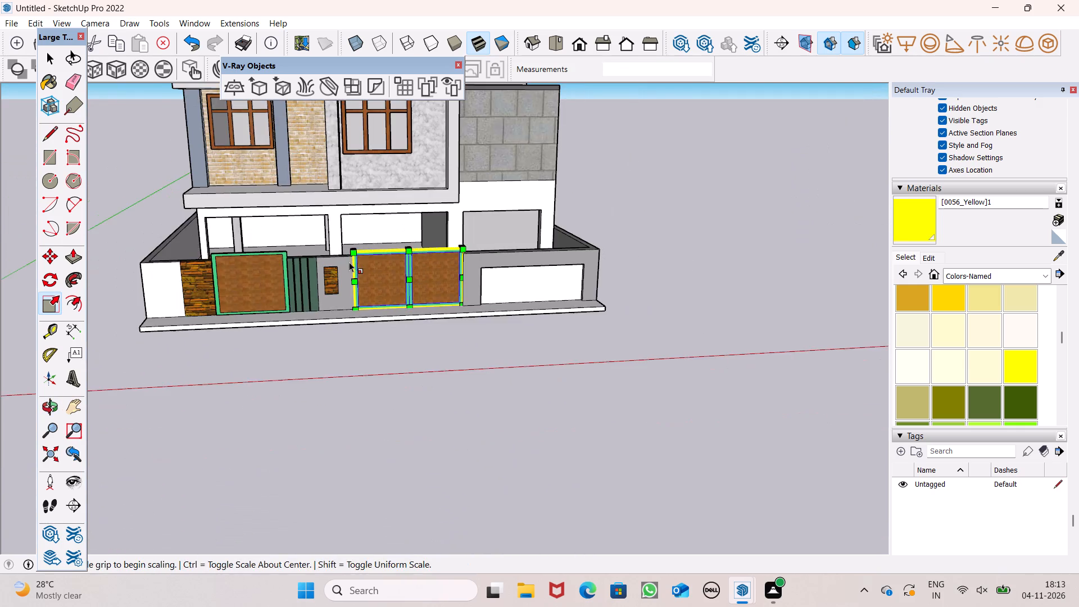
pyautogui.scroll(-3, 392, 262)
pyautogui.press('space')
pyautogui.click(537, 391)
pyautogui.scroll(2, 407, 283)
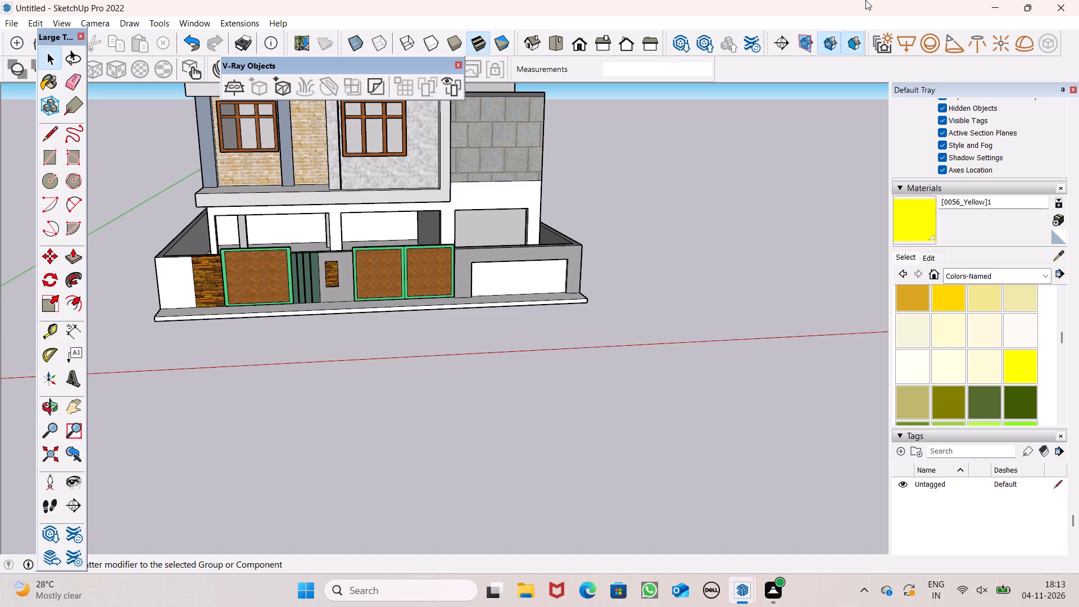
# Examine the front of the house and the compound wall with both gates in place.
pyautogui.scroll(-5, 1045, 112)
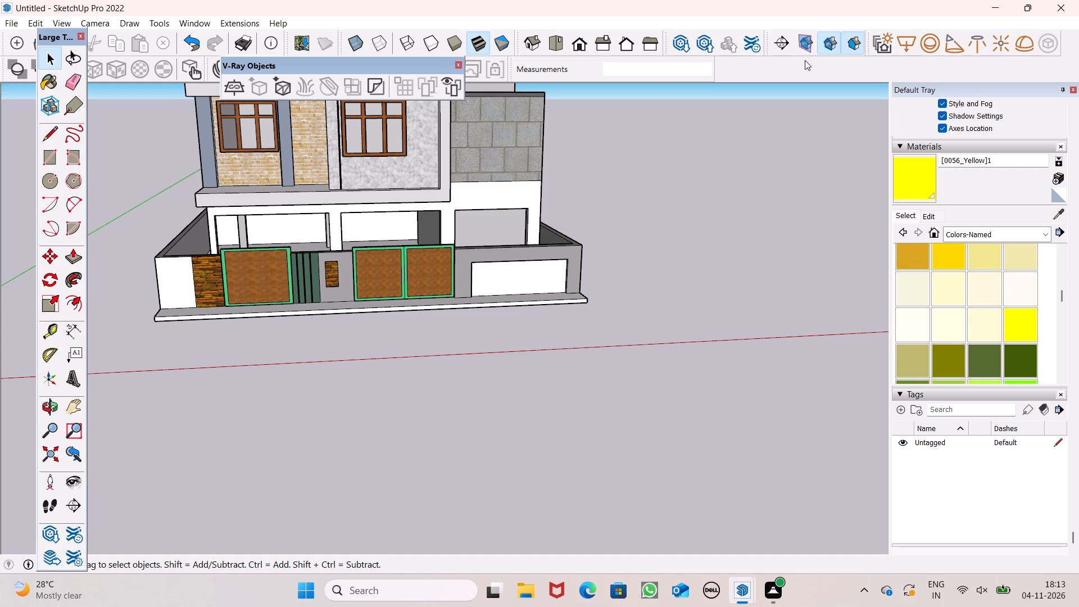
pyautogui.scroll(-3, 805, 60)
pyautogui.scroll(1, 805, 60)
pyautogui.scroll(-1, 805, 60)
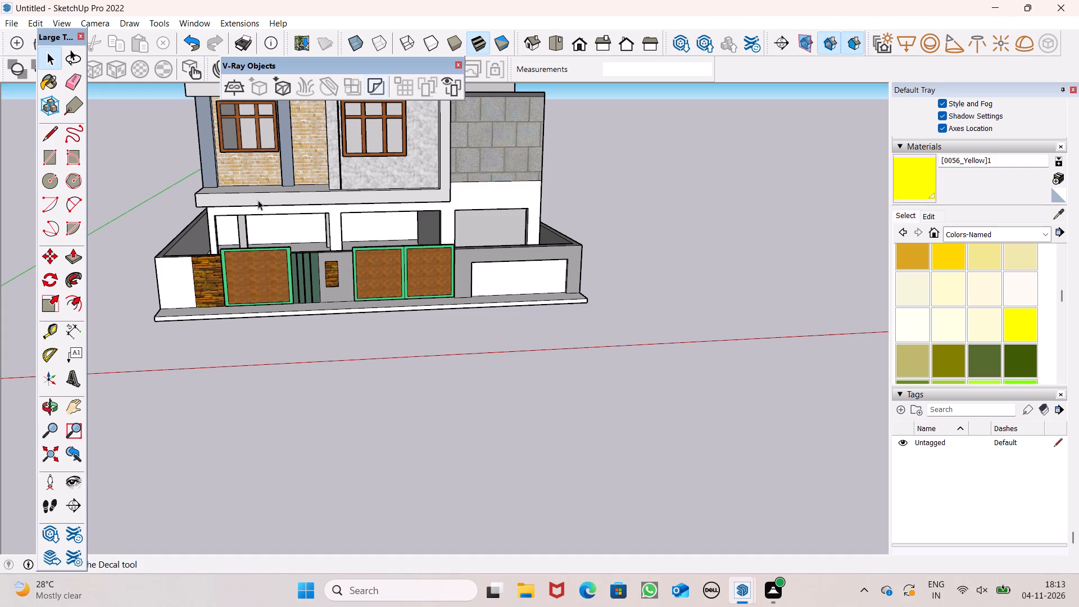
pyautogui.scroll(-2, 169, 314)
pyautogui.scroll(-1, 327, 225)
pyautogui.scroll(-9, 597, 296)
pyautogui.moveTo(543, 226); pyautogui.dragTo(426, 121, button='middle')
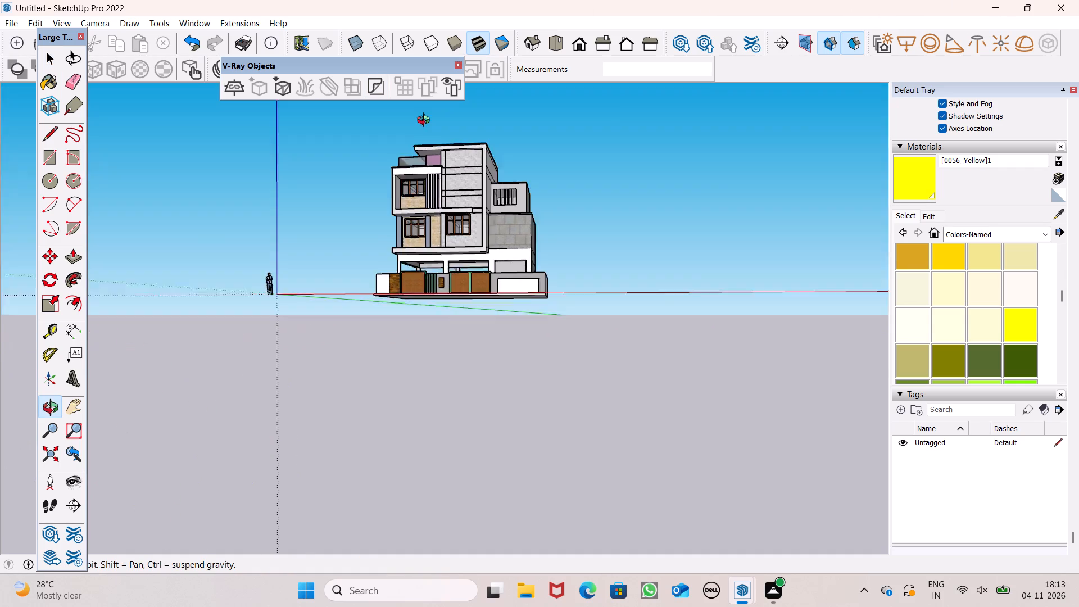
pyautogui.moveTo(426, 121); pyautogui.dragTo(487, 200, button='middle')
pyautogui.scroll(8, 527, 270)
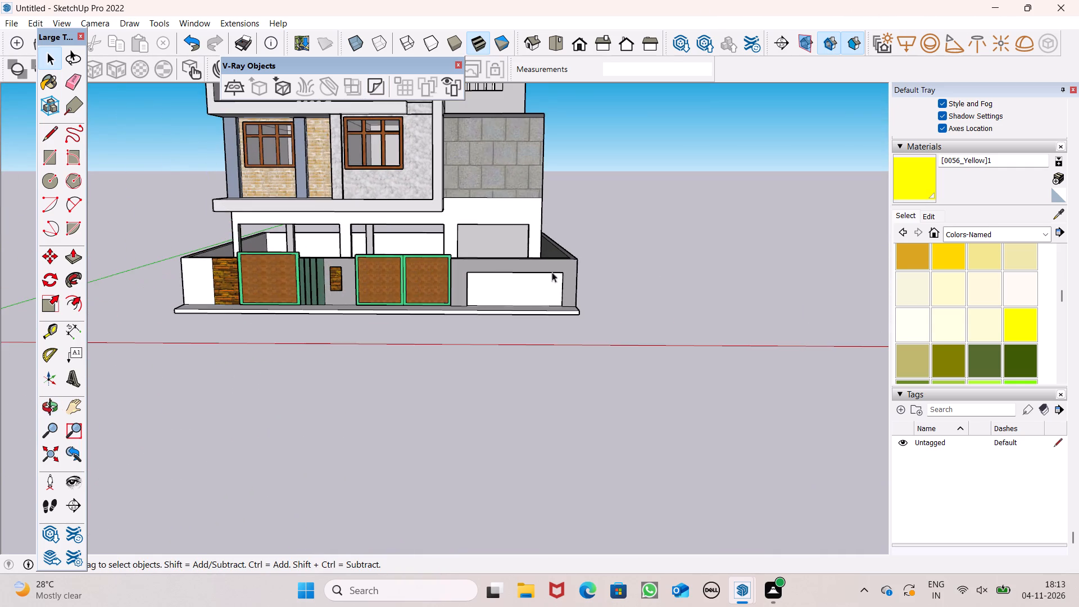
pyautogui.scroll(-5, 649, 286)
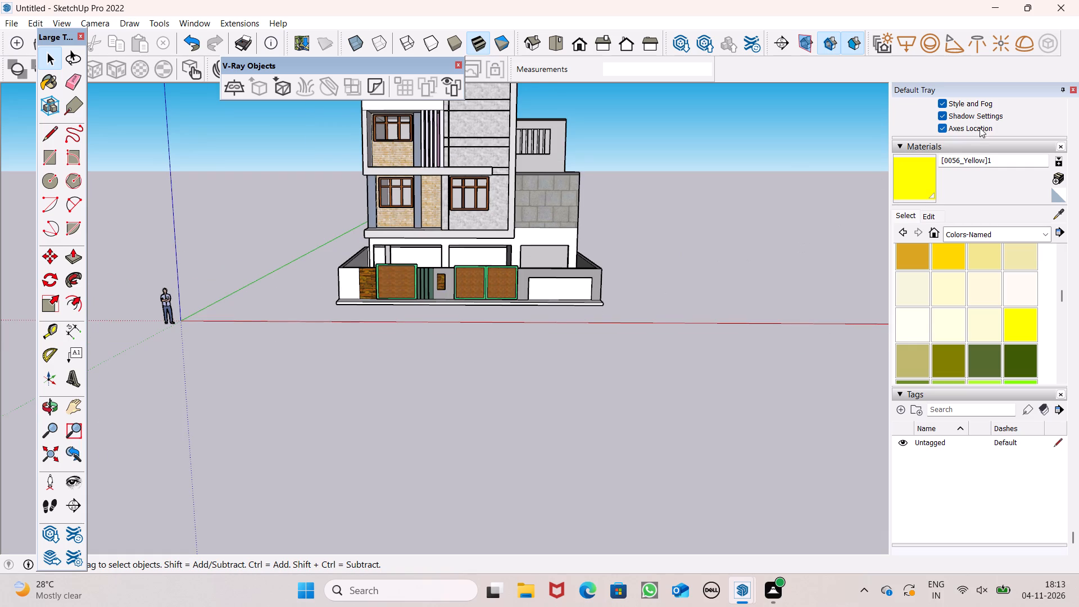
# Paint the white recessed panel of the compound wall's front, beside the double gate, with Brick Rough Tan.
pyautogui.click(982, 234)
pyautogui.moveTo(973, 258); pyautogui.dragTo(973, 263)
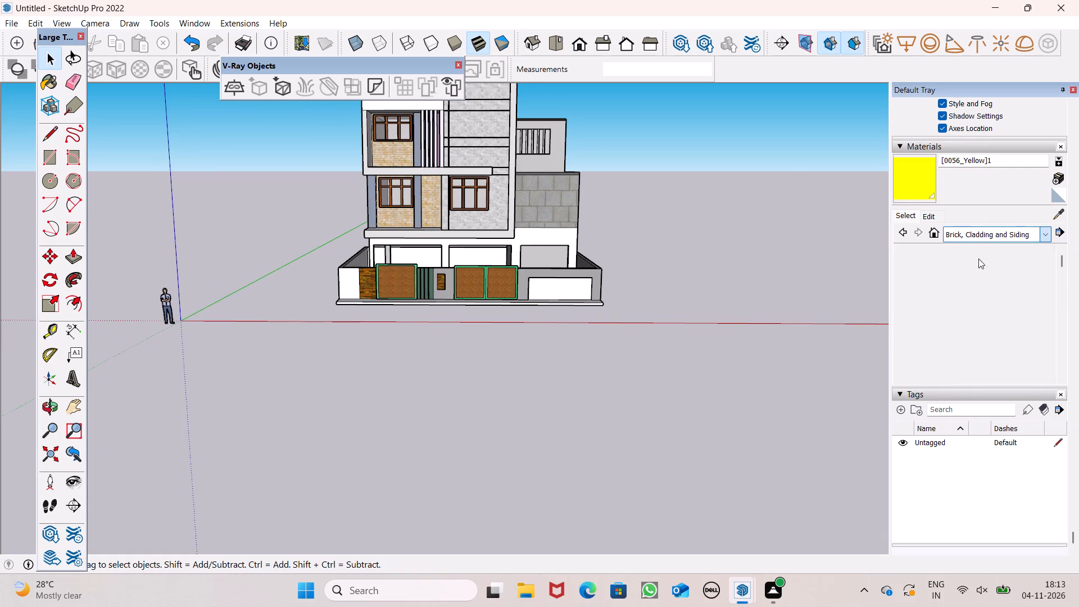
pyautogui.click(985, 295)
pyautogui.scroll(5, 604, 293)
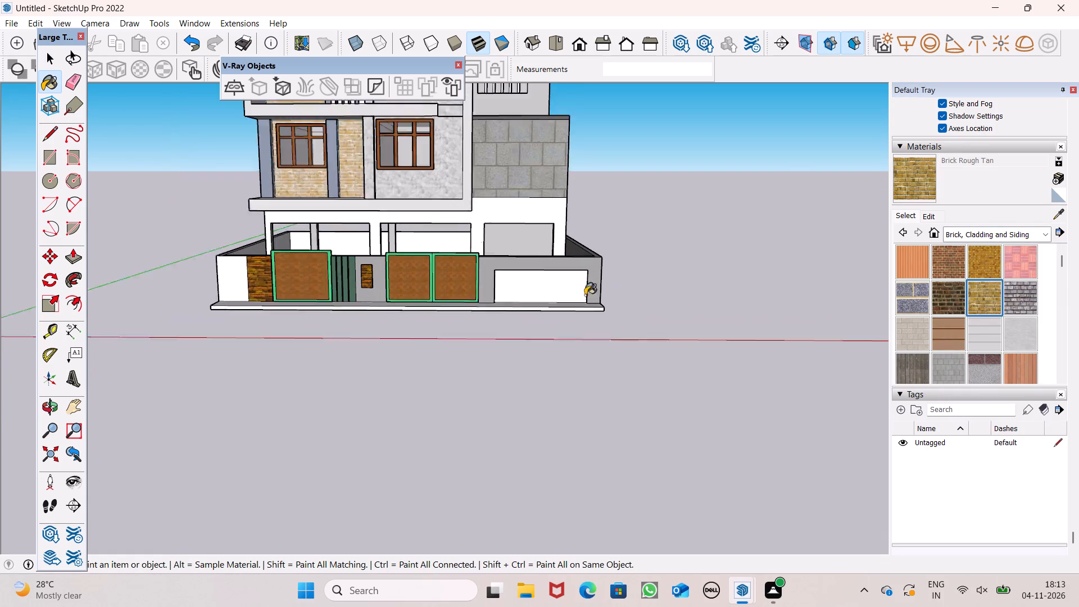
pyautogui.scroll(1, 585, 295)
pyautogui.click(529, 293)
# Examine the house front and compound wall from several angles with the brick panel in place.
pyautogui.moveTo(670, 313); pyautogui.dragTo(681, 333, button='middle')
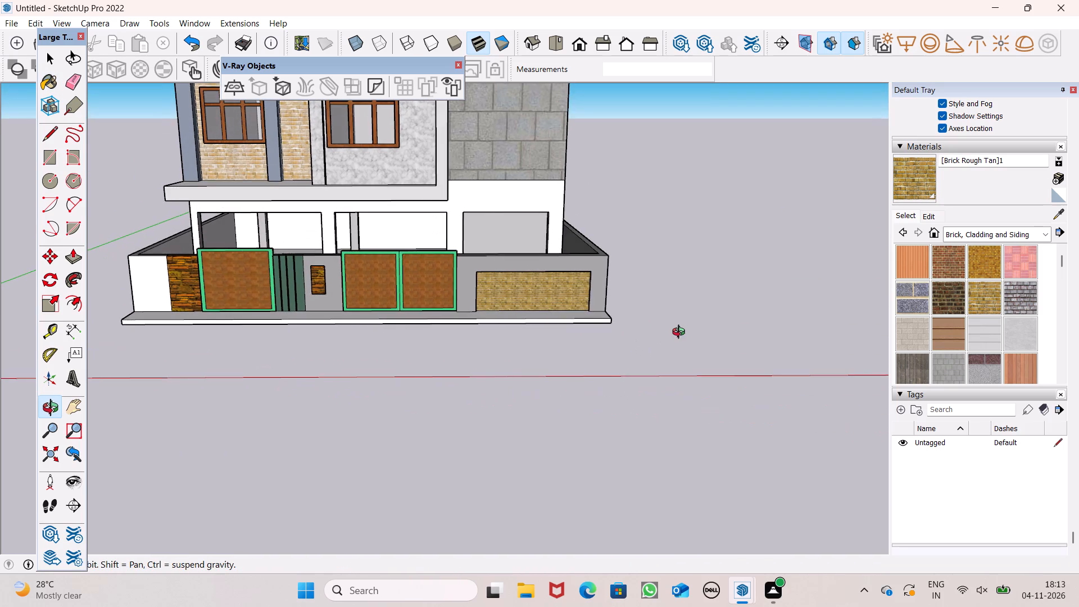
pyautogui.moveTo(681, 333); pyautogui.dragTo(692, 322, button='middle')
pyautogui.scroll(-7, 727, 229)
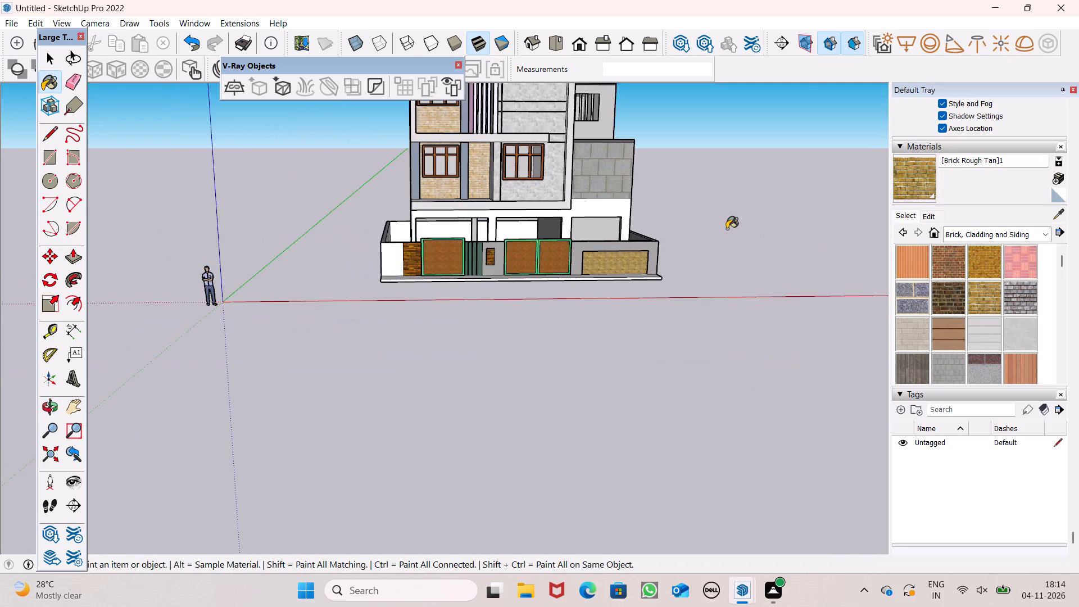
pyautogui.scroll(-4, 711, 219)
pyautogui.scroll(1, 712, 244)
pyautogui.moveTo(709, 252); pyautogui.dragTo(678, 402, button='middle')
pyautogui.moveTo(628, 311); pyautogui.dragTo(681, 176, button='middle')
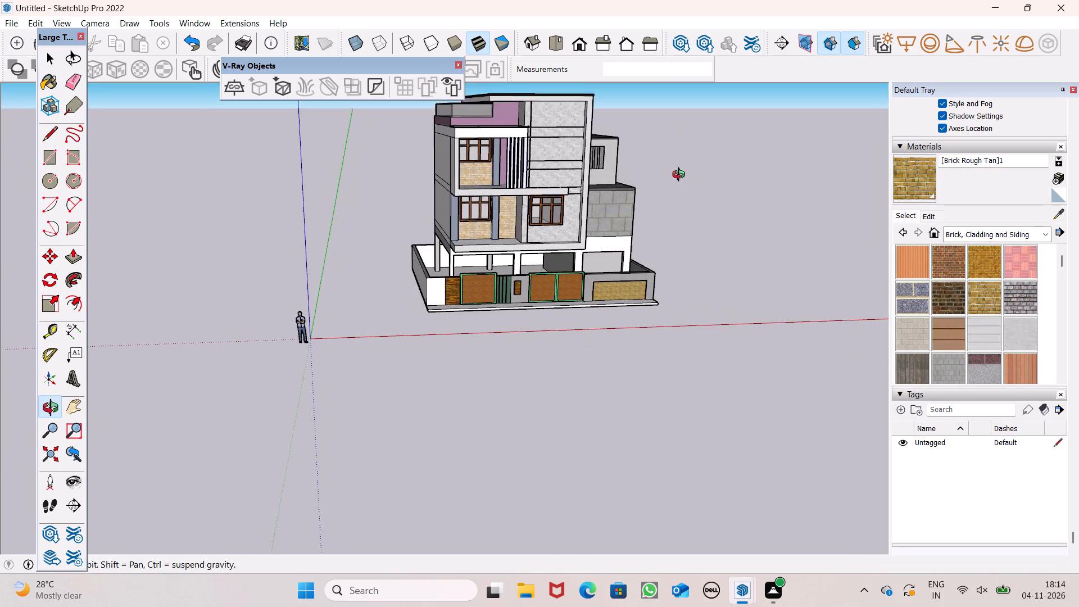
pyautogui.moveTo(681, 176); pyautogui.dragTo(638, 209, button='middle')
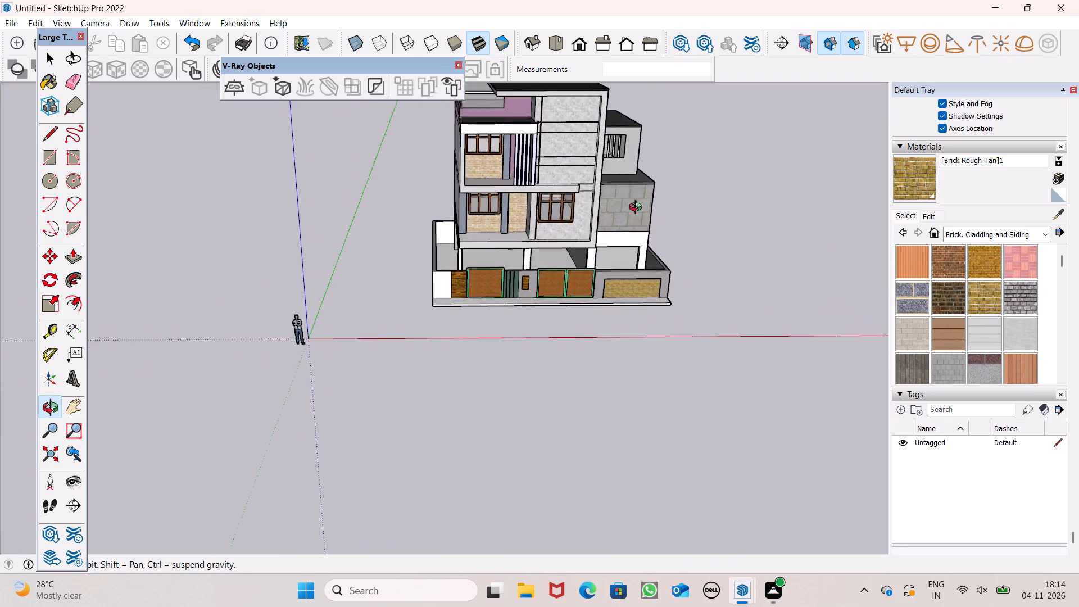
pyautogui.moveTo(638, 209); pyautogui.dragTo(622, 175, button='middle')
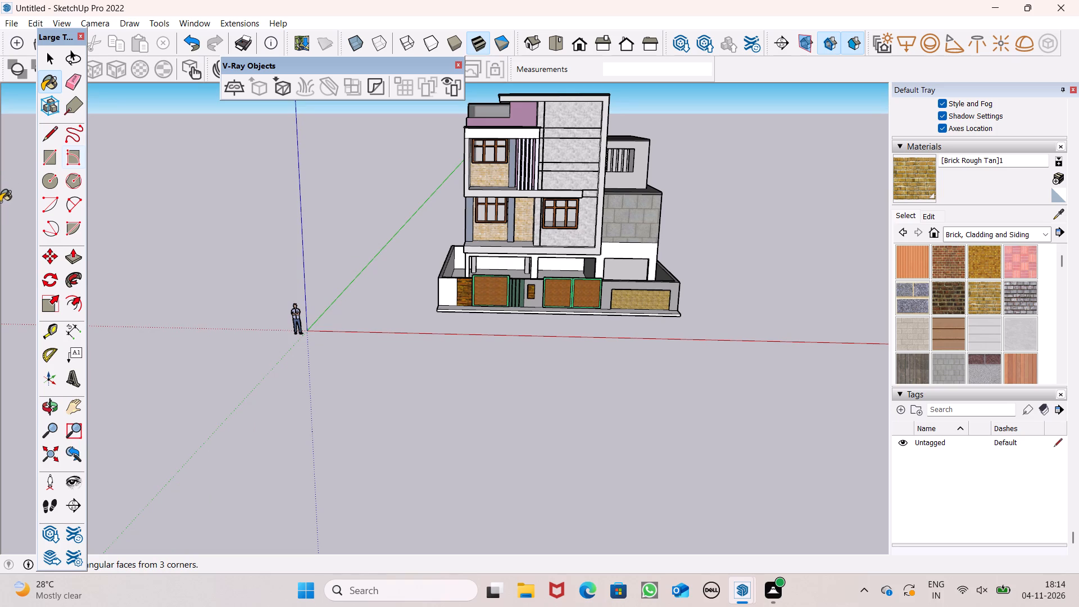
# Paint the top of the plinth strip in front of the compound wall with Grass Dark Green.
pyautogui.scroll(1, 153, 324)
pyautogui.moveTo(153, 325); pyautogui.dragTo(292, 388, button='middle')
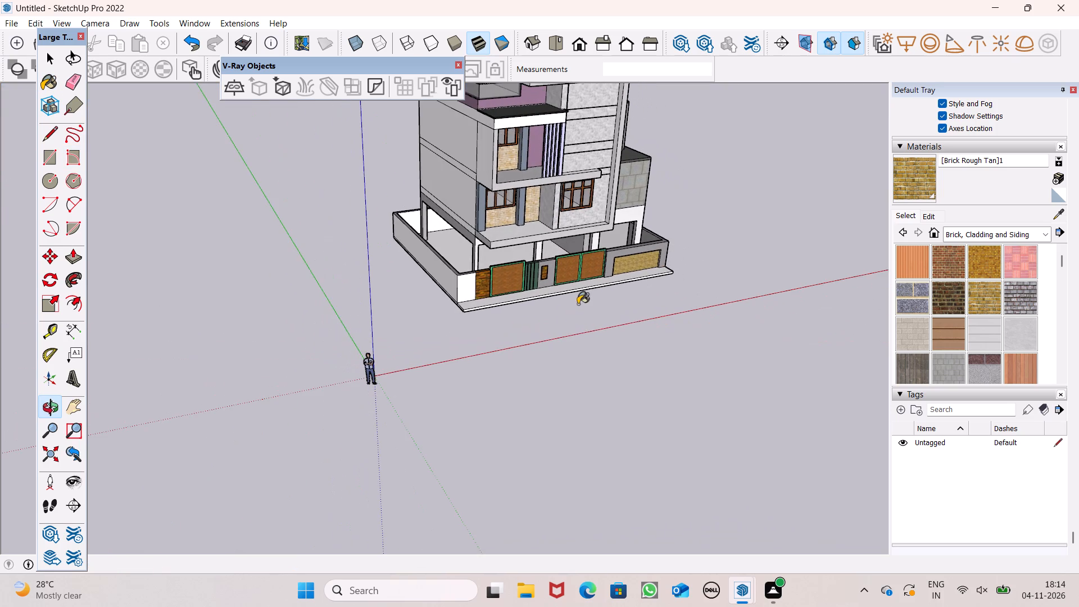
pyautogui.scroll(3, 560, 275)
pyautogui.moveTo(975, 237); pyautogui.dragTo(983, 253)
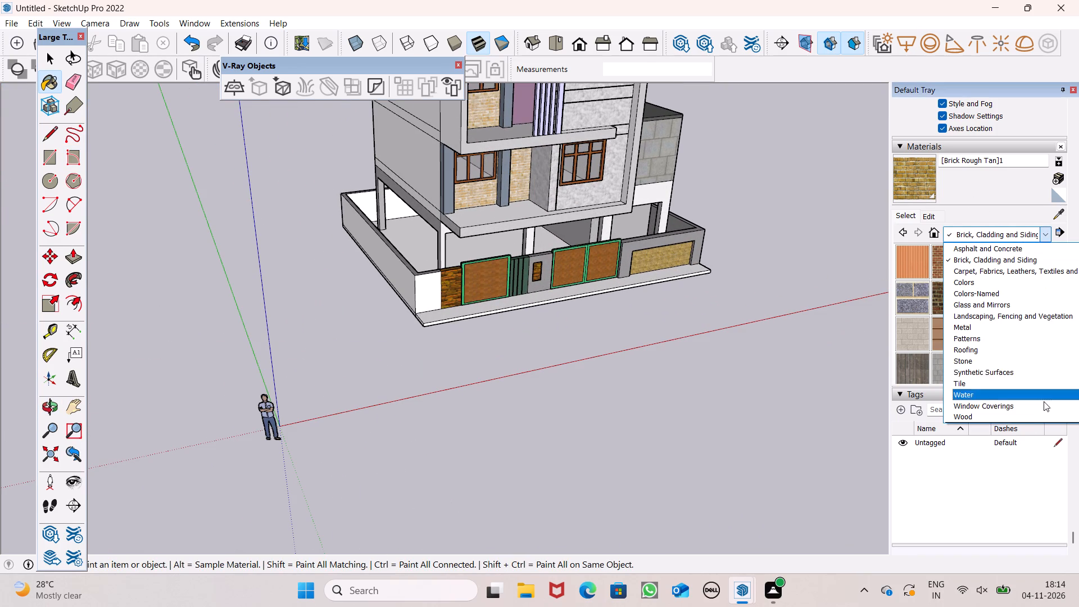
pyautogui.click(1037, 316)
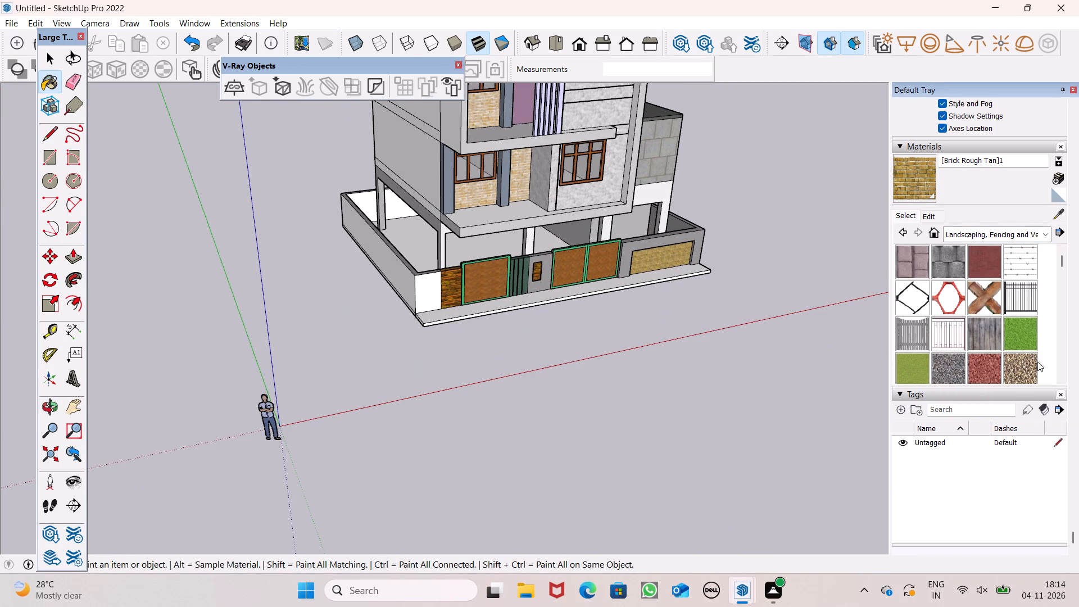
pyautogui.click(1009, 333)
pyautogui.scroll(6, 578, 270)
pyautogui.click(424, 337)
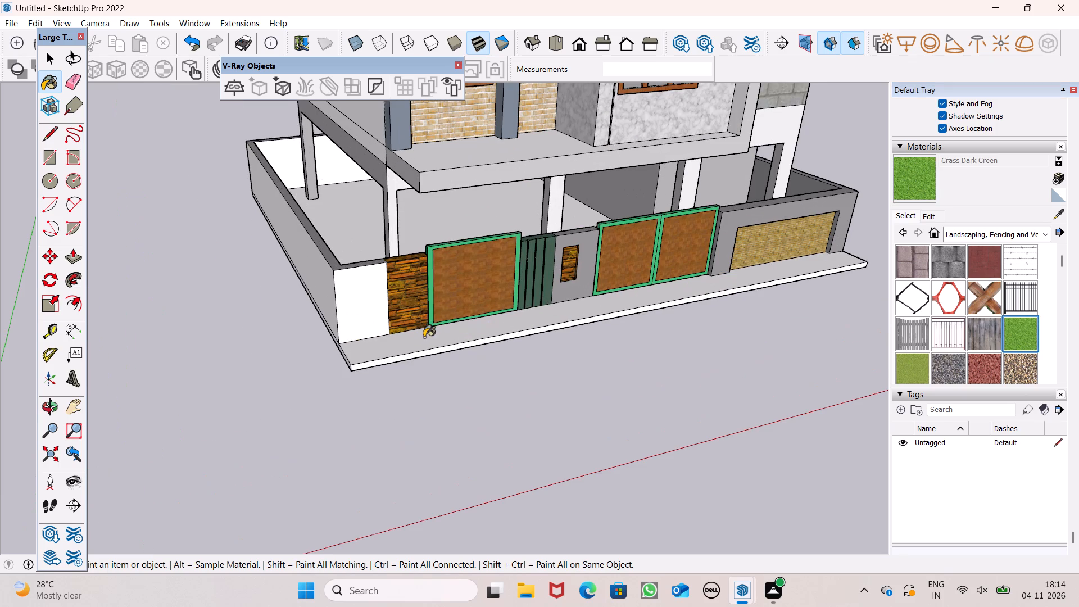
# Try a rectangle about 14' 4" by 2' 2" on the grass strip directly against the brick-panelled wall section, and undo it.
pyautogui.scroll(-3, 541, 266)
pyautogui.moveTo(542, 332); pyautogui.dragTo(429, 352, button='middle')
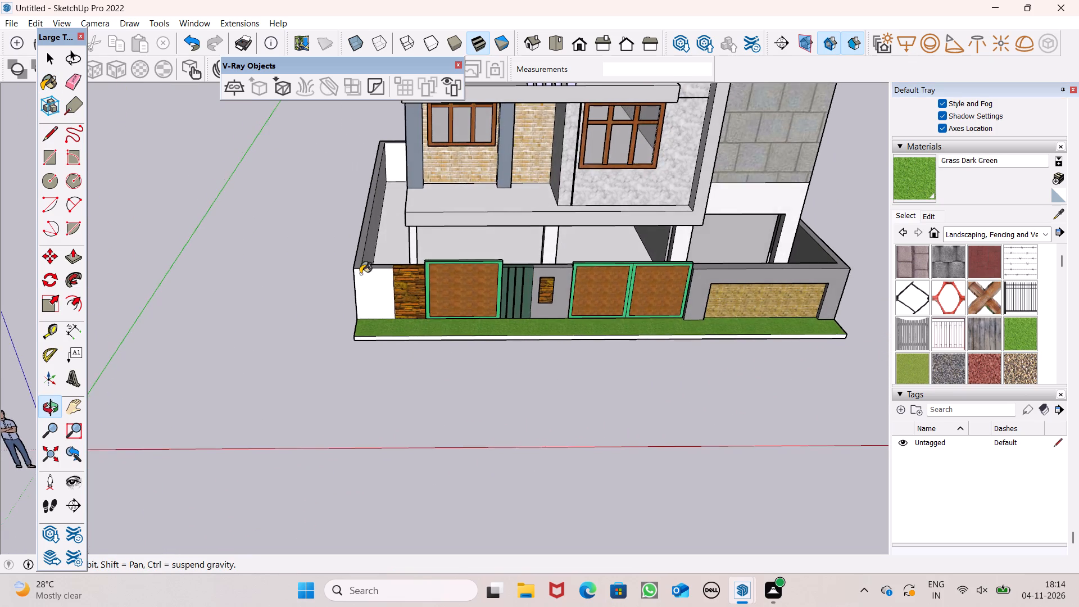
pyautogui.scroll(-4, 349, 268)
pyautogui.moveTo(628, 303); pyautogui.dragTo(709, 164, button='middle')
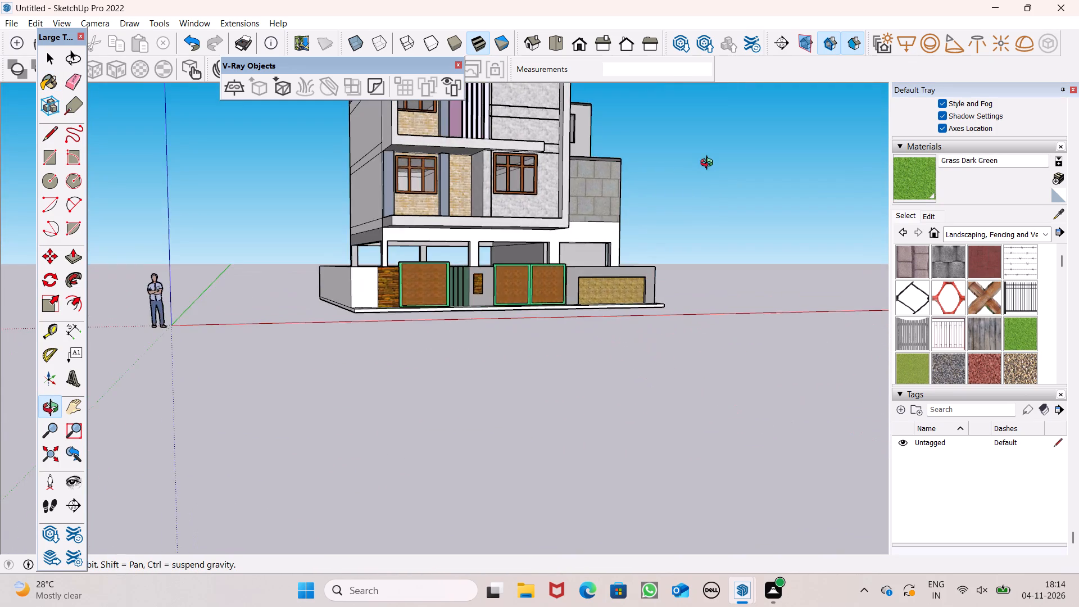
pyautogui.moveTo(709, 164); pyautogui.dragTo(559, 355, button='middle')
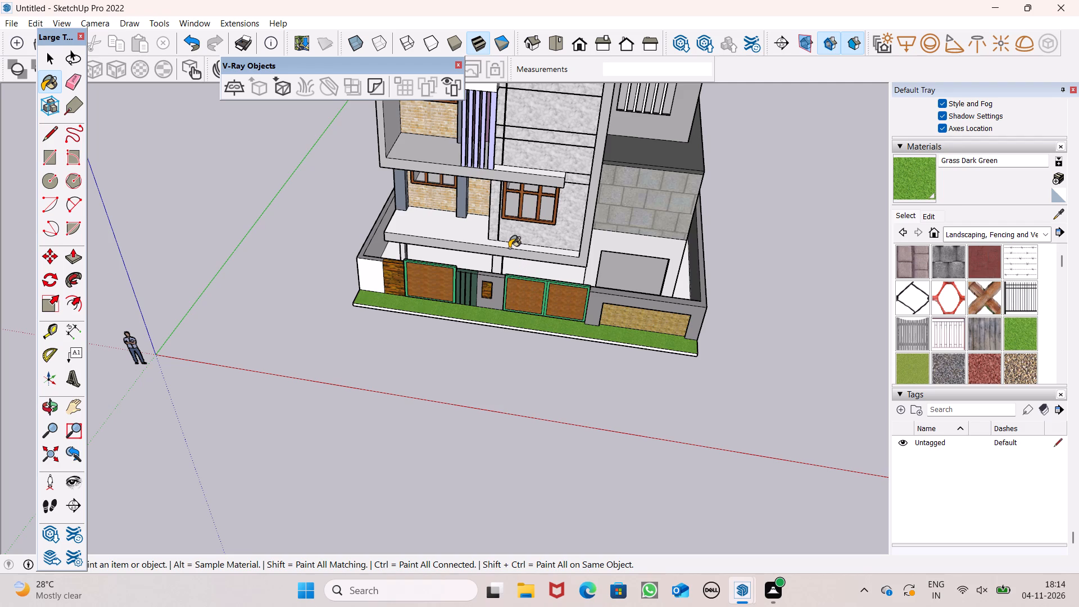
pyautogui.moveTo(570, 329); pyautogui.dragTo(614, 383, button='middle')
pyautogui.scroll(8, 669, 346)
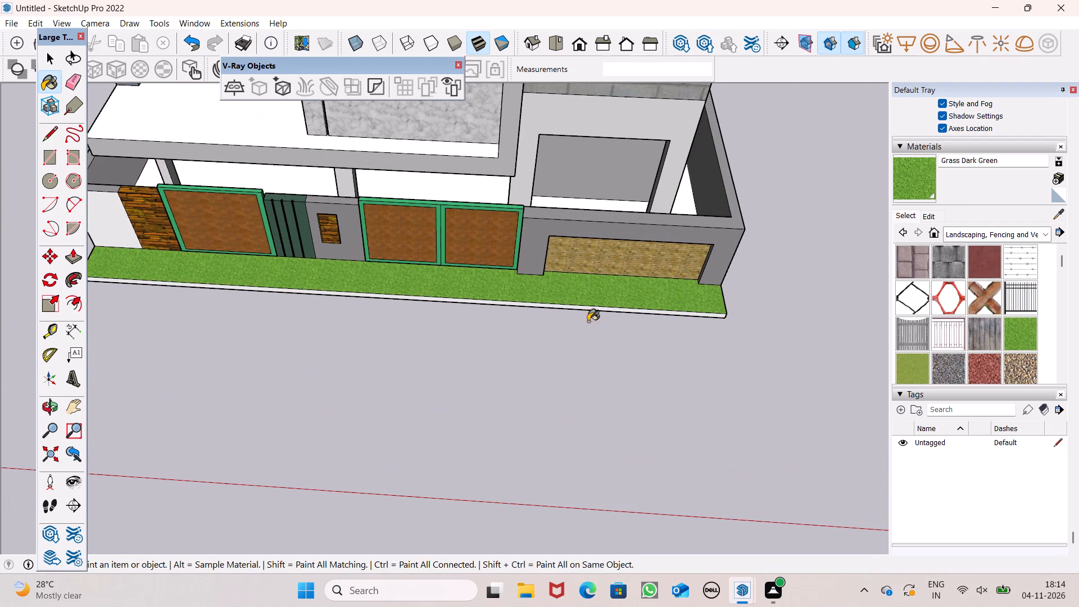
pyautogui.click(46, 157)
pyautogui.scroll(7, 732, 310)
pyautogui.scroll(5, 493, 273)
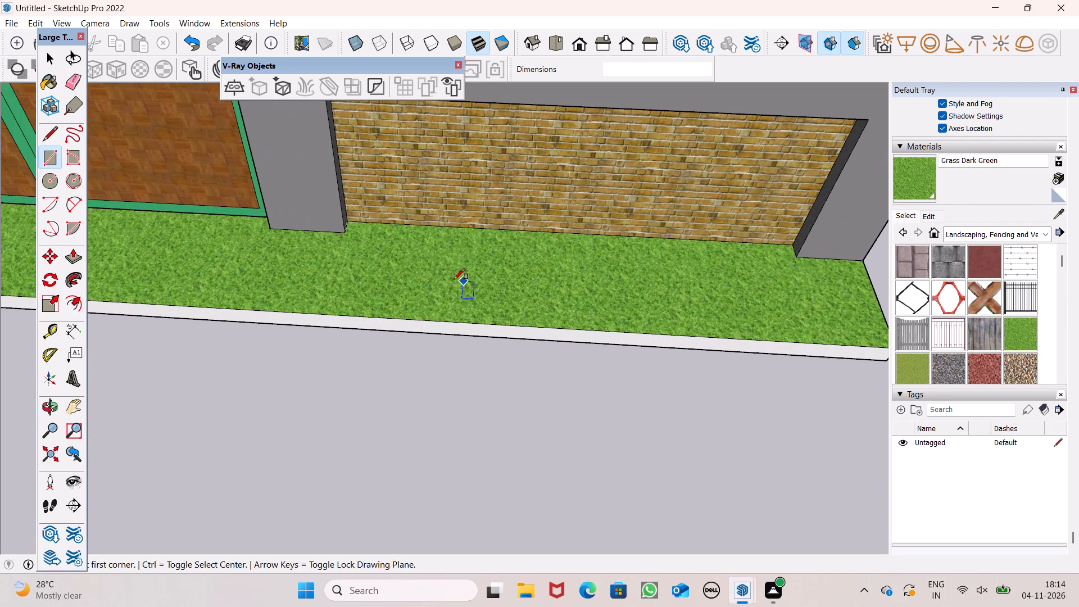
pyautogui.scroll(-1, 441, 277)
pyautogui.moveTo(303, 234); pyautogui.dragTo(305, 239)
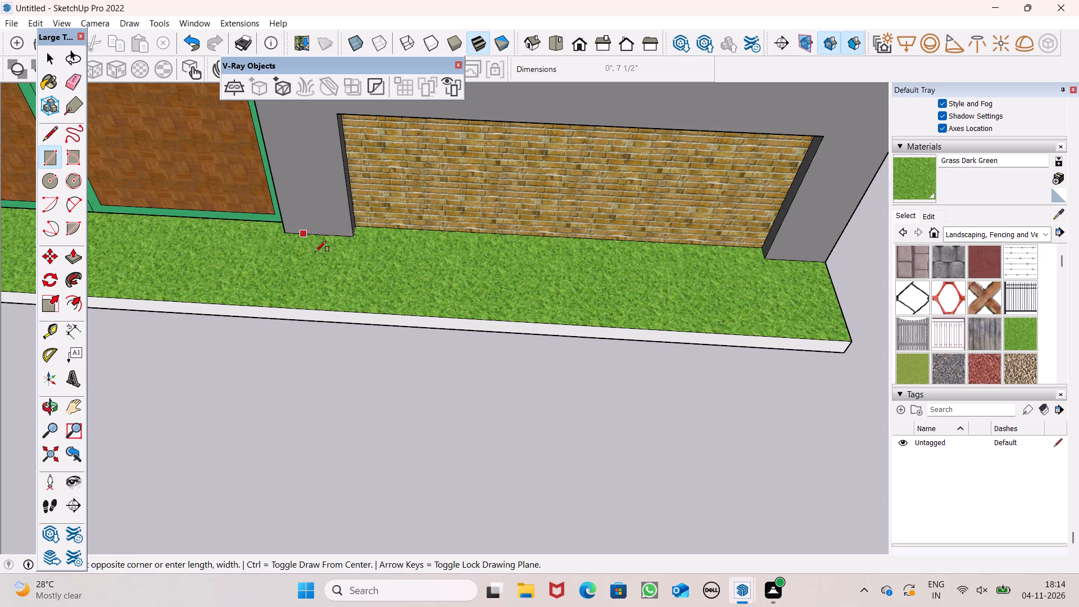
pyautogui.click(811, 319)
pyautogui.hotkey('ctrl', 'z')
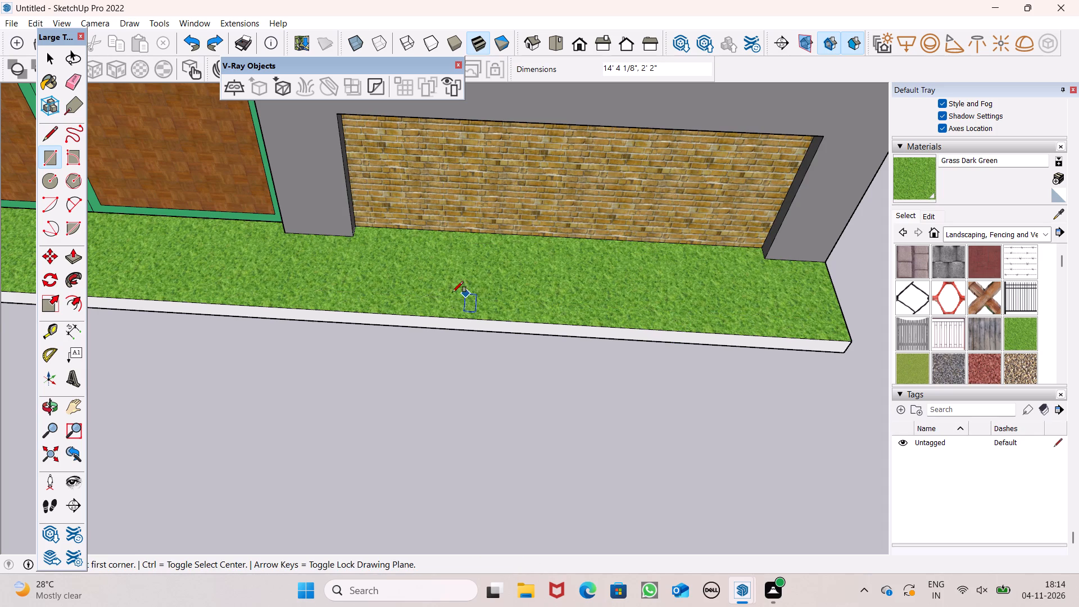
# Draw a long rectangle on the grass strip in front of the brick panel, set slightly away from the wall.
pyautogui.click(319, 253)
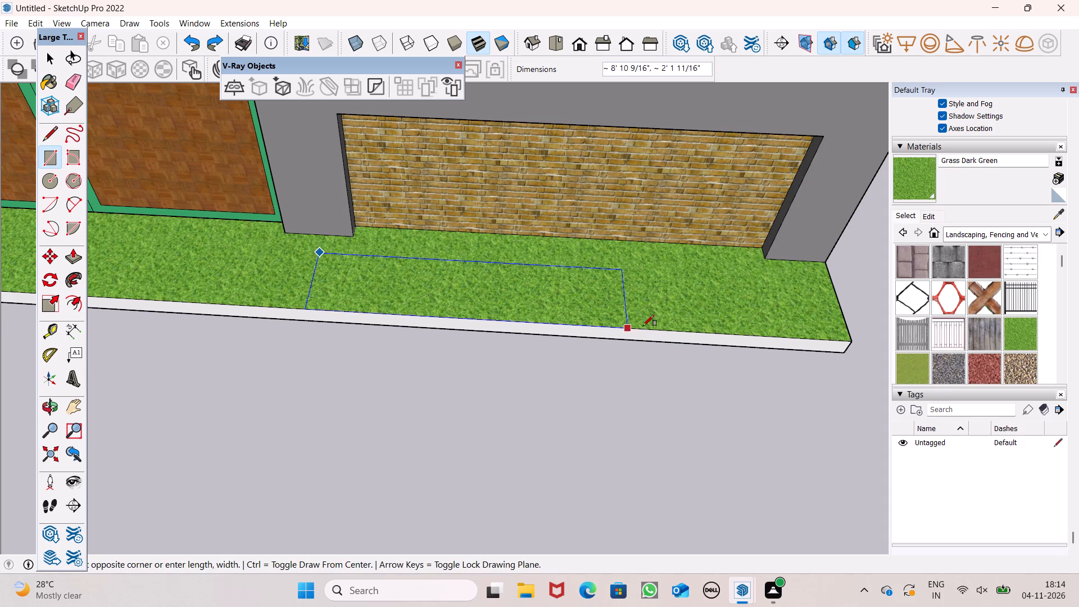
pyautogui.click(791, 324)
pyautogui.scroll(-4, 746, 302)
pyautogui.press('space')
pyautogui.click(555, 289)
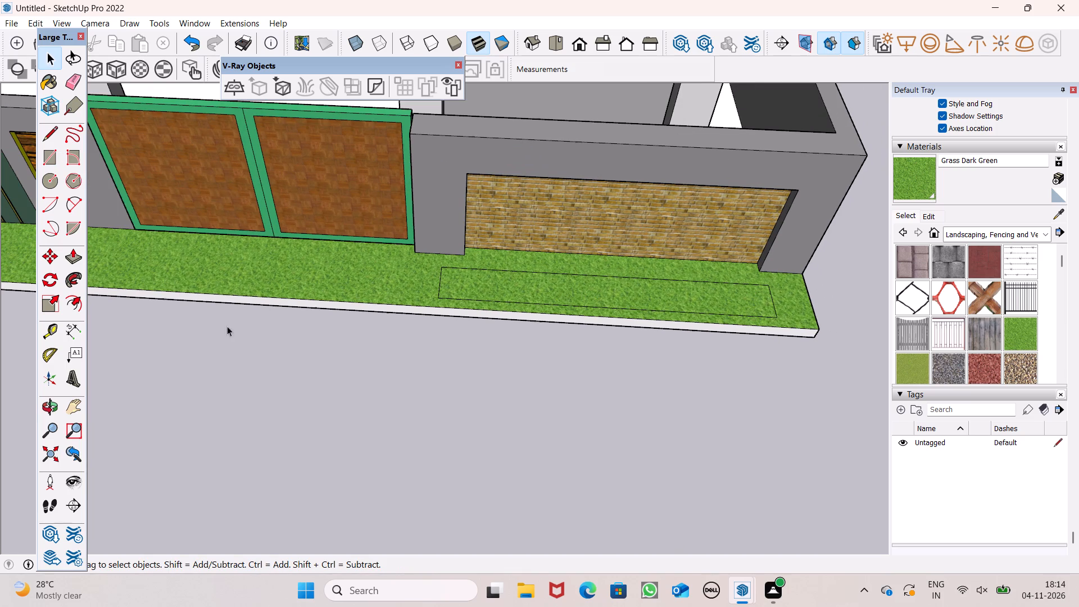
pyautogui.click(395, 369)
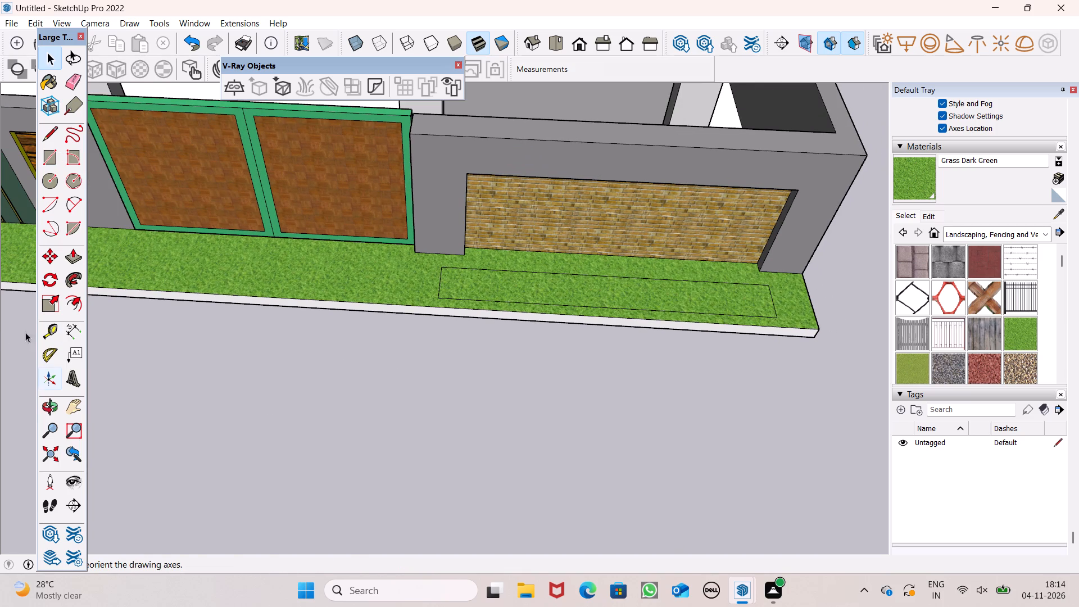
# Offset the rectangle's outline inward to form a narrow border band for the planter.
pyautogui.click(74, 292)
pyautogui.scroll(4, 577, 264)
pyautogui.click(547, 289)
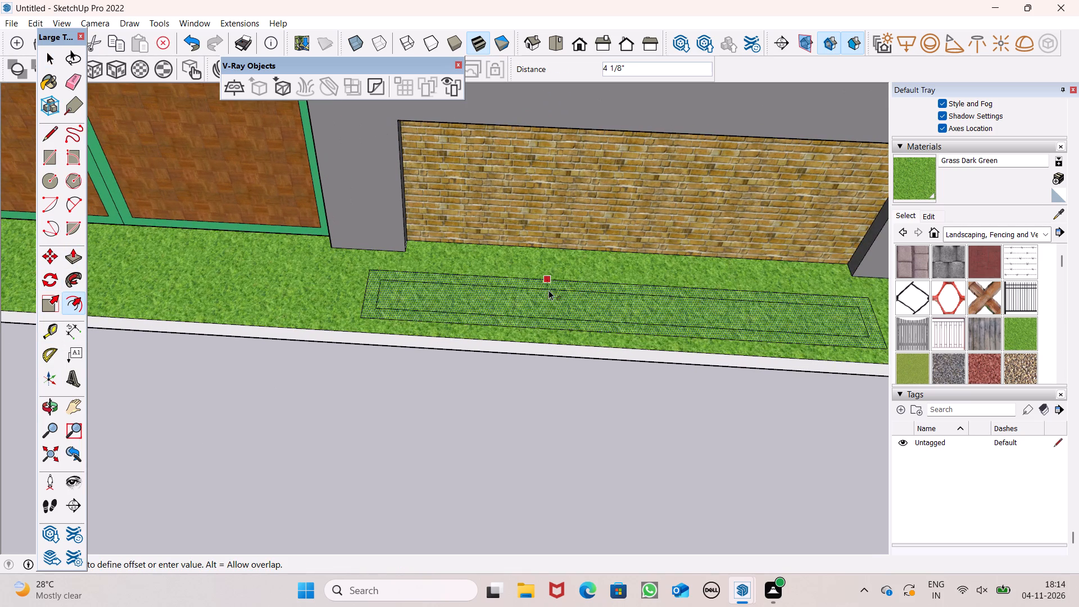
pyautogui.press('space')
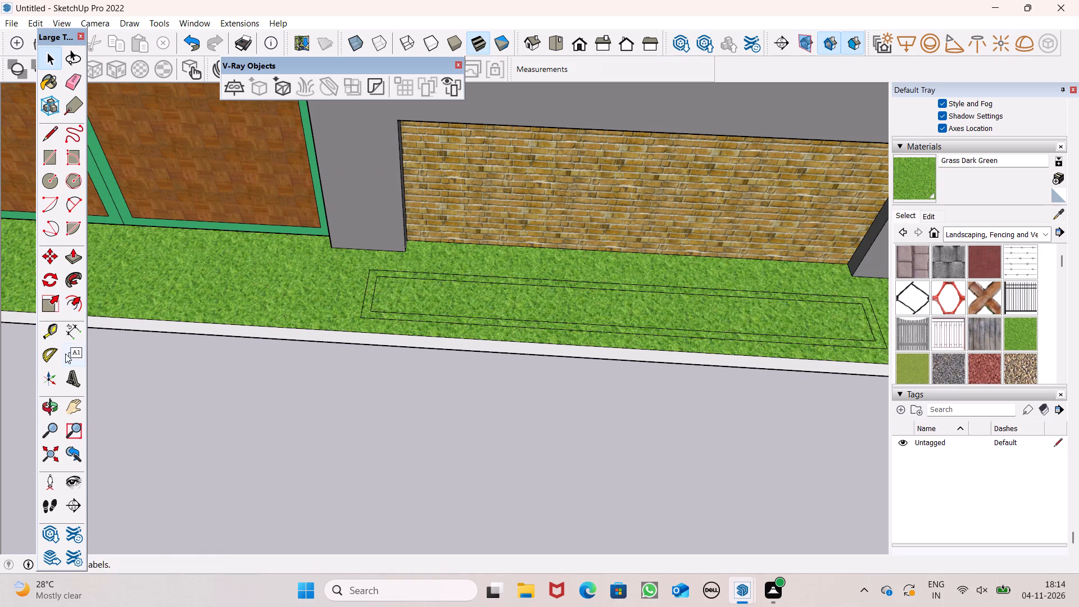
# Paint the narrow border band around the grass rectangle with Concrete Block Retaining Gray.
pyautogui.click(67, 264)
pyautogui.scroll(-2, 503, 302)
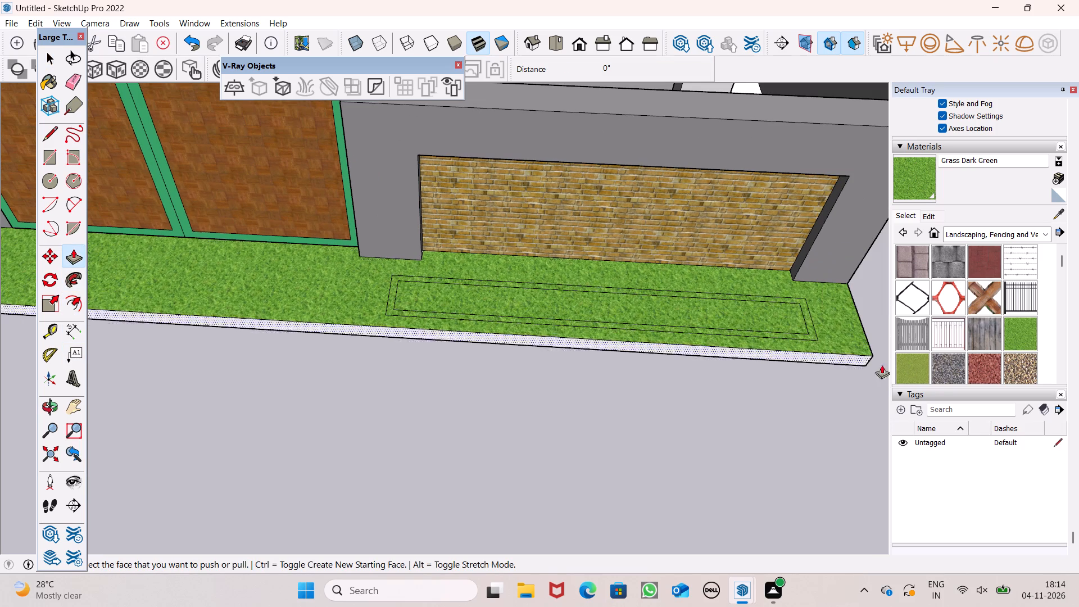
pyautogui.click(945, 260)
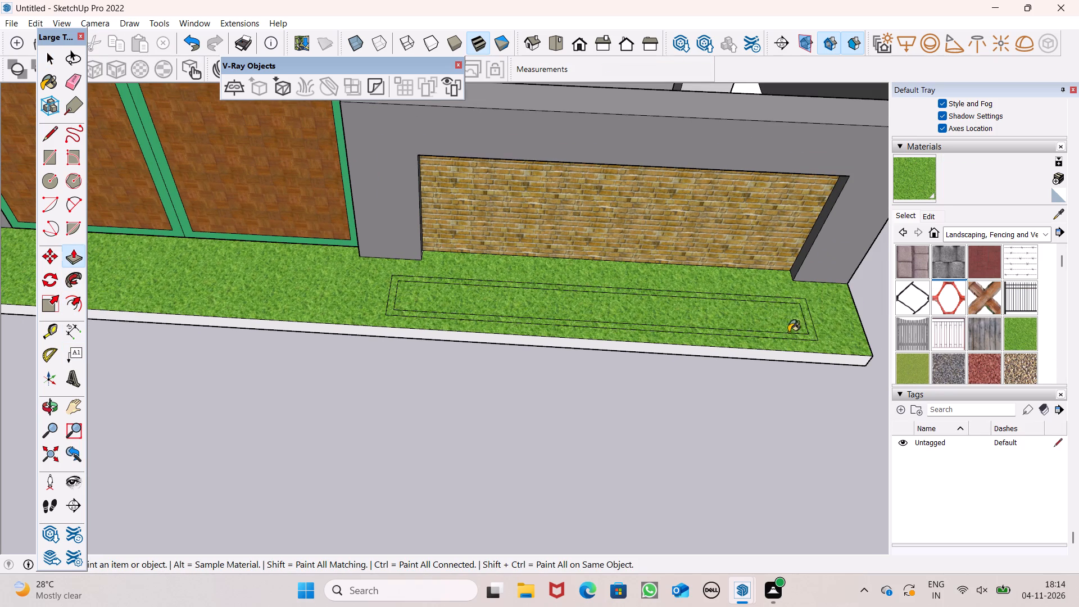
pyautogui.scroll(7, 794, 332)
pyautogui.click(814, 312)
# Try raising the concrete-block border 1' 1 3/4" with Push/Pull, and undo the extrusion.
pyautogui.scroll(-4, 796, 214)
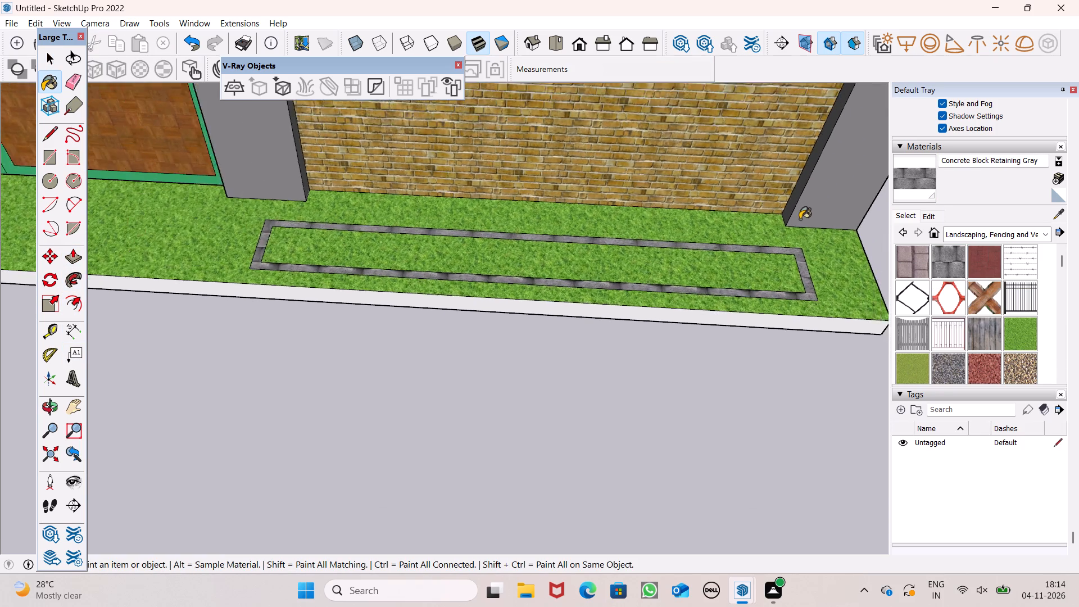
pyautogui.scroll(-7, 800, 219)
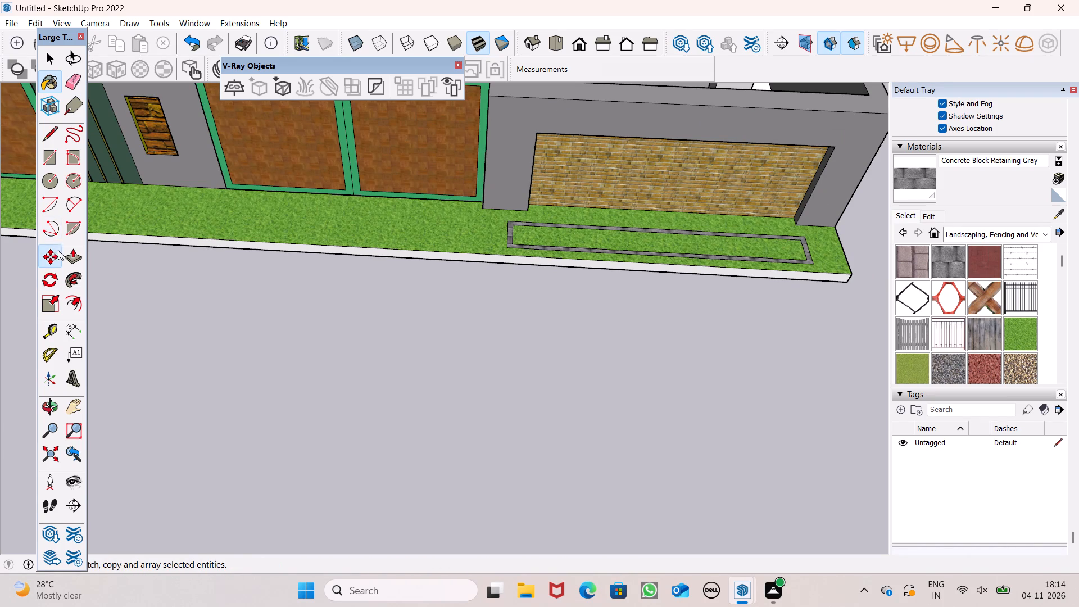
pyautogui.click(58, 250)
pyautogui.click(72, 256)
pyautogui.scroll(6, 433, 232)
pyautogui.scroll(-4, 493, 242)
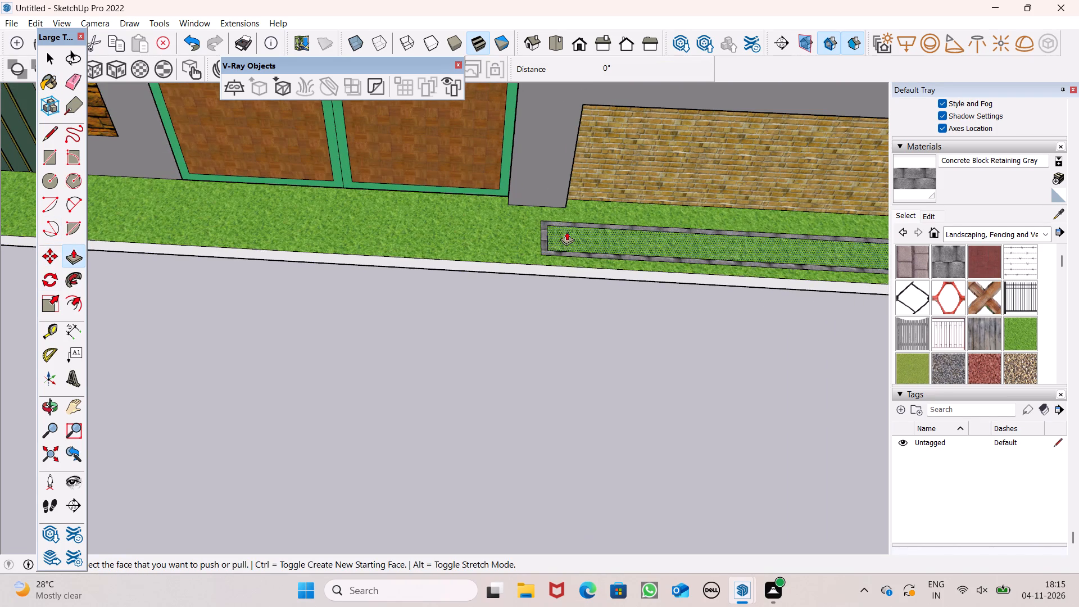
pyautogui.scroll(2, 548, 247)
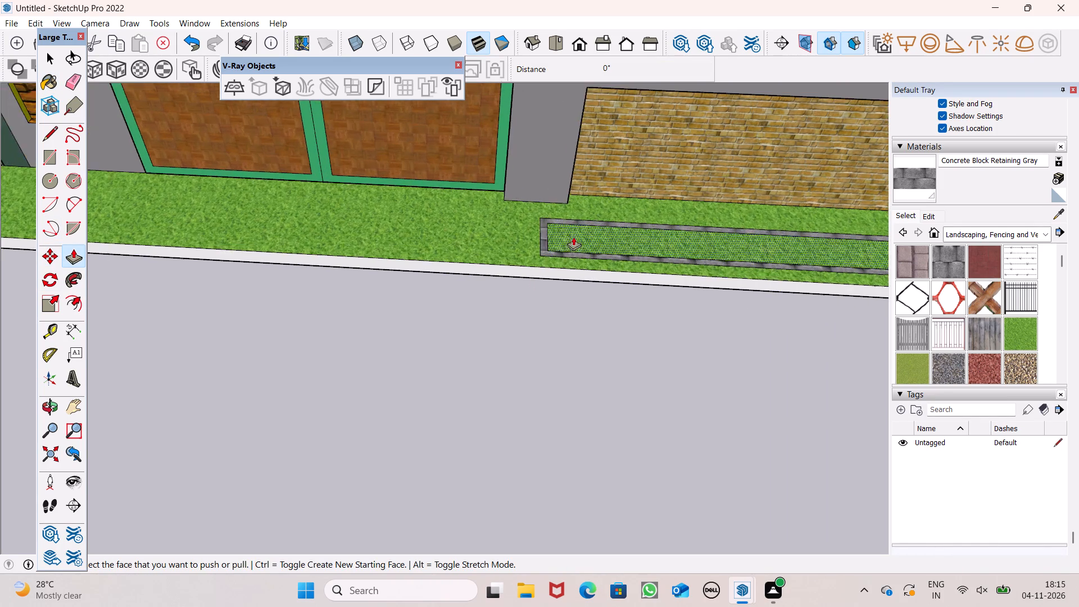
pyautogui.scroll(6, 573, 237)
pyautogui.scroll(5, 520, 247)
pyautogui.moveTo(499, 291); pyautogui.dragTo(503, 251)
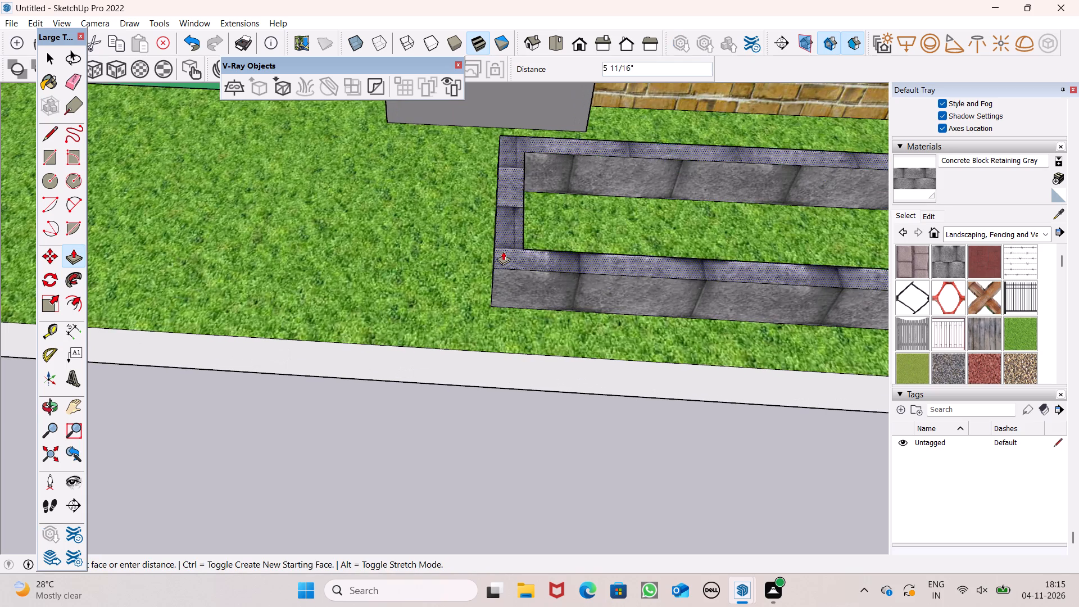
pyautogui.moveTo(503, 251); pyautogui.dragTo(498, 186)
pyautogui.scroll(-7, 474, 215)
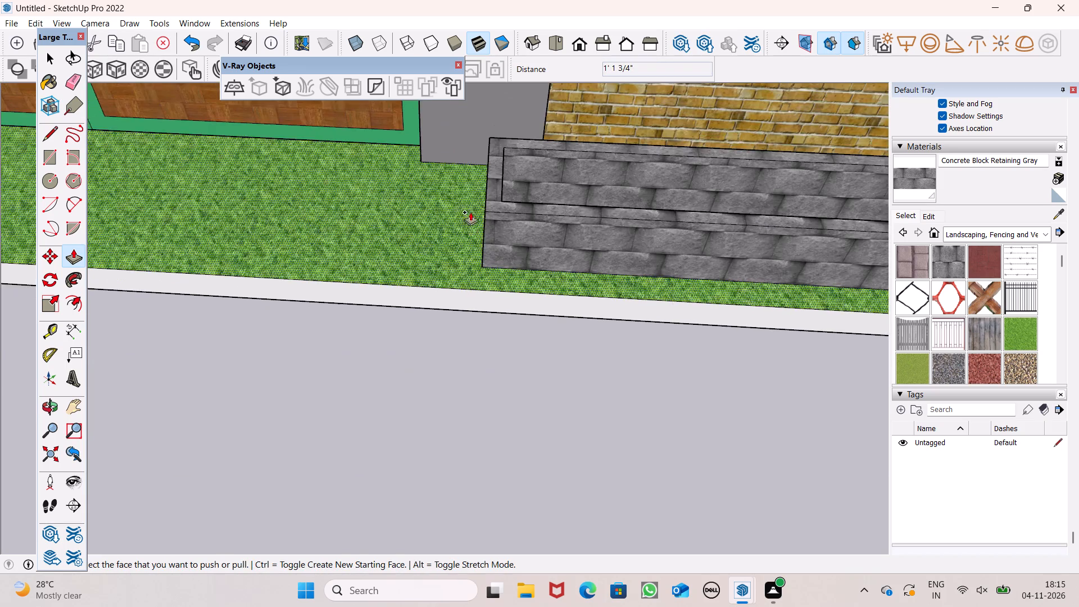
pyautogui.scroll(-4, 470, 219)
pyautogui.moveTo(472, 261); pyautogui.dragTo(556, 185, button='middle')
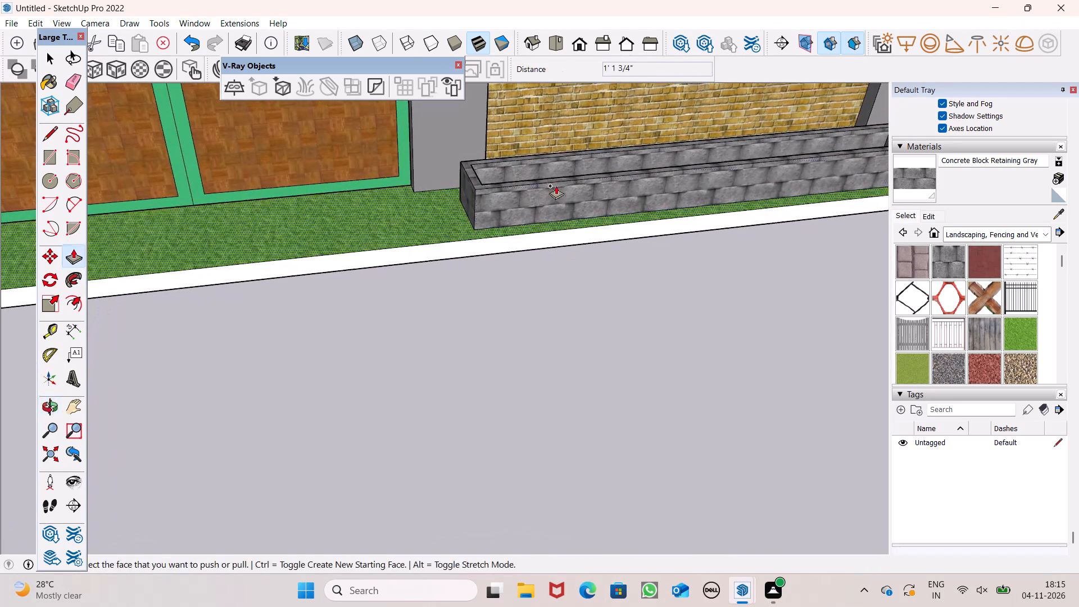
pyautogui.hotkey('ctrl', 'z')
# Raise the concrete-block border band 1' 3/16" with Push/Pull to form the planter walls.
pyautogui.scroll(4, 467, 178)
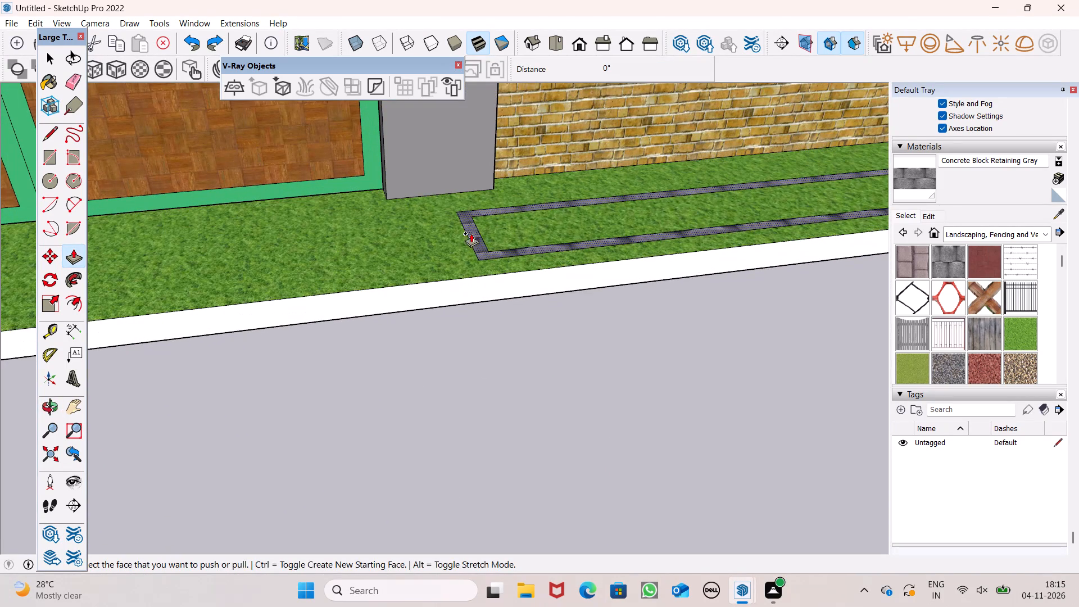
pyautogui.moveTo(471, 233); pyautogui.dragTo(469, 179)
pyautogui.scroll(-5, 440, 194)
pyautogui.scroll(-5, 359, 201)
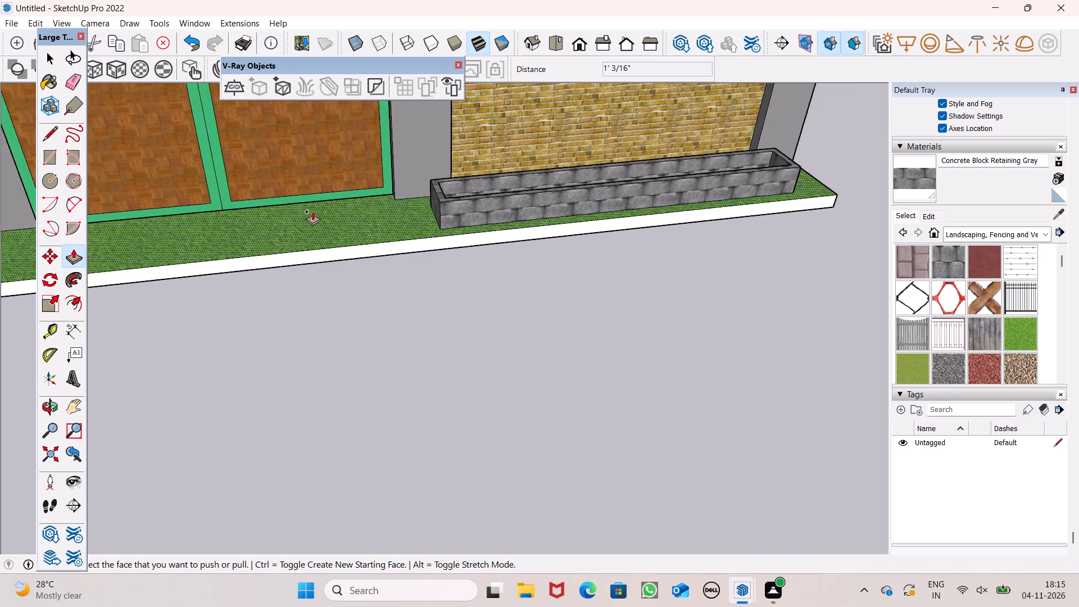
pyautogui.moveTo(445, 224); pyautogui.dragTo(0, 209, button='middle')
pyautogui.scroll(7, 518, 233)
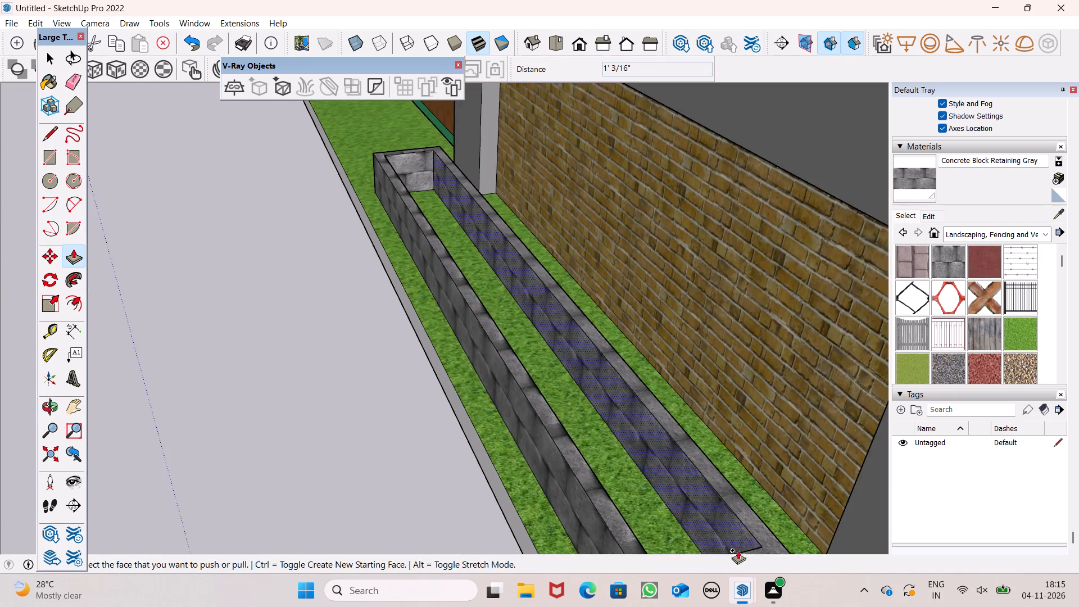
# Pull the outer face of the planter's rear wall 8 7/8" toward the brick panel with Push/Pull.
pyautogui.scroll(1, 737, 550)
pyautogui.moveTo(737, 550); pyautogui.dragTo(528, 410, button='middle')
pyautogui.scroll(6, 388, 482)
pyautogui.scroll(-5, 412, 460)
pyautogui.moveTo(469, 484); pyautogui.dragTo(504, 512, button='middle')
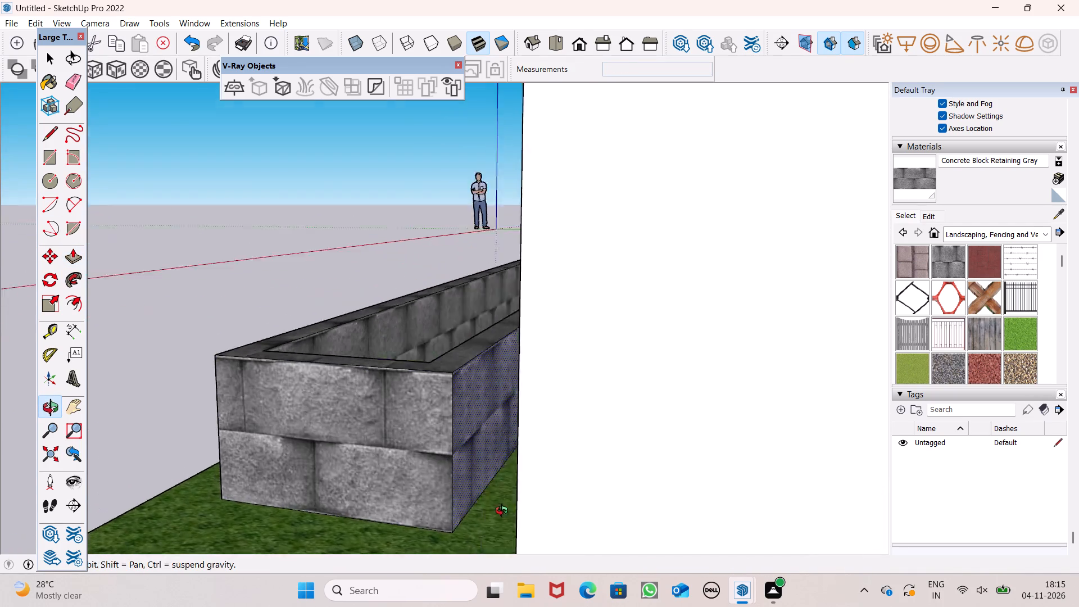
pyautogui.moveTo(504, 512); pyautogui.dragTo(541, 576, button='middle')
pyautogui.scroll(2, 509, 388)
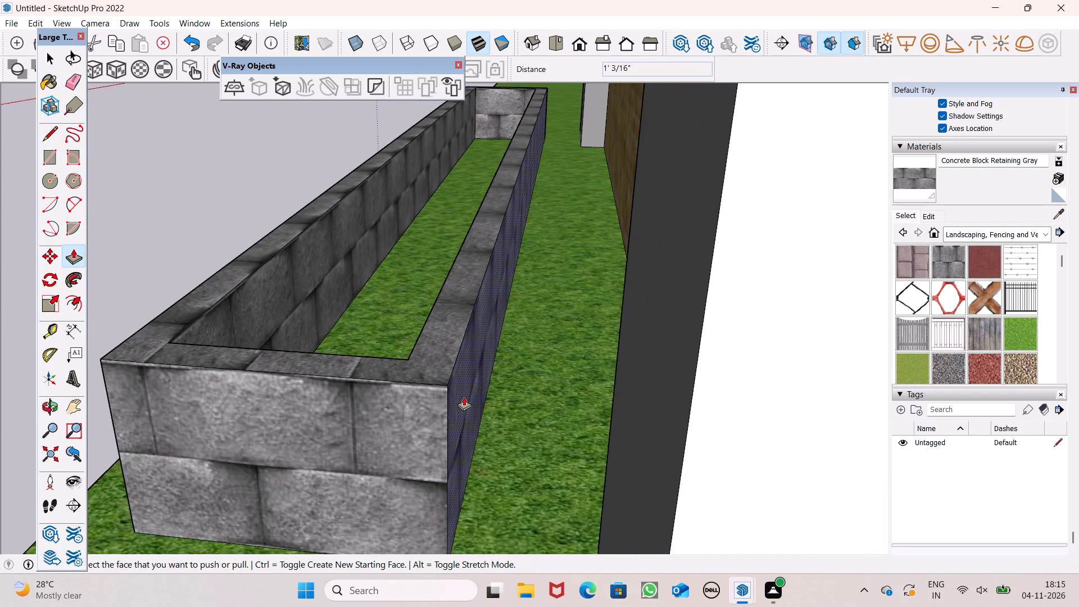
pyautogui.moveTo(463, 397); pyautogui.dragTo(595, 464)
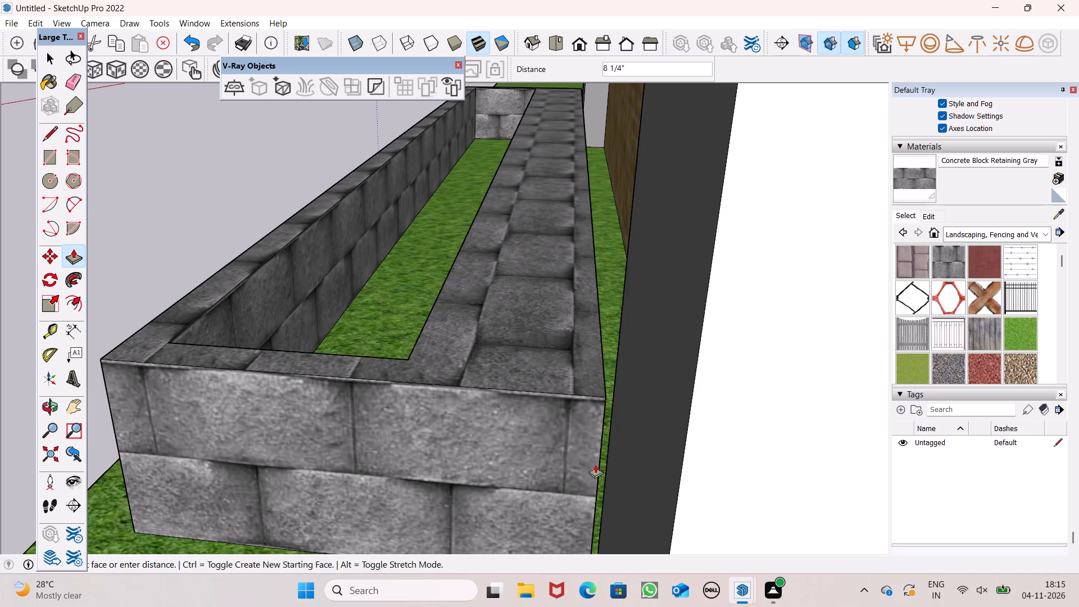
pyautogui.moveTo(595, 464); pyautogui.dragTo(604, 464)
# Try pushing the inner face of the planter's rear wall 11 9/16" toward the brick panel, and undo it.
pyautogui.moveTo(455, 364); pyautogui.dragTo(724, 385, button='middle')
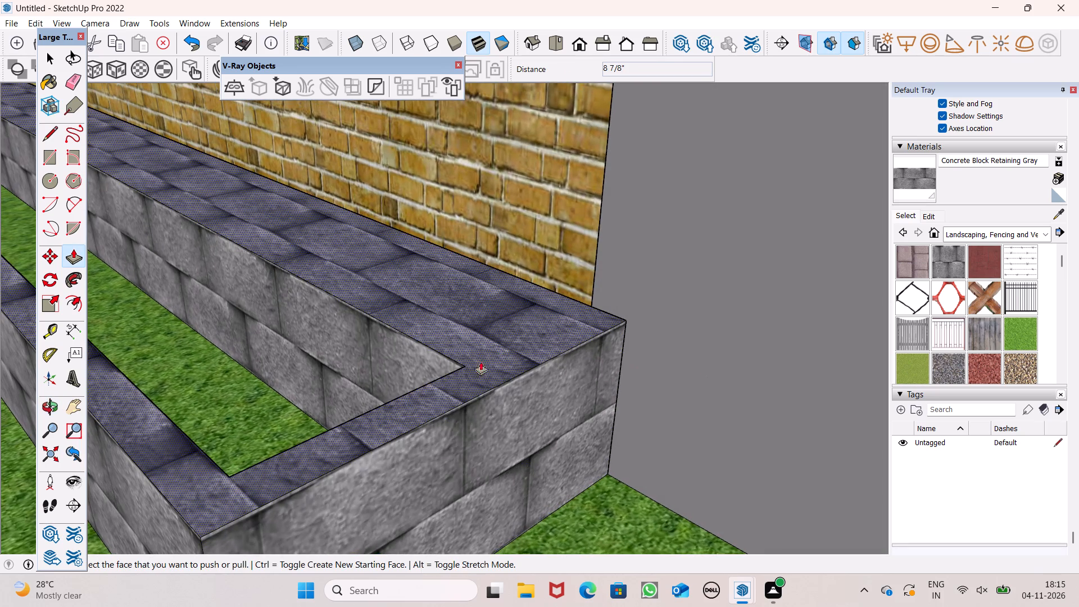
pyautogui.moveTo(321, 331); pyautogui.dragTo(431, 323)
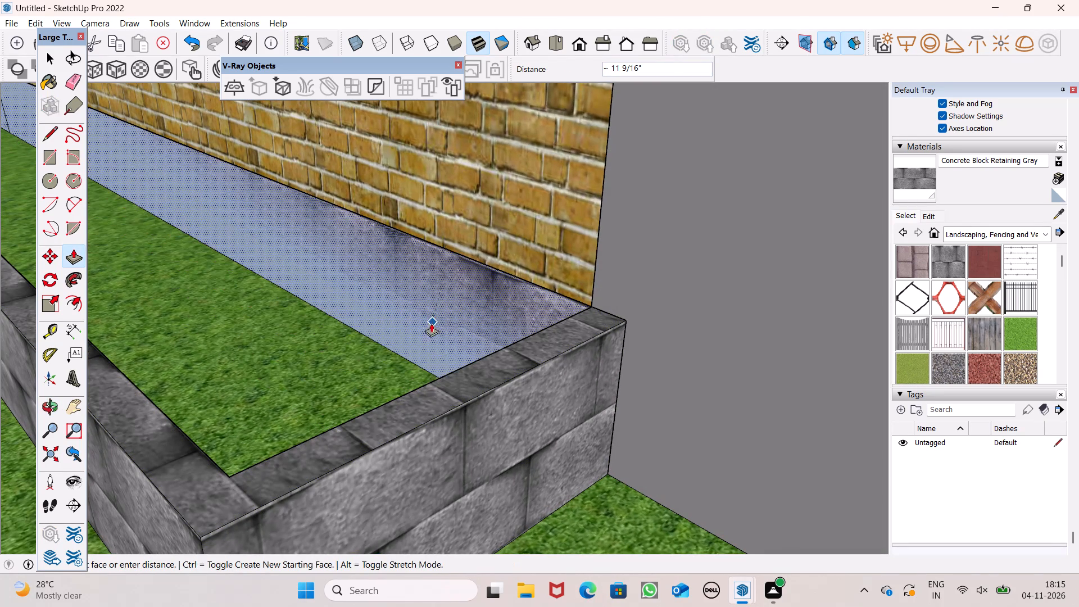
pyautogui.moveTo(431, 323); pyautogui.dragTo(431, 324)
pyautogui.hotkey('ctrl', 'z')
# Push the inner face of the planter's rear wall 9 7/8" toward the brick panel to widen the grass bed.
pyautogui.moveTo(357, 337); pyautogui.dragTo(373, 330)
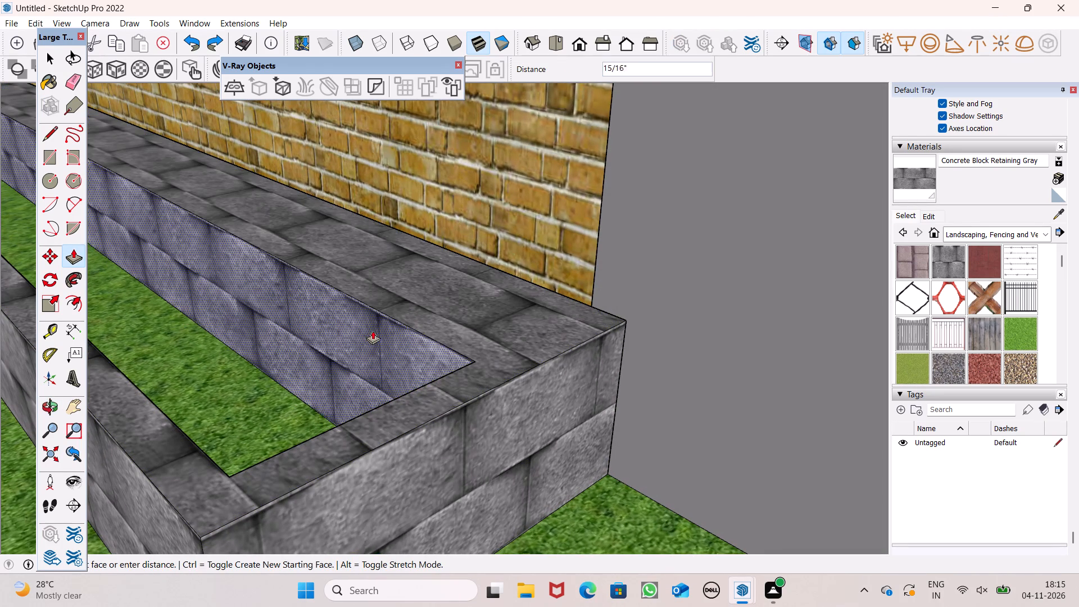
pyautogui.moveTo(373, 330); pyautogui.dragTo(466, 303)
# Raise the top face of the planter walls 1' 10 5/16" with Push/Pull.
pyautogui.scroll(-8, 546, 249)
pyautogui.moveTo(418, 310); pyautogui.dragTo(735, 448, button='middle')
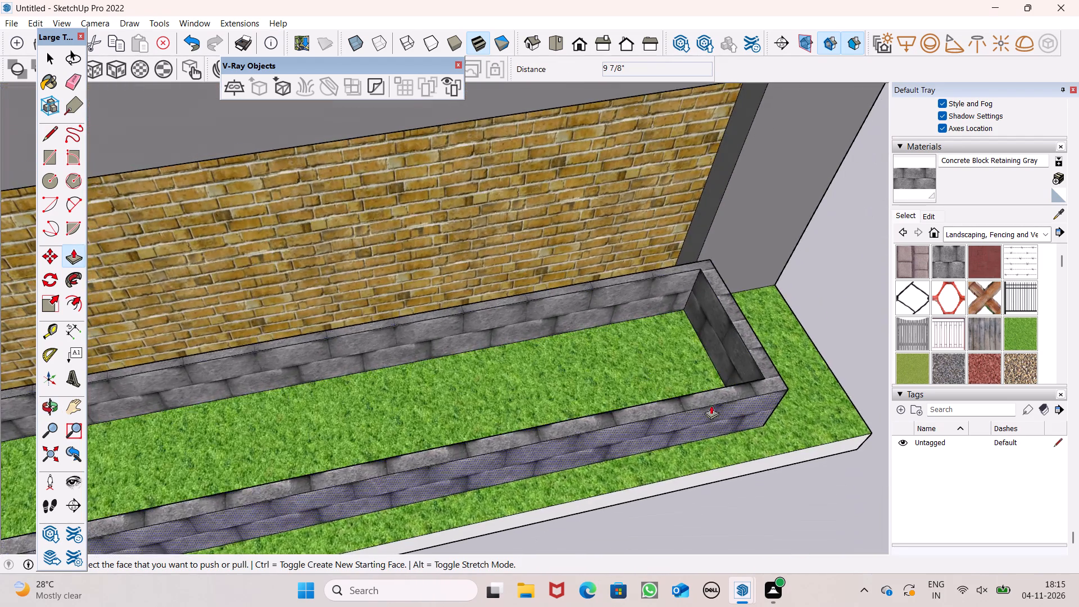
pyautogui.scroll(-10, 608, 340)
pyautogui.moveTo(405, 544); pyautogui.dragTo(441, 370, button='middle')
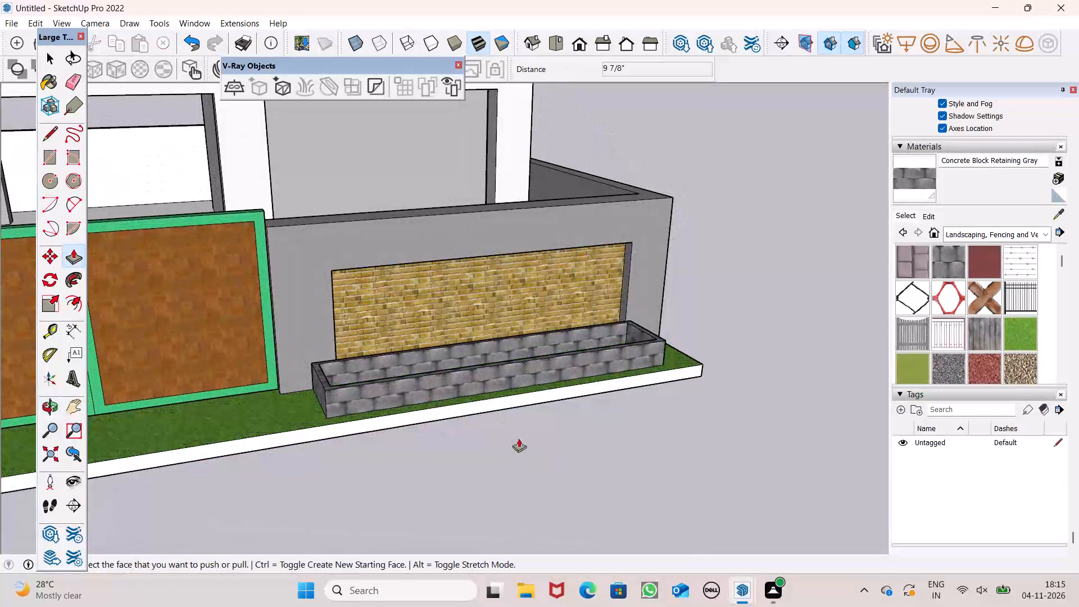
pyautogui.scroll(8, 356, 400)
pyautogui.scroll(6, 294, 366)
pyautogui.moveTo(289, 366); pyautogui.dragTo(289, 382)
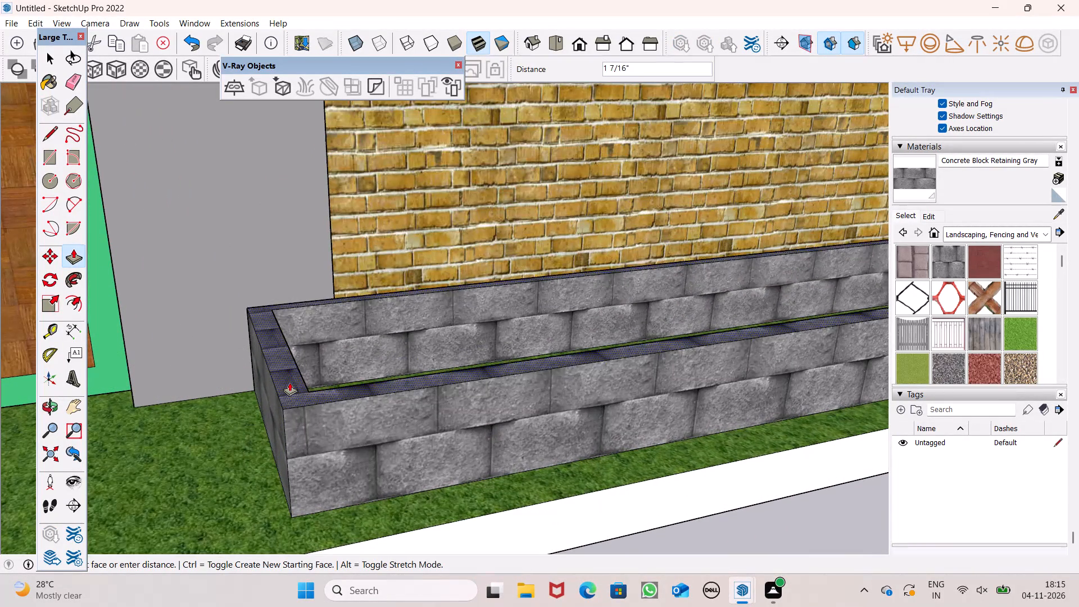
pyautogui.moveTo(289, 382); pyautogui.dragTo(276, 365)
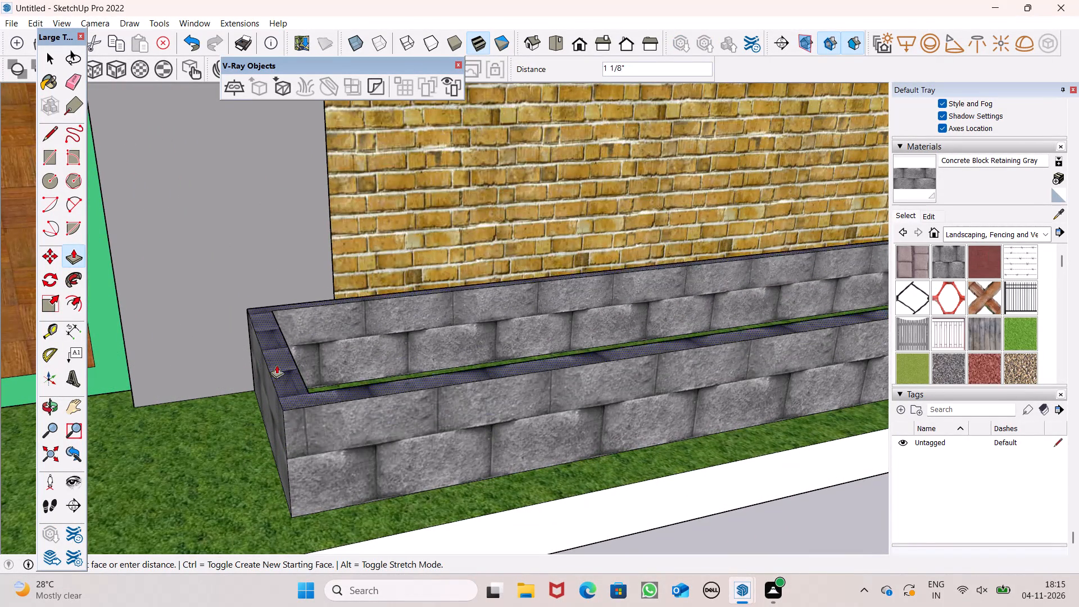
pyautogui.moveTo(276, 365); pyautogui.dragTo(296, 116)
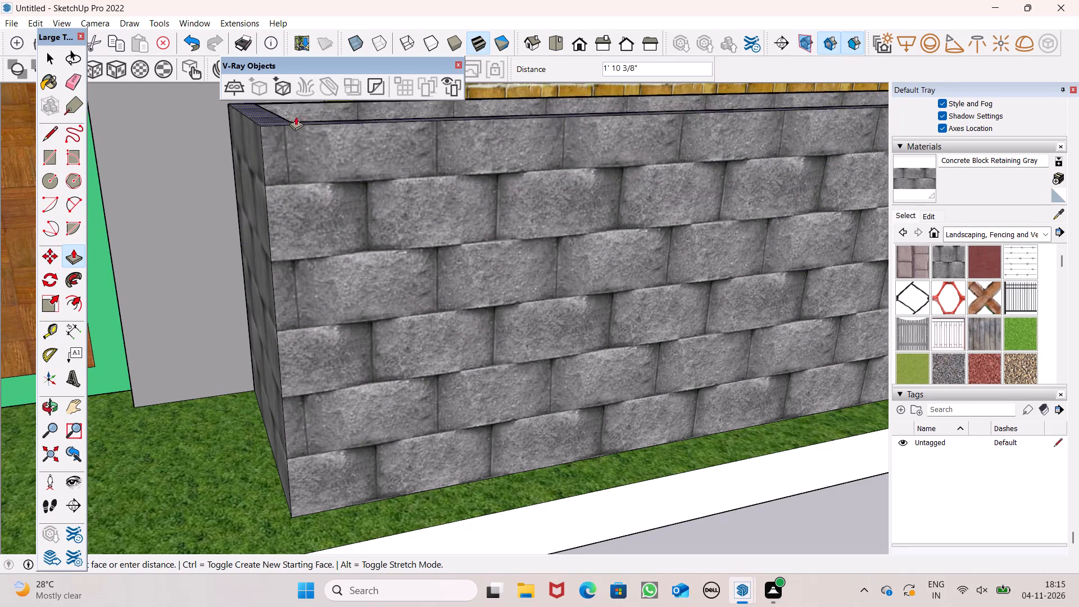
pyautogui.moveTo(296, 116); pyautogui.dragTo(165, 174)
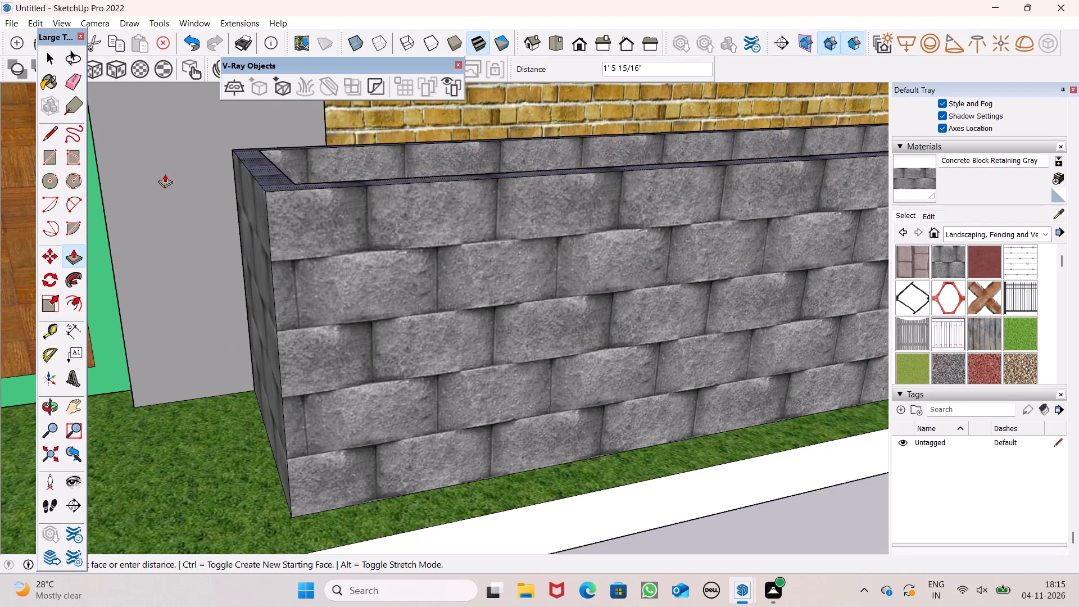
pyautogui.moveTo(165, 174); pyautogui.dragTo(306, 269)
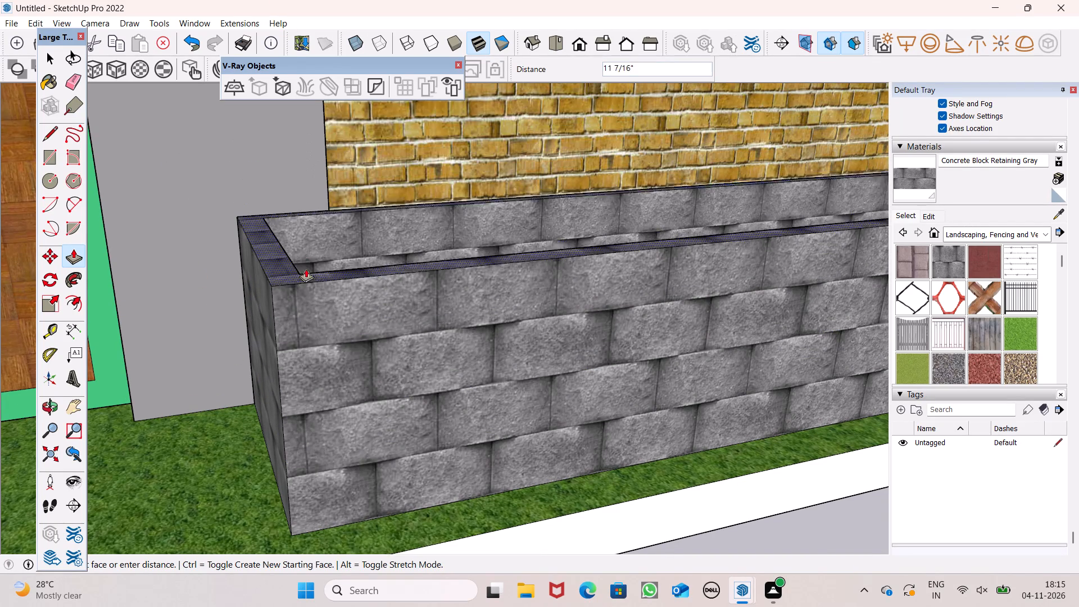
pyautogui.moveTo(306, 269); pyautogui.dragTo(294, 326)
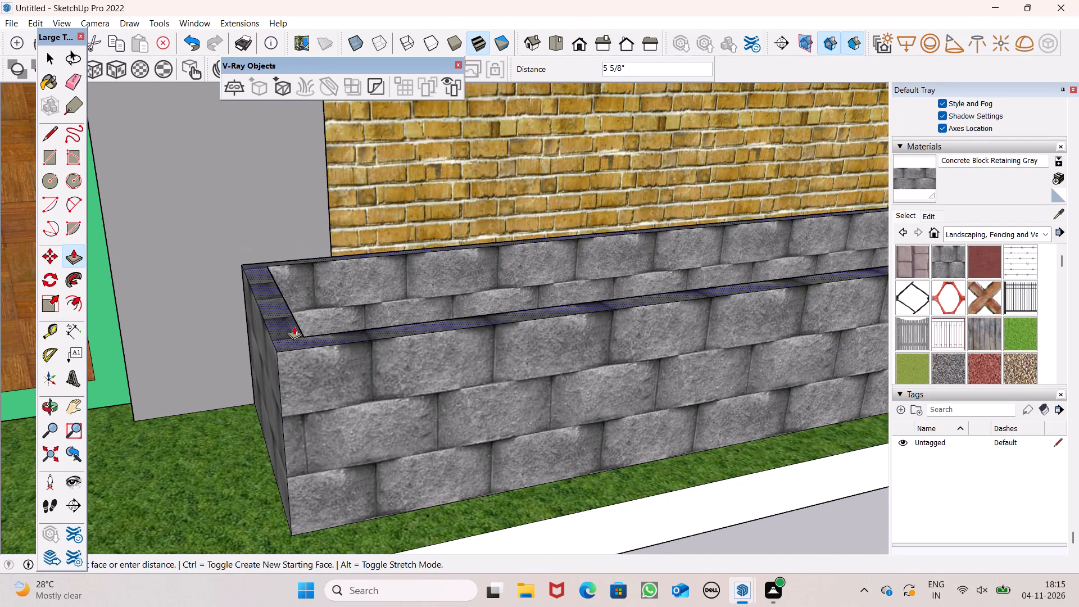
pyautogui.moveTo(294, 326); pyautogui.dragTo(287, 314)
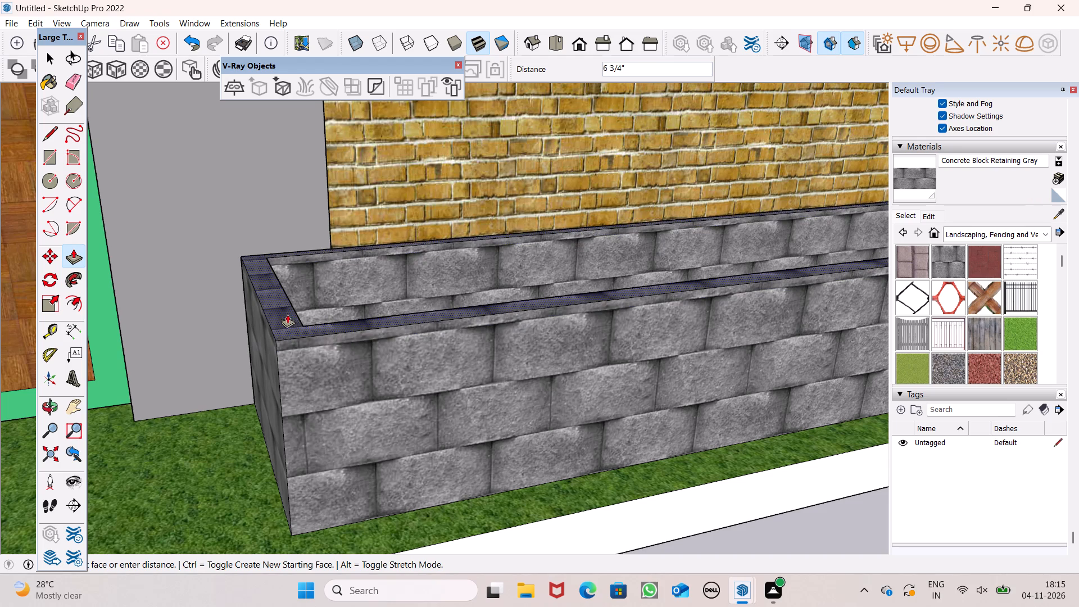
pyautogui.moveTo(287, 314); pyautogui.dragTo(247, 194)
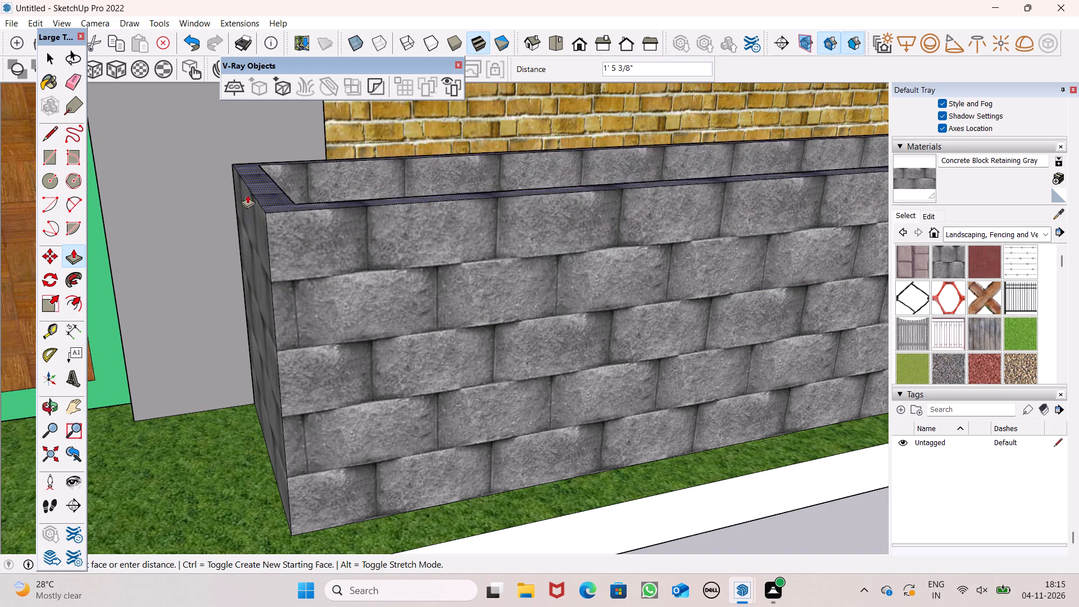
pyautogui.moveTo(247, 194); pyautogui.dragTo(258, 165)
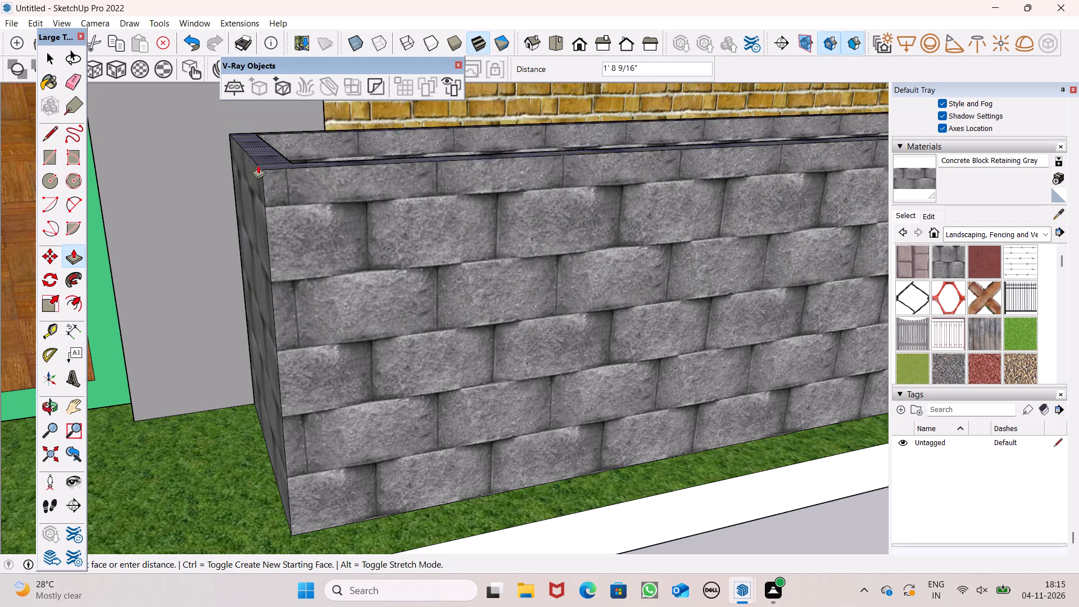
pyautogui.moveTo(258, 165); pyautogui.dragTo(256, 321)
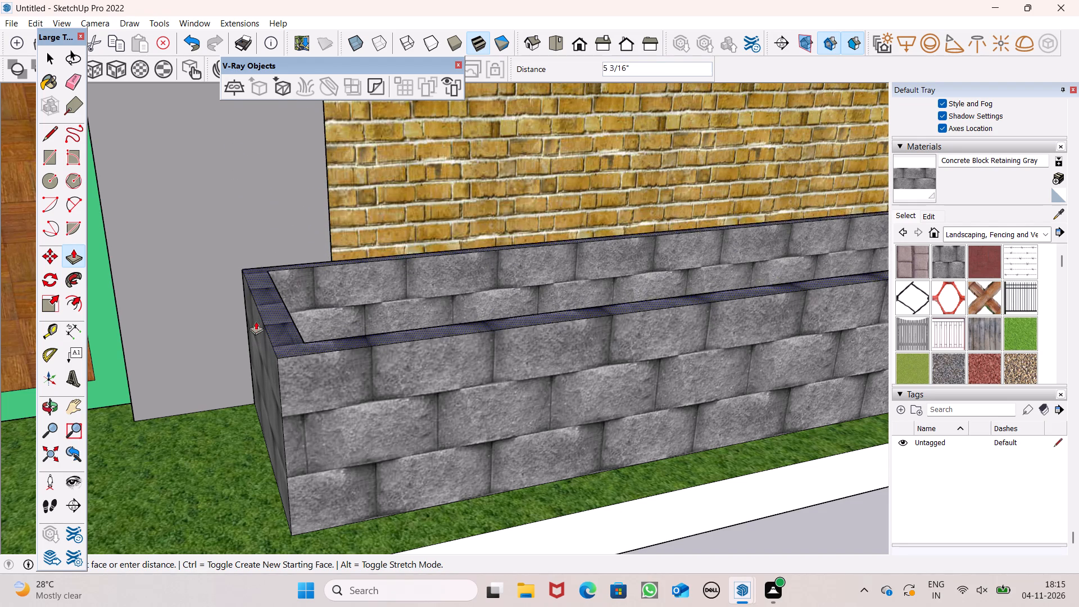
pyautogui.moveTo(256, 321); pyautogui.dragTo(228, 141)
pyautogui.scroll(15, 318, 311)
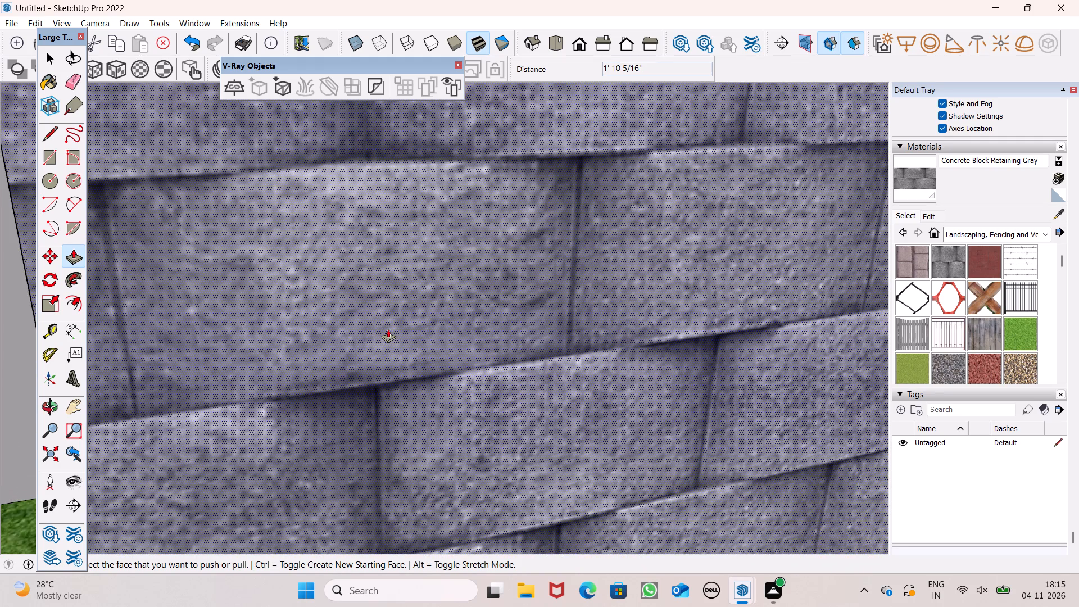
pyautogui.scroll(-7, 388, 329)
pyautogui.press('space')
# Lower the top face of the planter walls by 1' 8" with Push/Pull.
pyautogui.moveTo(478, 313); pyautogui.dragTo(307, 281, button='middle')
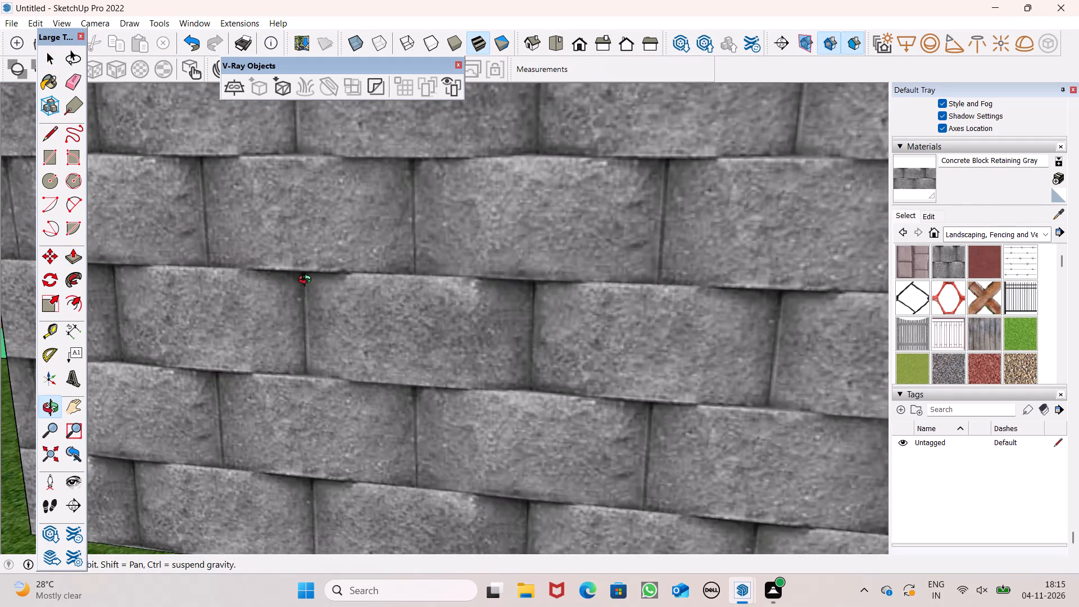
pyautogui.moveTo(307, 281); pyautogui.dragTo(332, 267, button='middle')
pyautogui.scroll(1, 347, 259)
pyautogui.scroll(-5, 418, 234)
pyautogui.scroll(-2, 451, 280)
pyautogui.scroll(1, 453, 283)
pyautogui.scroll(-12, 453, 283)
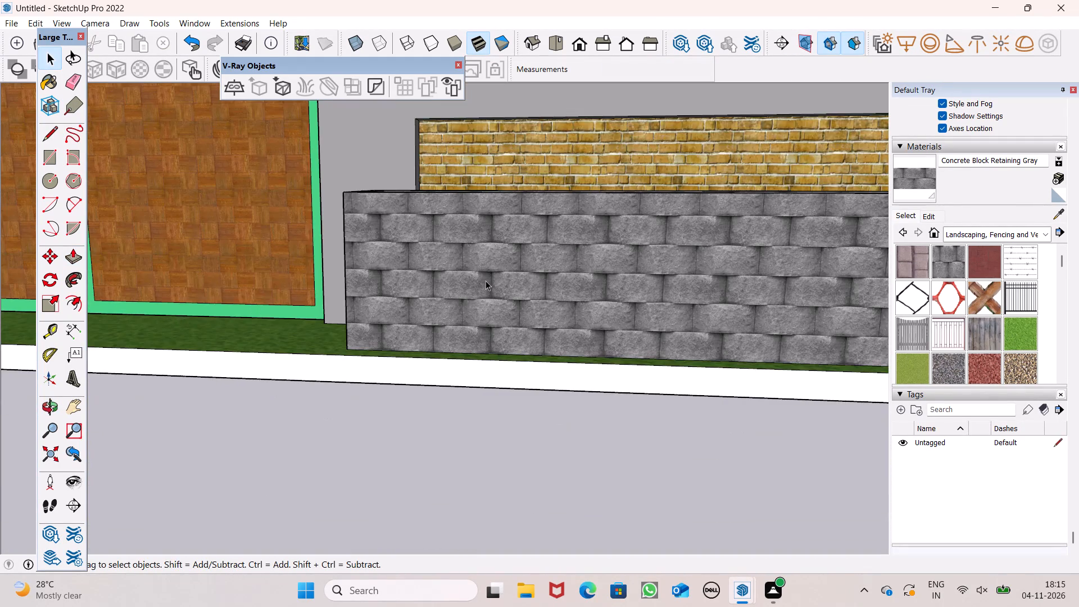
pyautogui.scroll(-5, 486, 280)
pyautogui.scroll(1, 491, 292)
pyautogui.moveTo(497, 312); pyautogui.dragTo(606, 417, button='middle')
pyautogui.scroll(7, 465, 274)
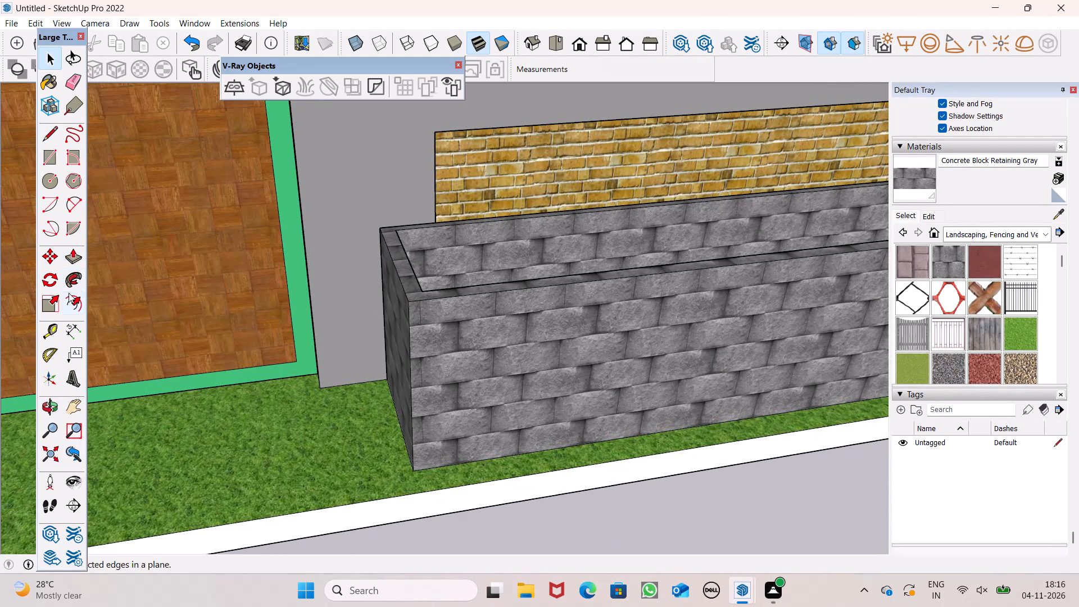
pyautogui.click(74, 256)
pyautogui.scroll(4, 463, 275)
pyautogui.moveTo(373, 306); pyautogui.dragTo(374, 324)
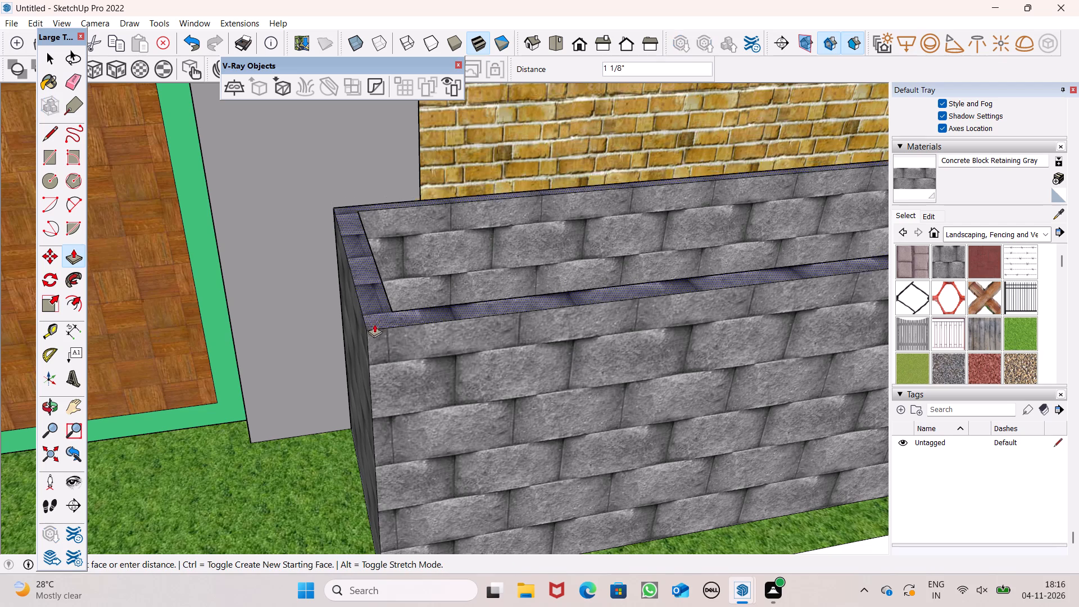
pyautogui.moveTo(374, 324); pyautogui.dragTo(415, 473)
# Lower the top face of the planter walls further, to about one block course high.
pyautogui.scroll(-6, 412, 247)
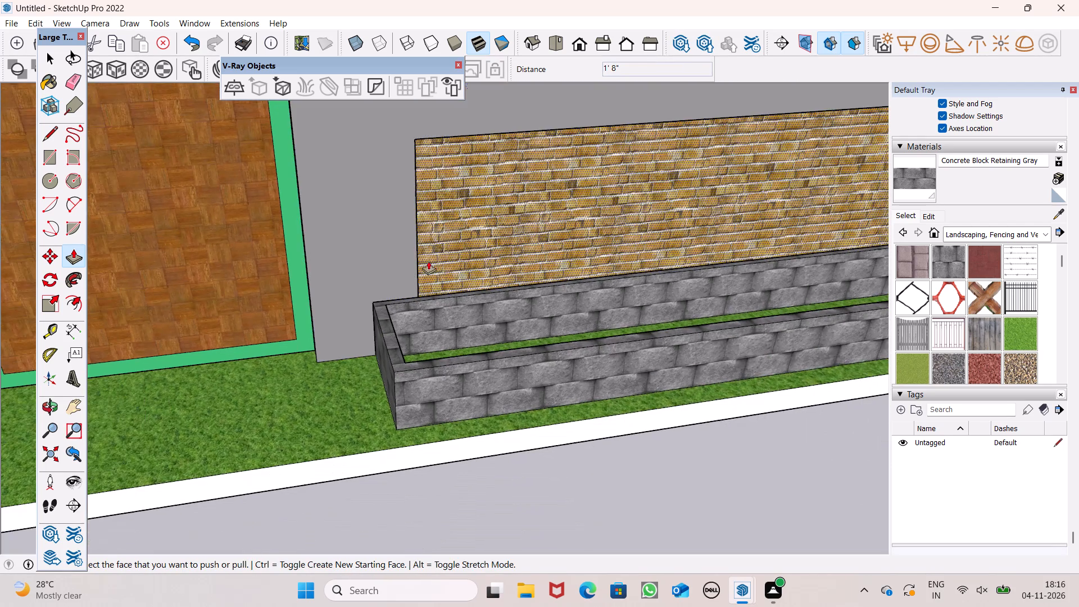
pyautogui.scroll(3, 437, 219)
pyautogui.moveTo(396, 405); pyautogui.dragTo(406, 453)
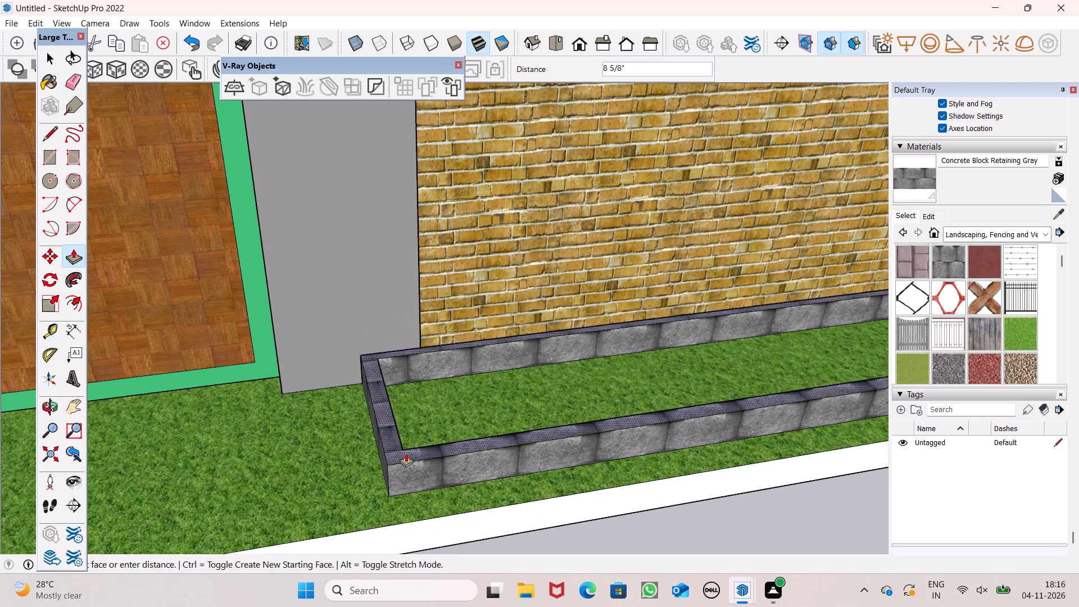
pyautogui.moveTo(406, 453); pyautogui.dragTo(404, 445)
pyautogui.scroll(-7, 329, 351)
pyautogui.moveTo(498, 372); pyautogui.dragTo(439, 345, button='middle')
pyautogui.press('space')
pyautogui.scroll(-2, 416, 325)
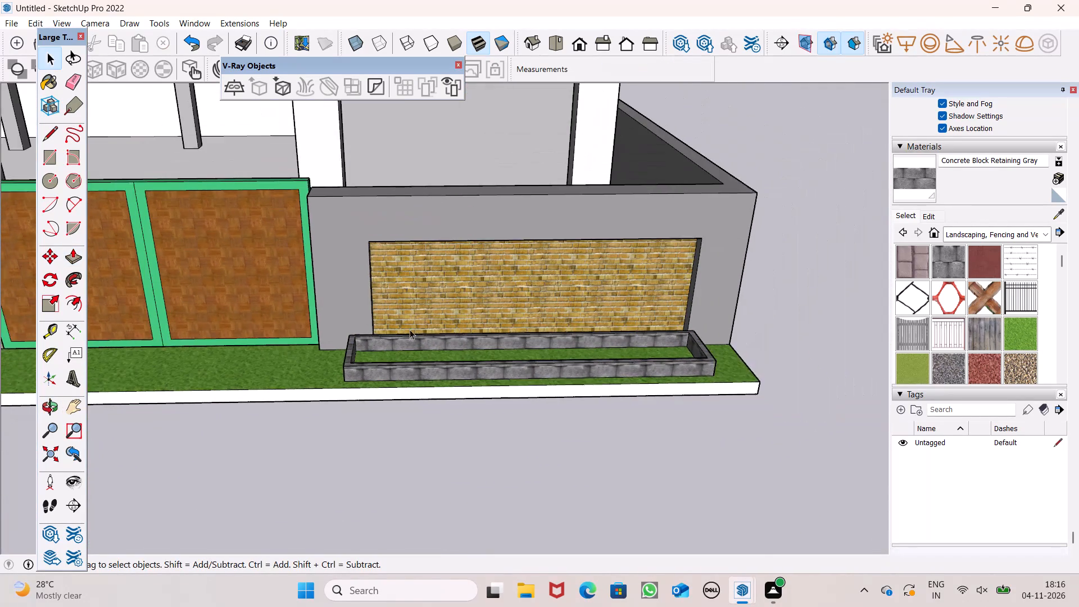
pyautogui.scroll(-2, 410, 329)
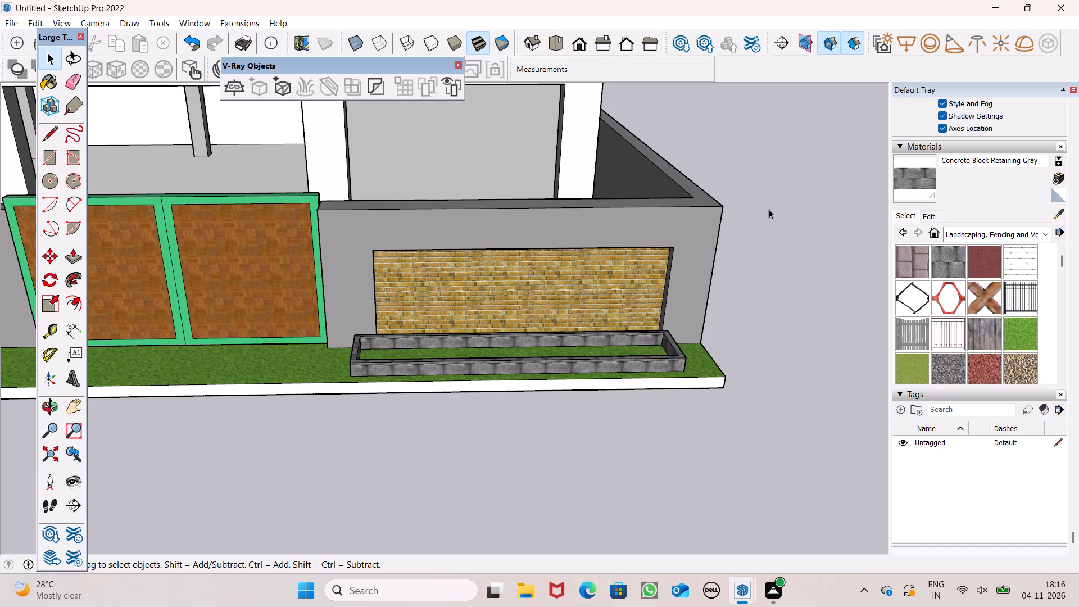
# Search the 3D Warehouse components for "plants flowers".
pyautogui.scroll(14, 942, 212)
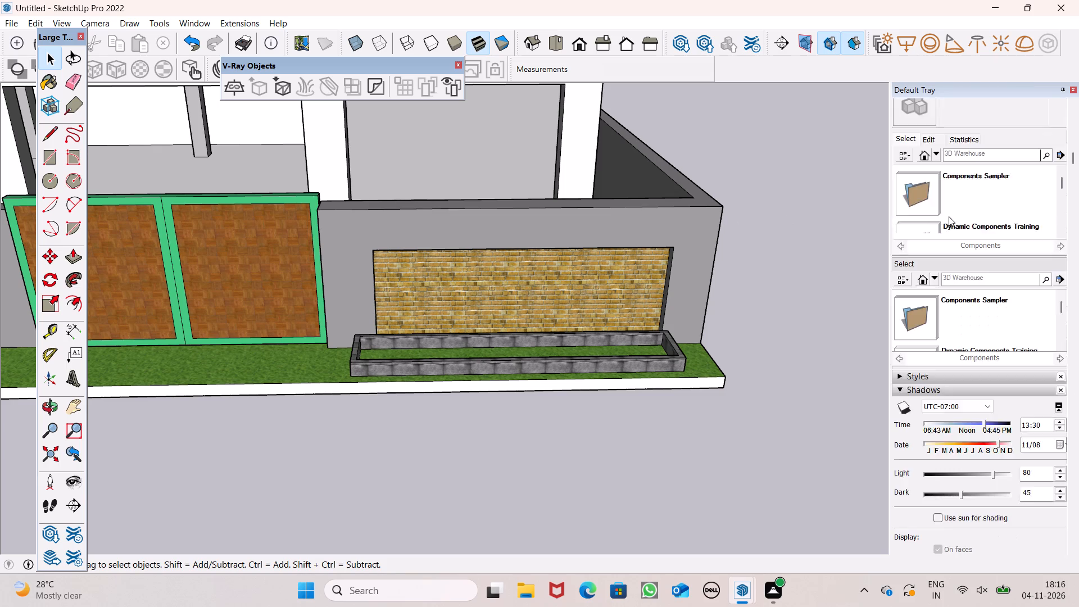
pyautogui.scroll(6, 953, 235)
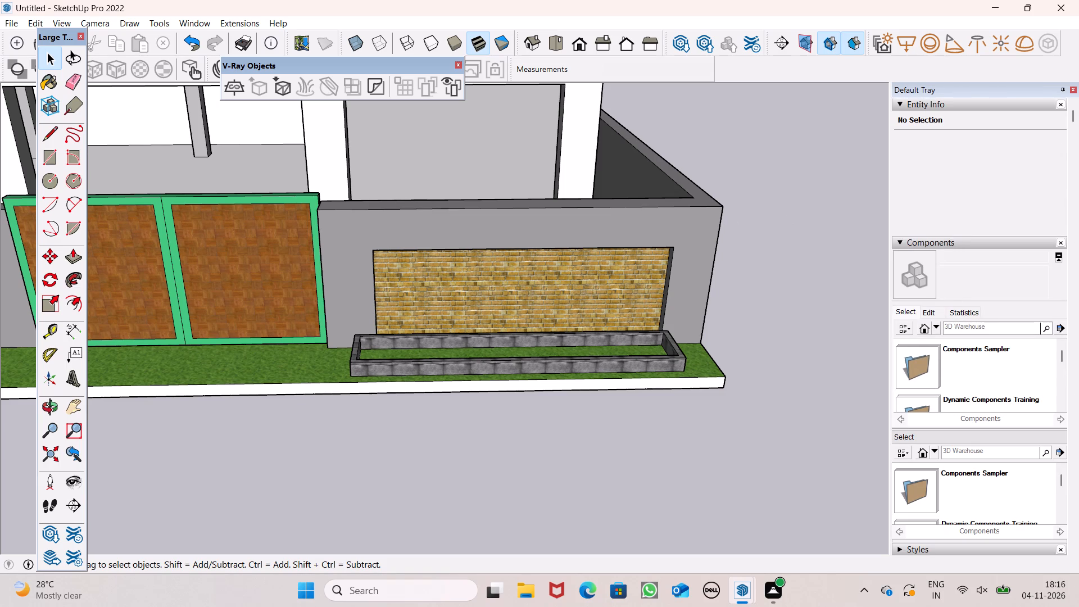
pyautogui.click(967, 329)
pyautogui.write('plants')
pyautogui.press('space')
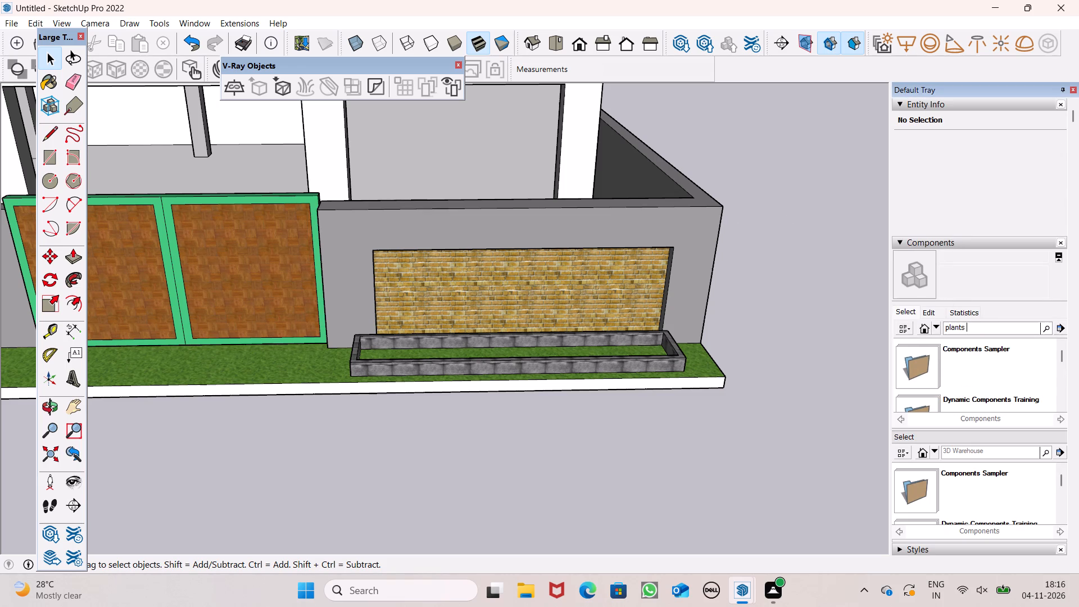
pyautogui.write('fk')
pyautogui.press('BackSpace')
pyautogui.write('lowers')
pyautogui.press('Return')
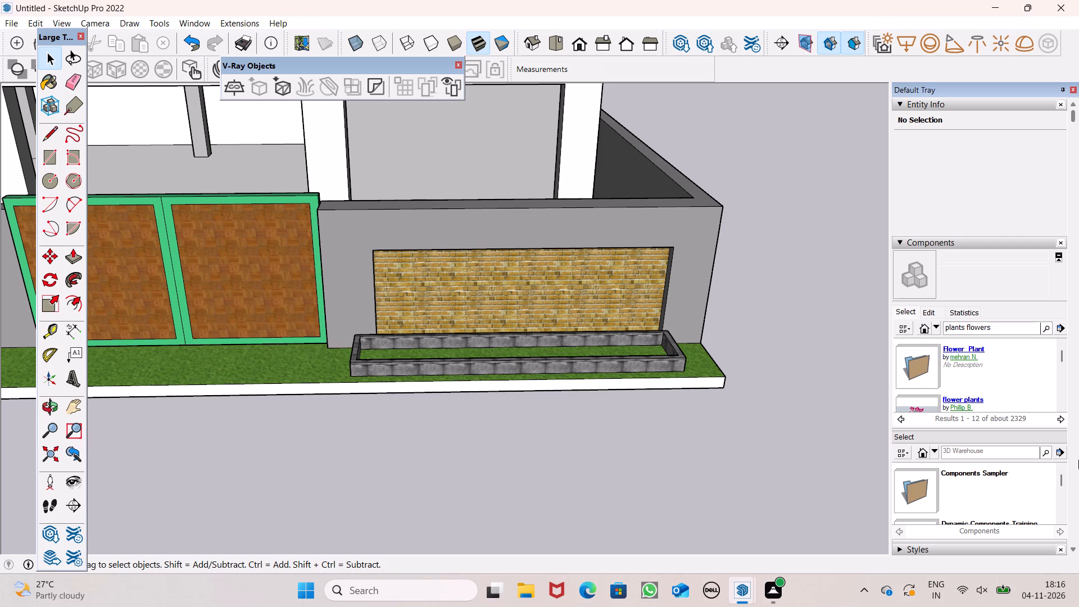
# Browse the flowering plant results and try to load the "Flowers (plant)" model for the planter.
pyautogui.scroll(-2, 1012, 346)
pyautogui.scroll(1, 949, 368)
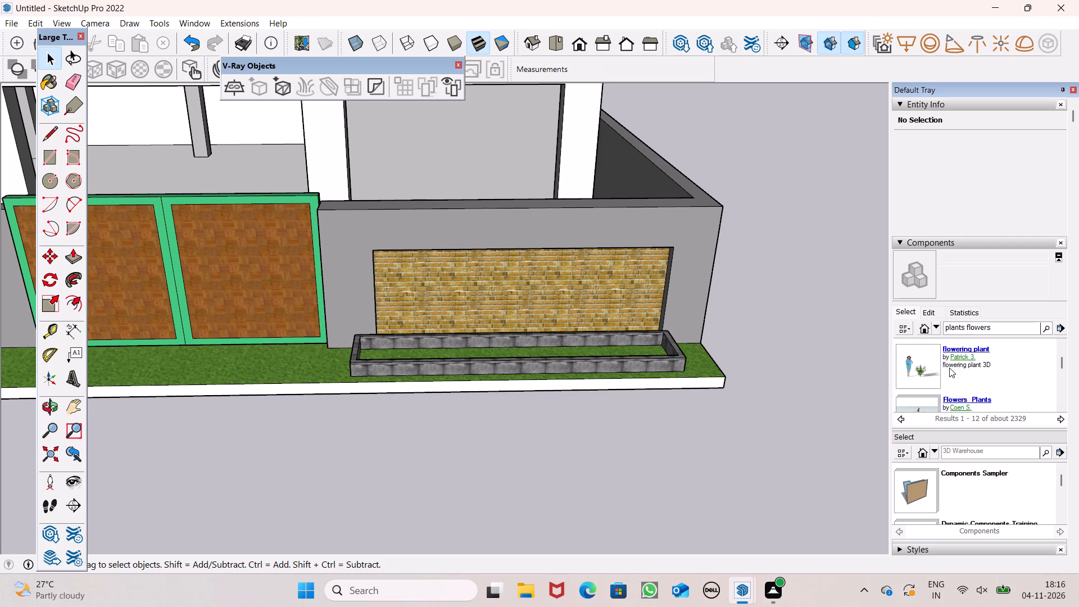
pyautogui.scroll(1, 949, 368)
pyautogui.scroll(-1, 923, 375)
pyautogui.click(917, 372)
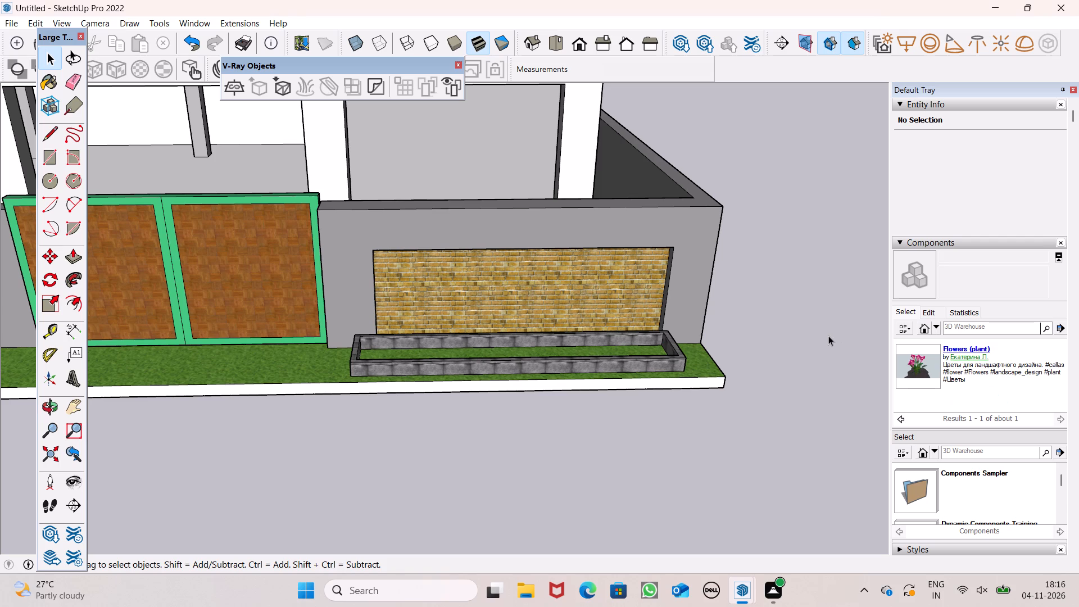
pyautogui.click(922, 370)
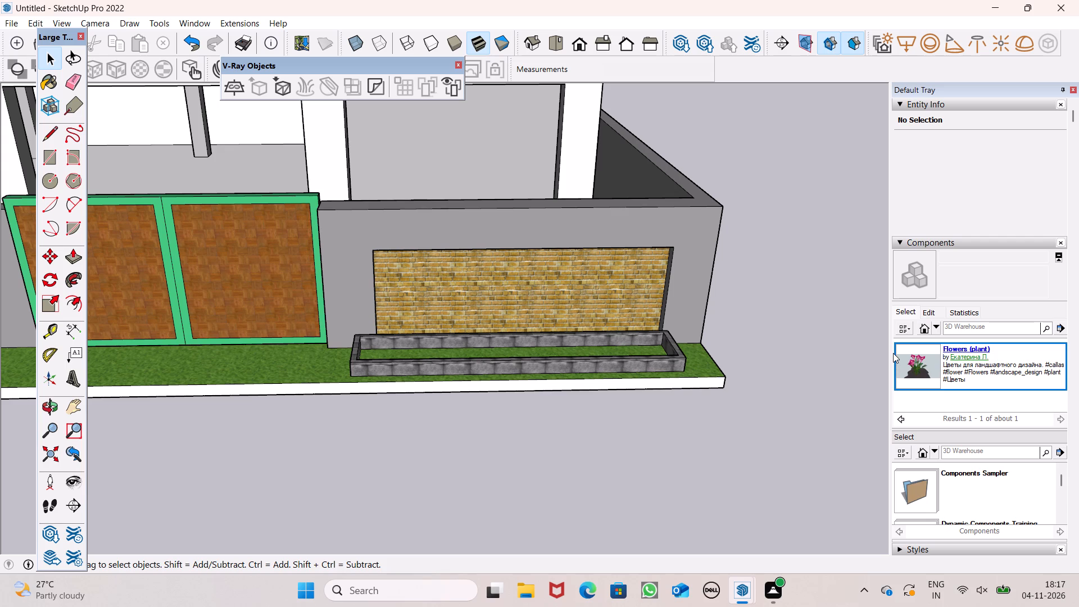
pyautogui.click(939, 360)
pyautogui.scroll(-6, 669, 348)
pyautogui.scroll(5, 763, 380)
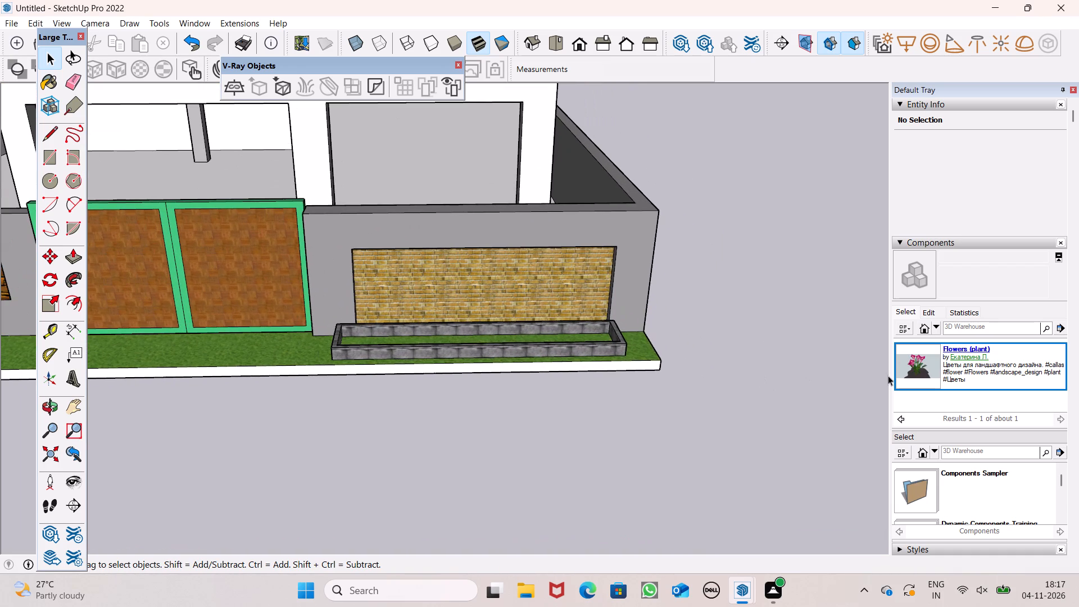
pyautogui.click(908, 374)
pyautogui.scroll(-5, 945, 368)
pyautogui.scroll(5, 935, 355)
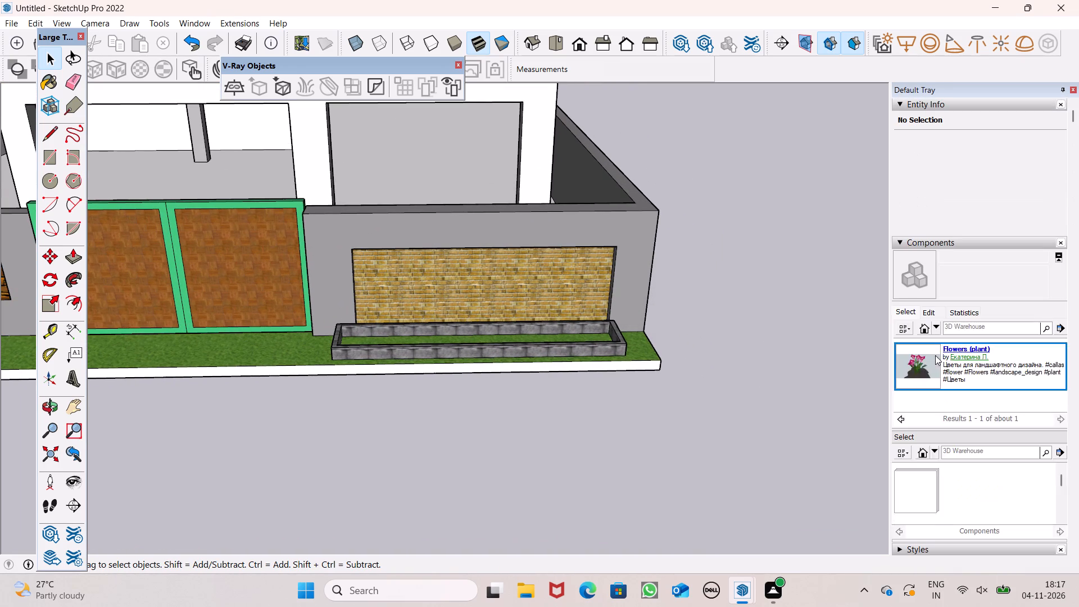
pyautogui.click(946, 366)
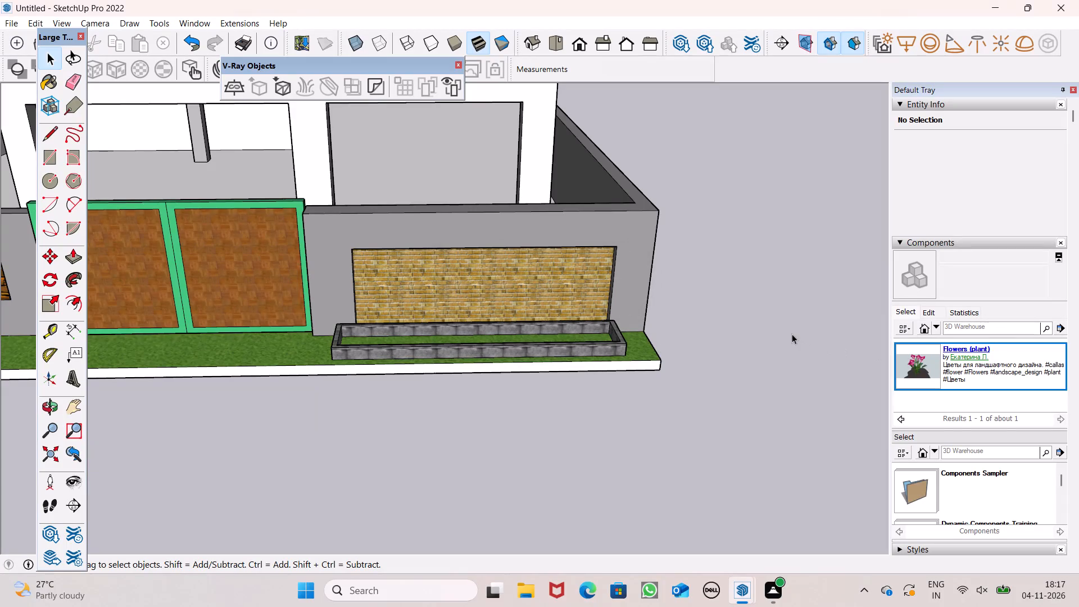
# Search the 3D Warehouse components for "car" and look through the results for a suitable model.
pyautogui.click(965, 331)
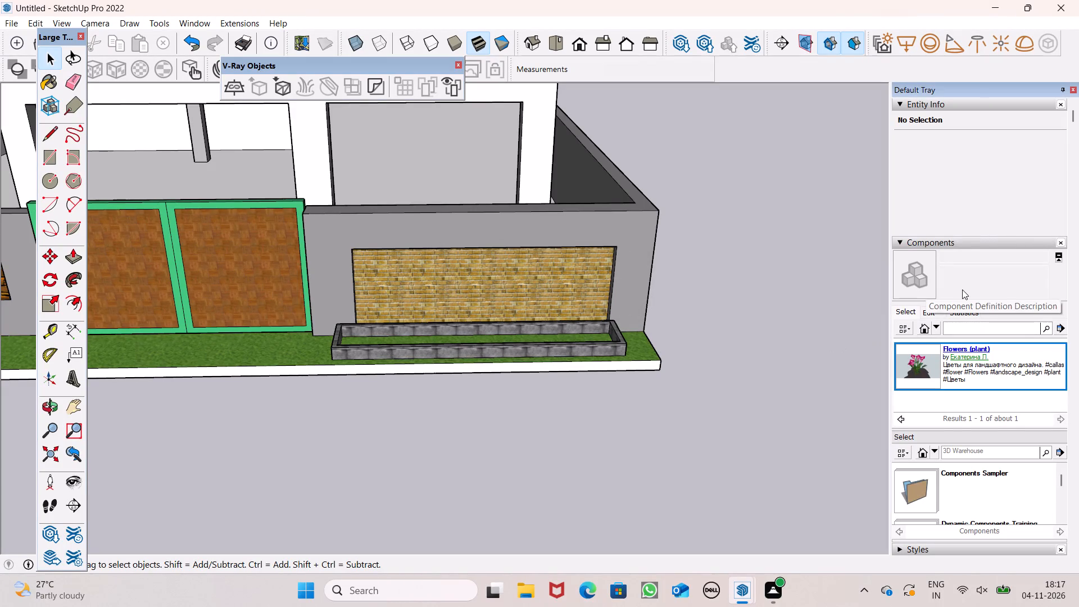
pyautogui.write('cae')
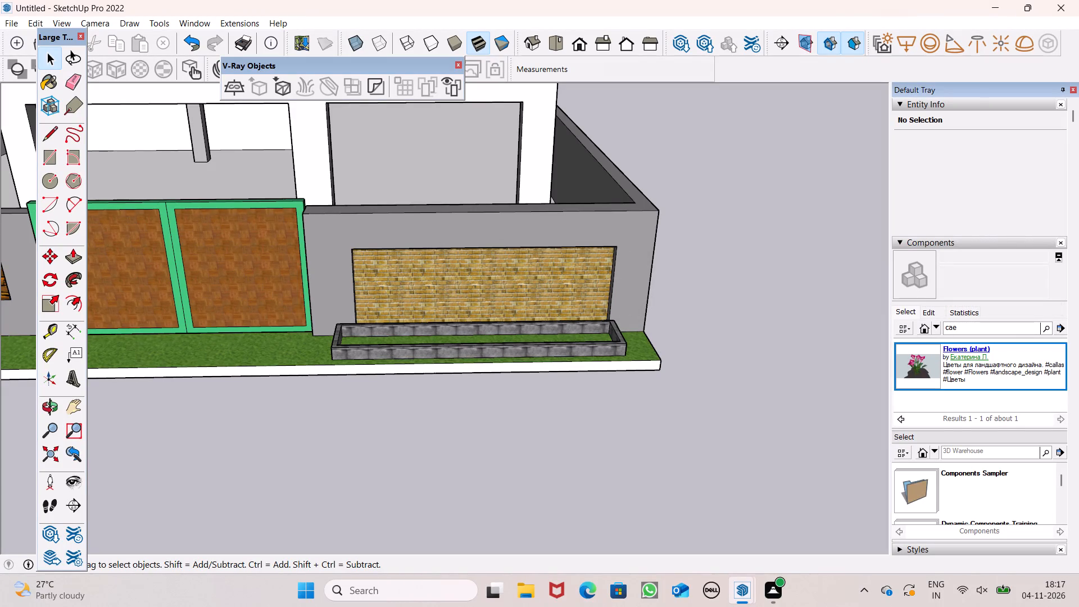
pyautogui.press('BackSpace')
pyautogui.press('r')
pyautogui.press('Return')
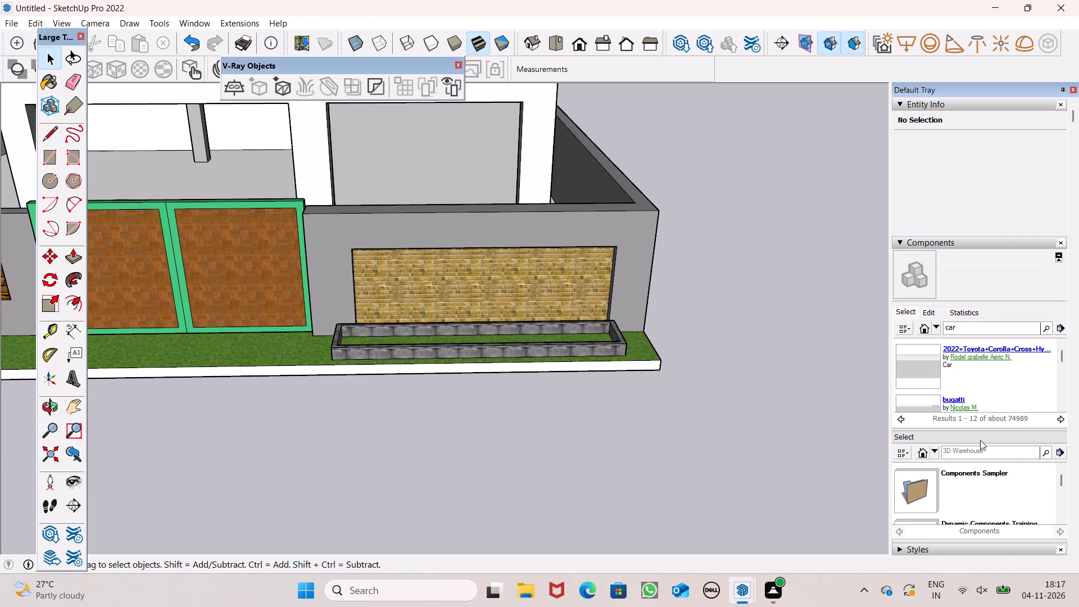
pyautogui.scroll(-3, 921, 389)
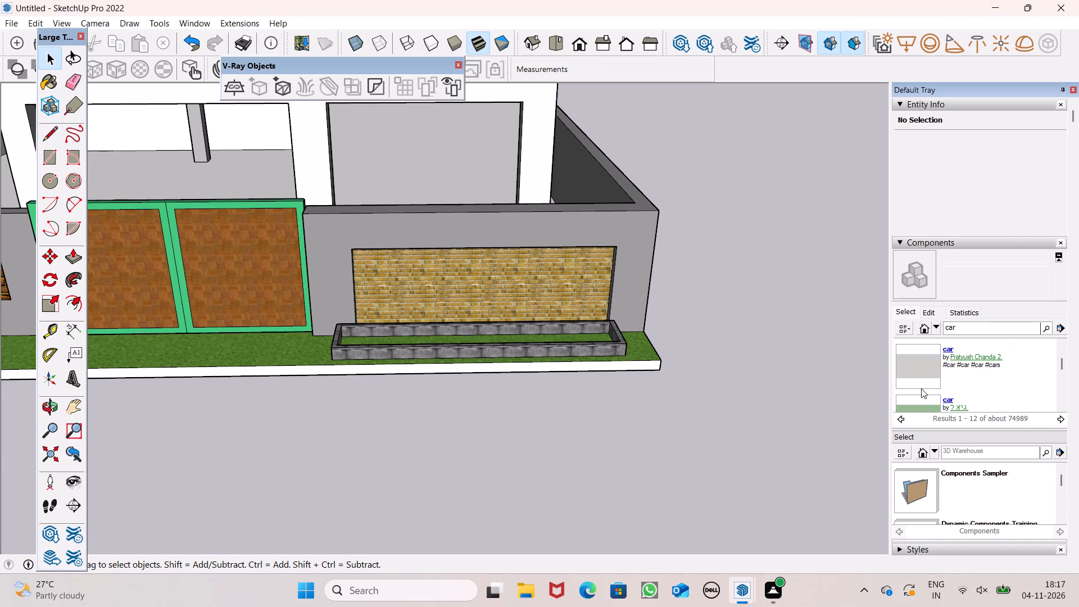
pyautogui.scroll(-1, 921, 388)
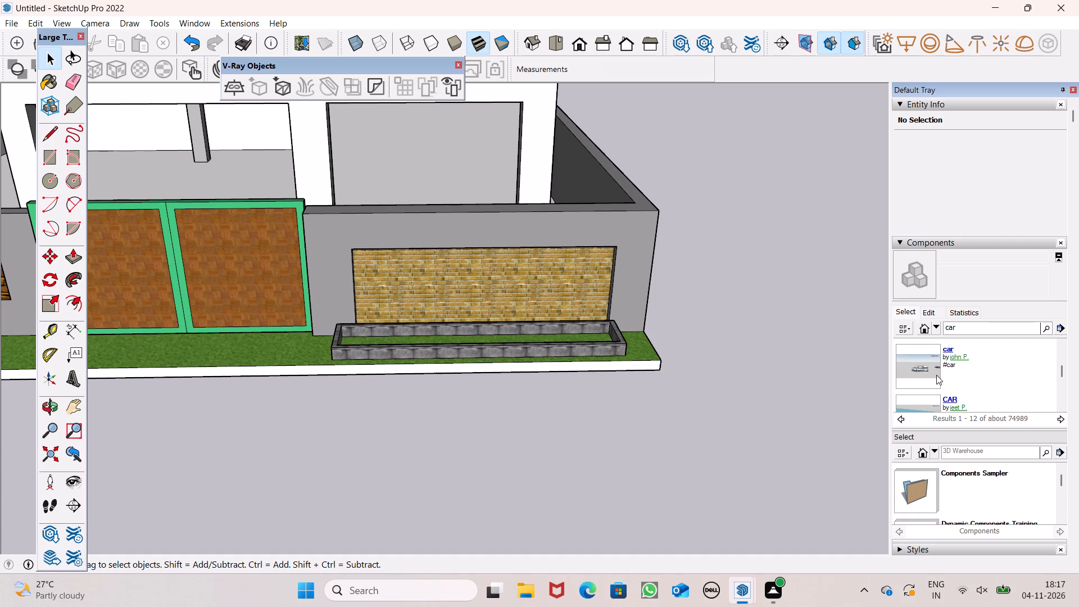
pyautogui.scroll(-3, 936, 375)
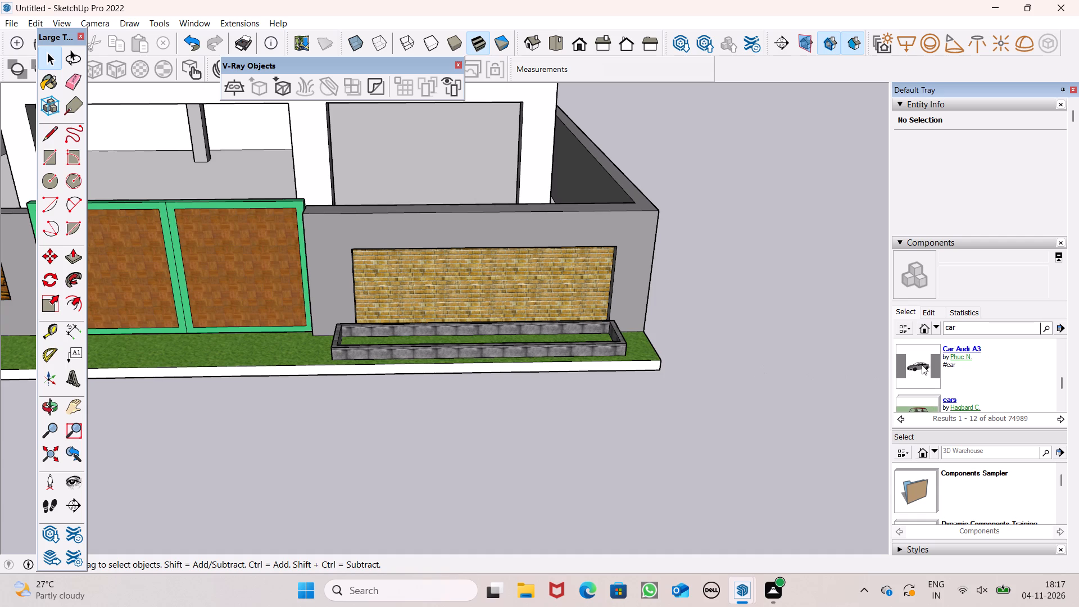
pyautogui.scroll(-2, 922, 365)
pyautogui.scroll(1, 922, 365)
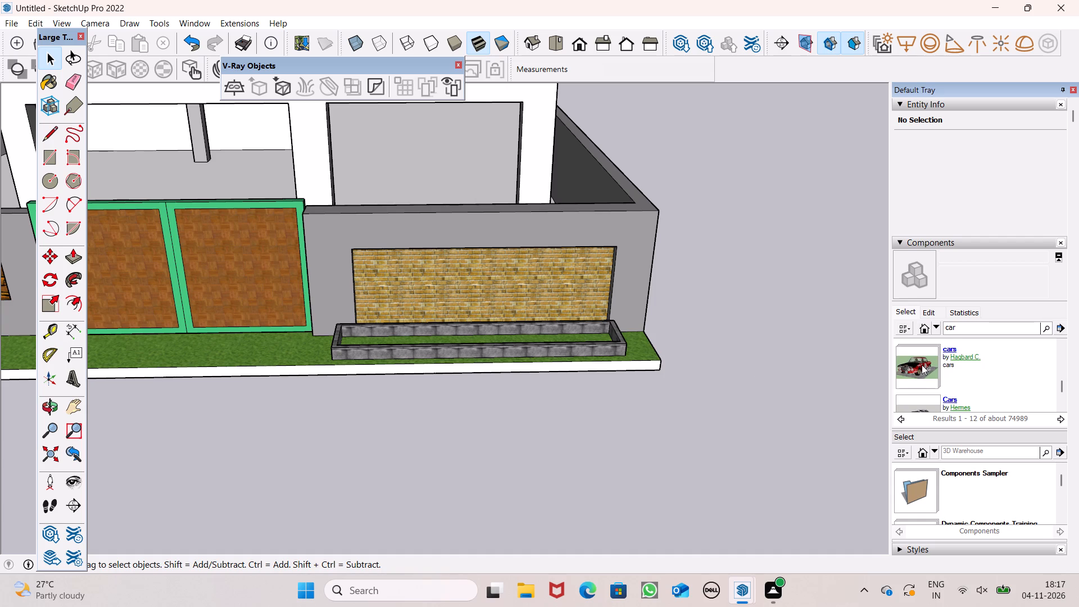
pyautogui.scroll(1, 922, 365)
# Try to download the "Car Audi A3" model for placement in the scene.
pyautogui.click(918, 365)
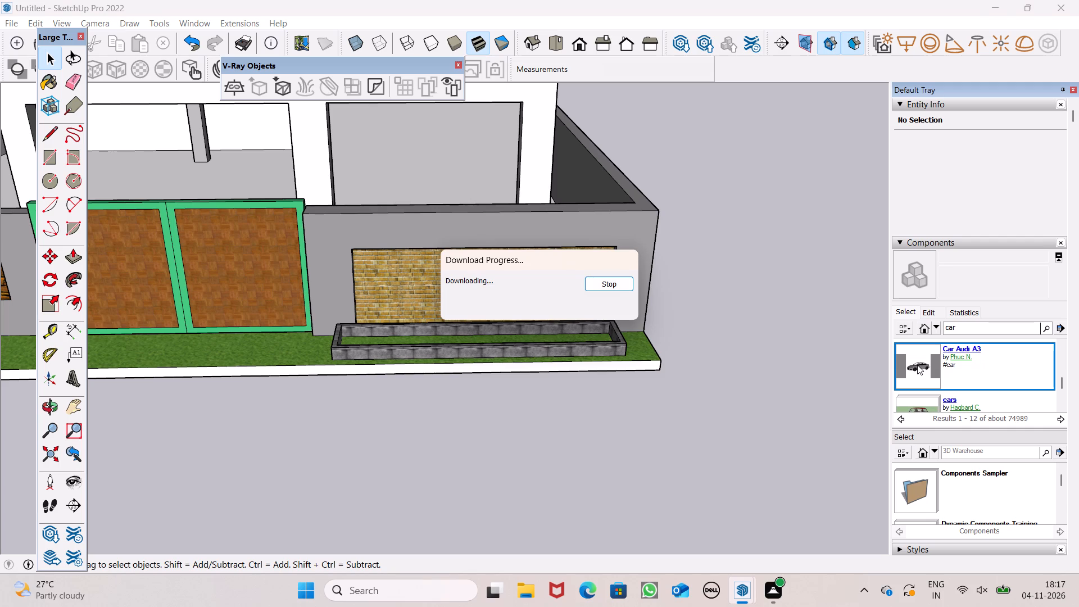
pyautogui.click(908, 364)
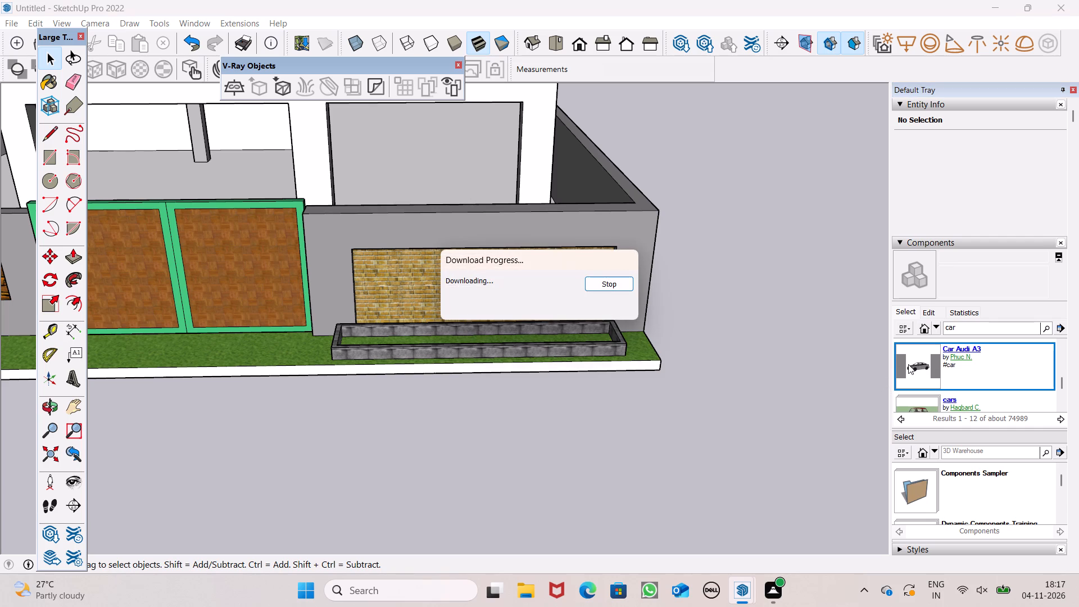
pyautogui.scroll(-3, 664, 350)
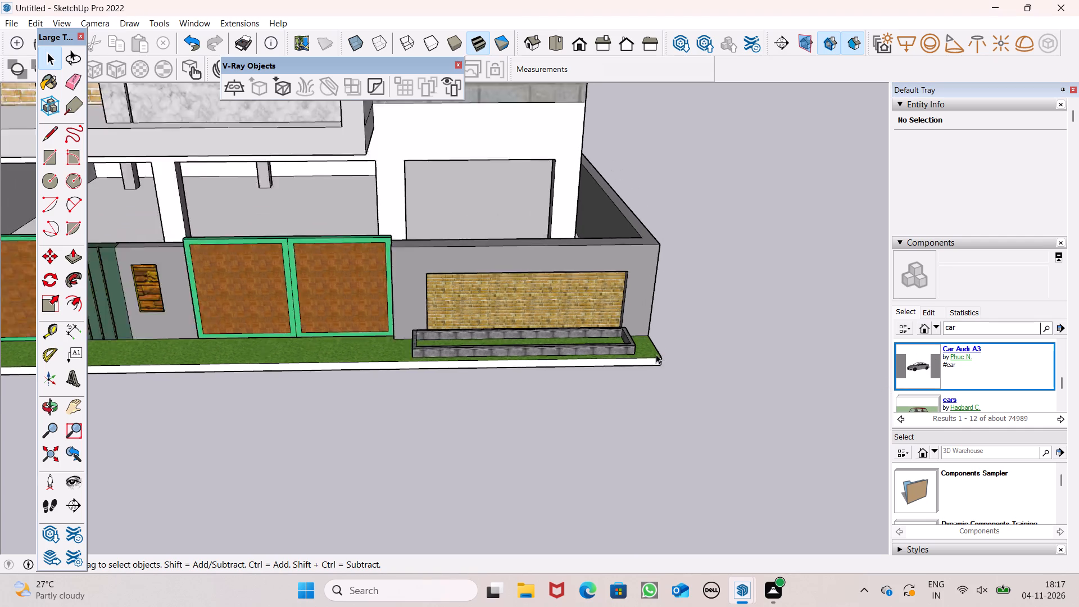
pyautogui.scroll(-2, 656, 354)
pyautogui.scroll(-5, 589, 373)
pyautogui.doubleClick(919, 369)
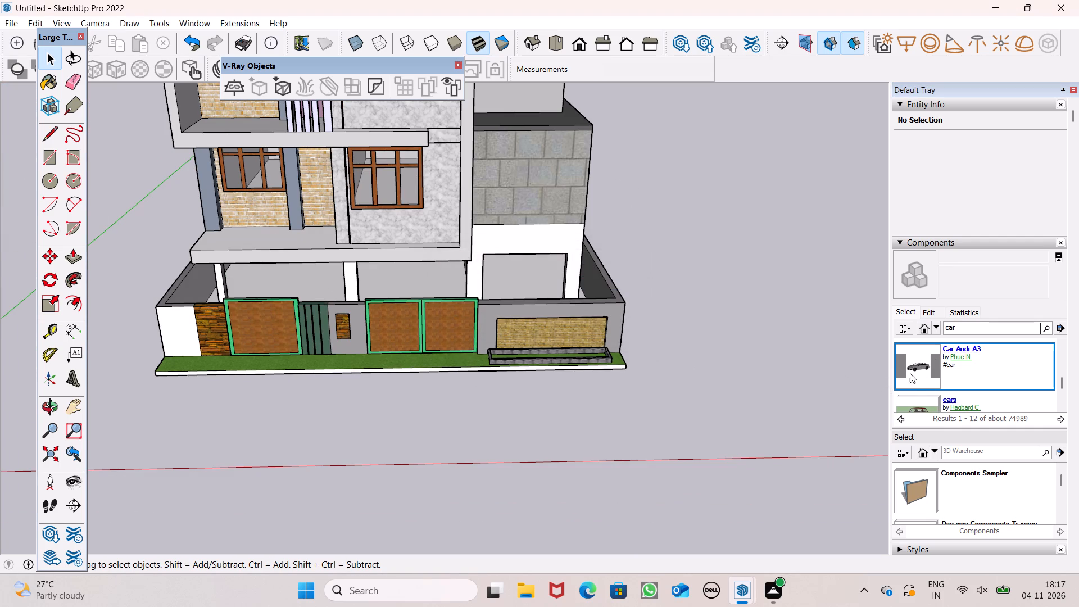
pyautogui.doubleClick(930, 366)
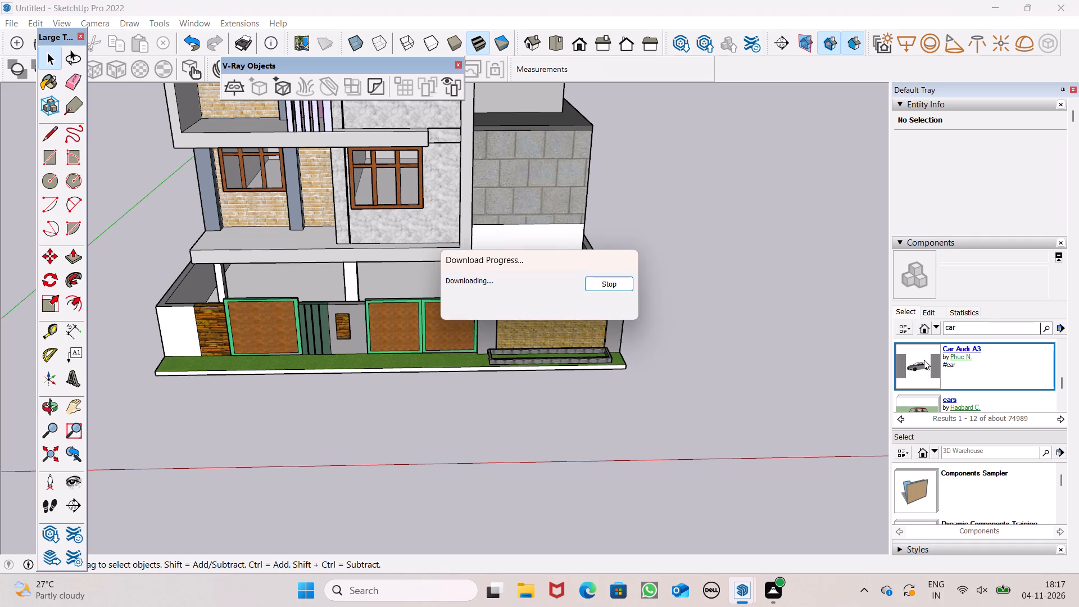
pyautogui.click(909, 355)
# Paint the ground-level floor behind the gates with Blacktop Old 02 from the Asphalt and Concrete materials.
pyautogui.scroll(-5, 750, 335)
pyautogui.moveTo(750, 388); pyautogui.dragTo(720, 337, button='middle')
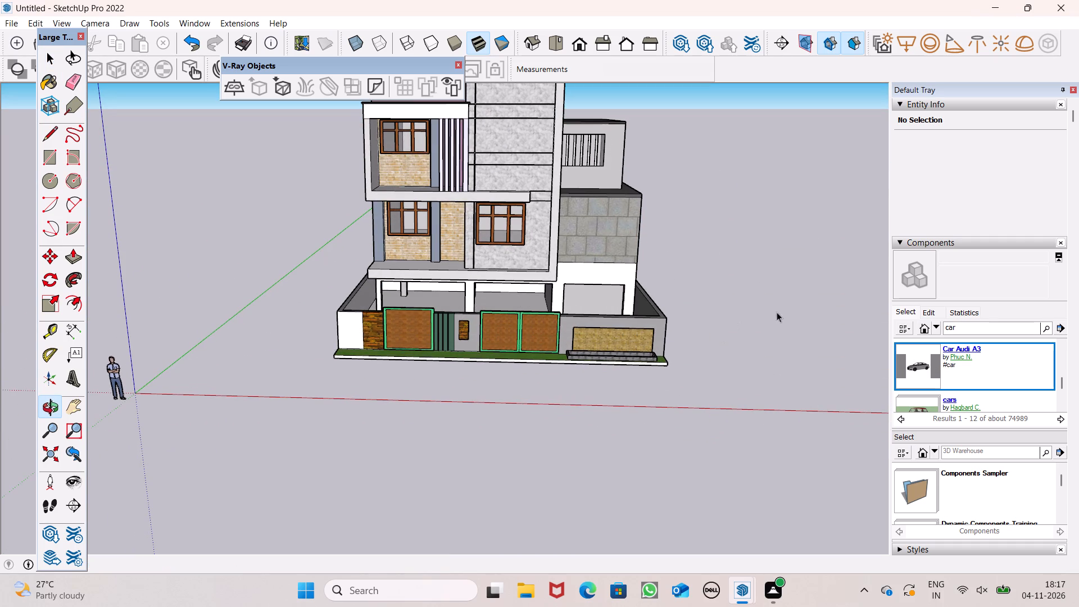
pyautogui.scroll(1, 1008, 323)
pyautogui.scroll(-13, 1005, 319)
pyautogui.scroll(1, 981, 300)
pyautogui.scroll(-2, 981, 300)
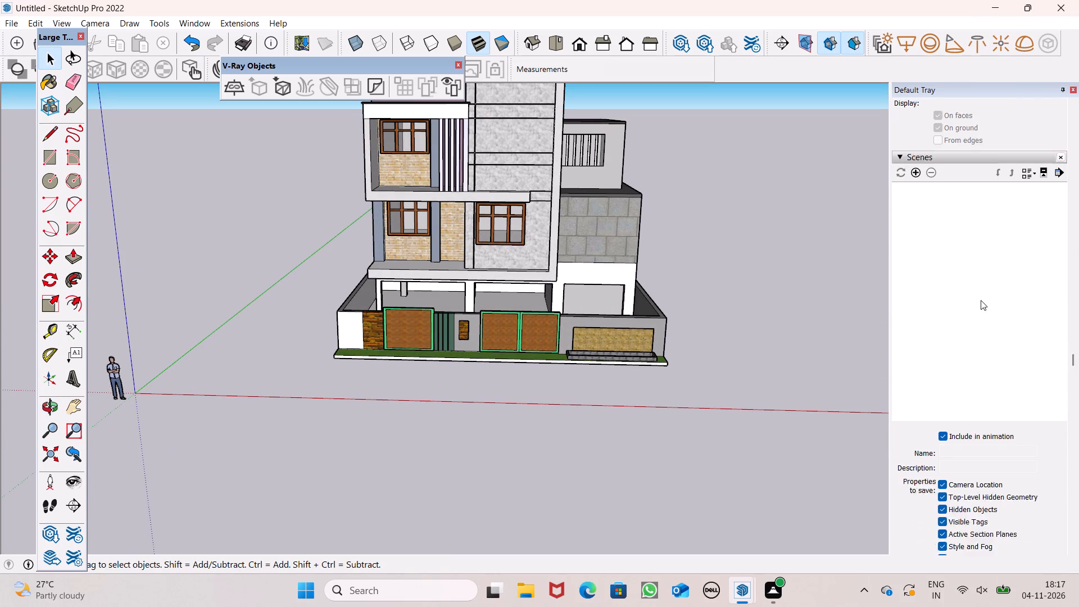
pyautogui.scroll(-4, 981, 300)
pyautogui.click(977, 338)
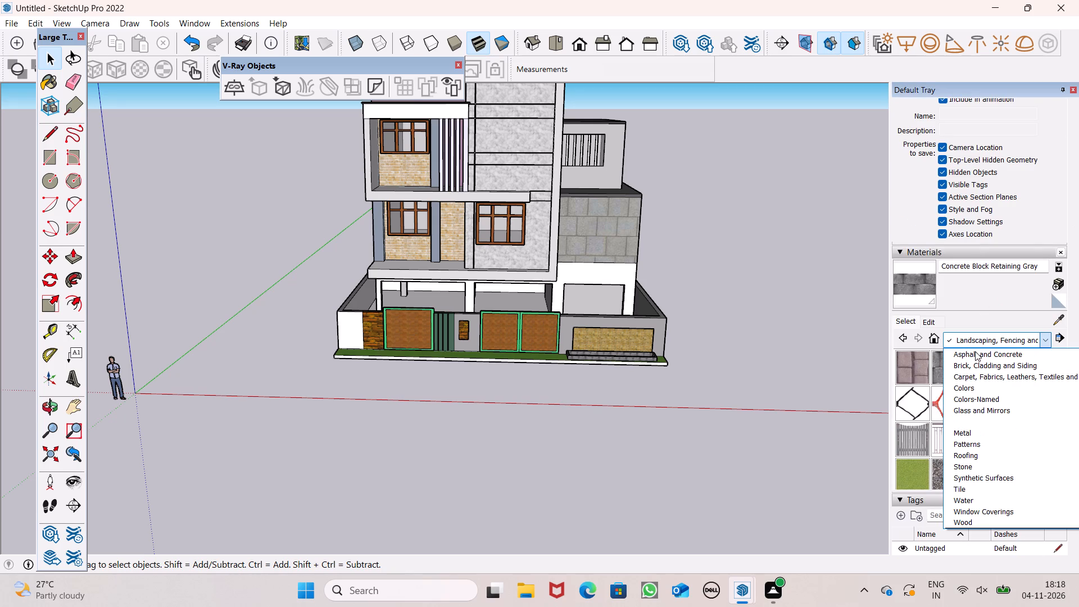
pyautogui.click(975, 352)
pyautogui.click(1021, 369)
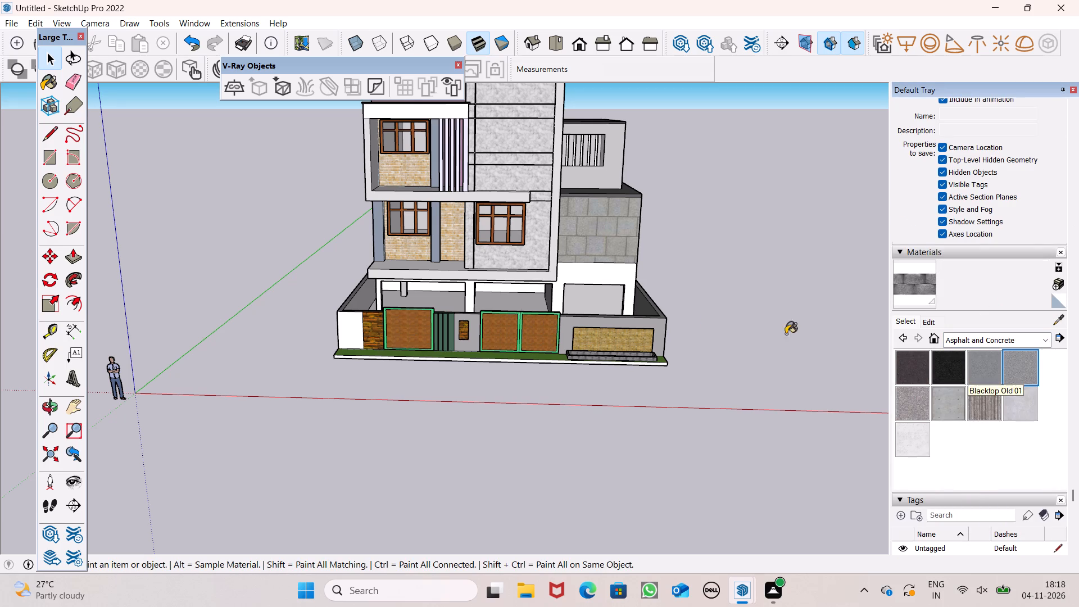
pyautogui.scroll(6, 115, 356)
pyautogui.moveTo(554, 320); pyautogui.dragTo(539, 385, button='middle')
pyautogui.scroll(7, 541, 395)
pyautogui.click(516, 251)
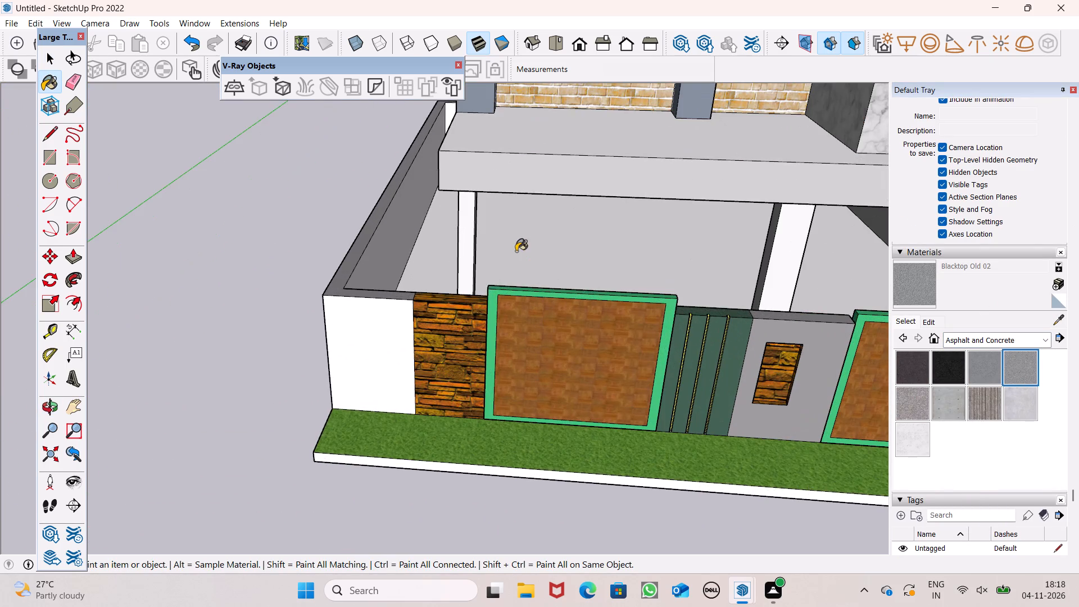
# Paint the ground-level floor inside the compound wall with Polished Concrete New from the Asphalt and Concrete materials.
pyautogui.scroll(-6, 503, 248)
pyautogui.moveTo(503, 251); pyautogui.dragTo(520, 123, button='middle')
pyautogui.scroll(1, 569, 157)
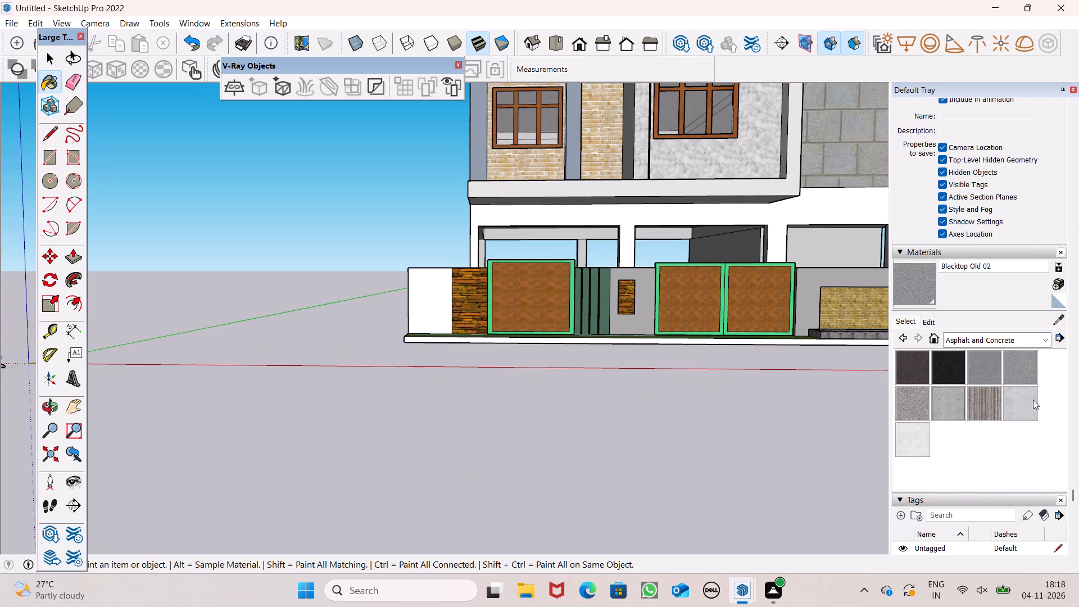
pyautogui.click(1037, 404)
pyautogui.scroll(7, 440, 291)
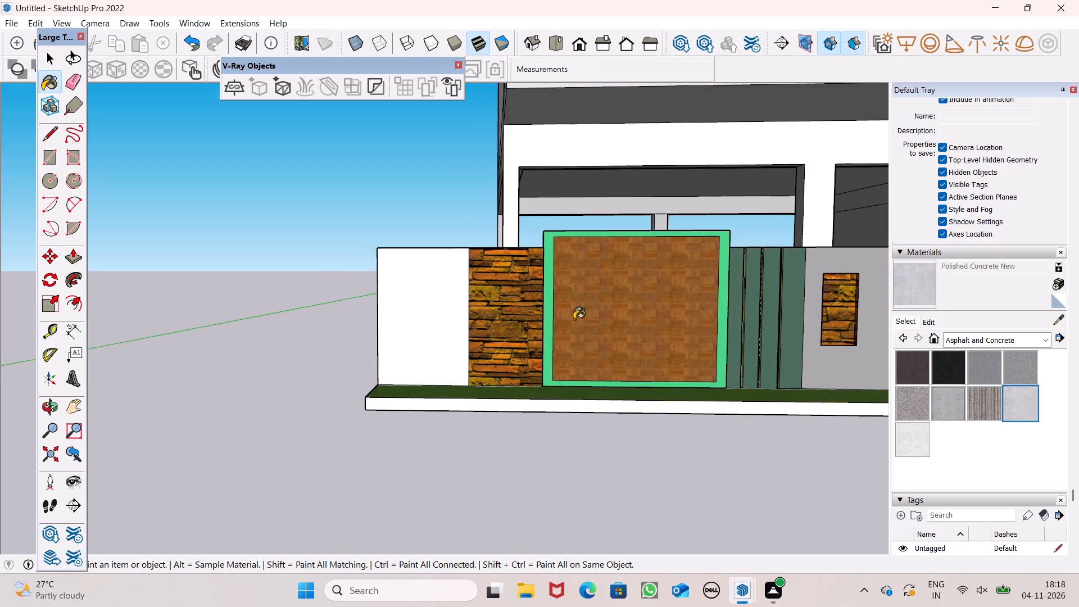
pyautogui.moveTo(605, 372); pyautogui.dragTo(700, 468, button='middle')
pyautogui.scroll(3, 698, 474)
pyautogui.click(501, 198)
# Erase the horizontal floor-level edge lines across the house's plain white rear wall.
pyautogui.scroll(-4, 500, 203)
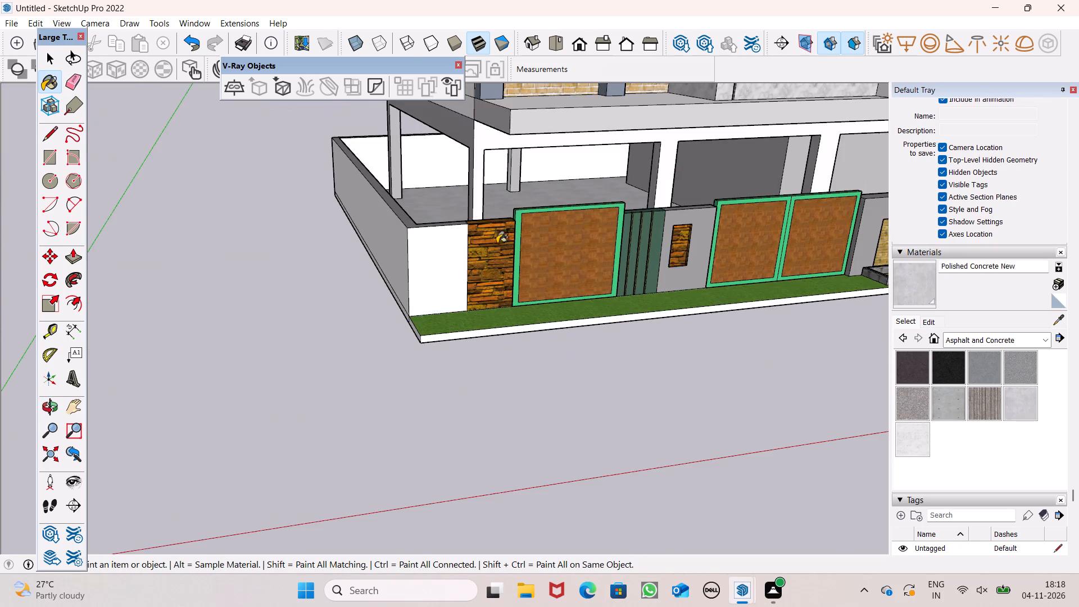
pyautogui.moveTo(496, 250); pyautogui.dragTo(510, 137, button='middle')
pyautogui.scroll(1, 510, 137)
pyautogui.scroll(-4, 495, 131)
pyautogui.moveTo(498, 248); pyautogui.dragTo(790, 218, button='middle')
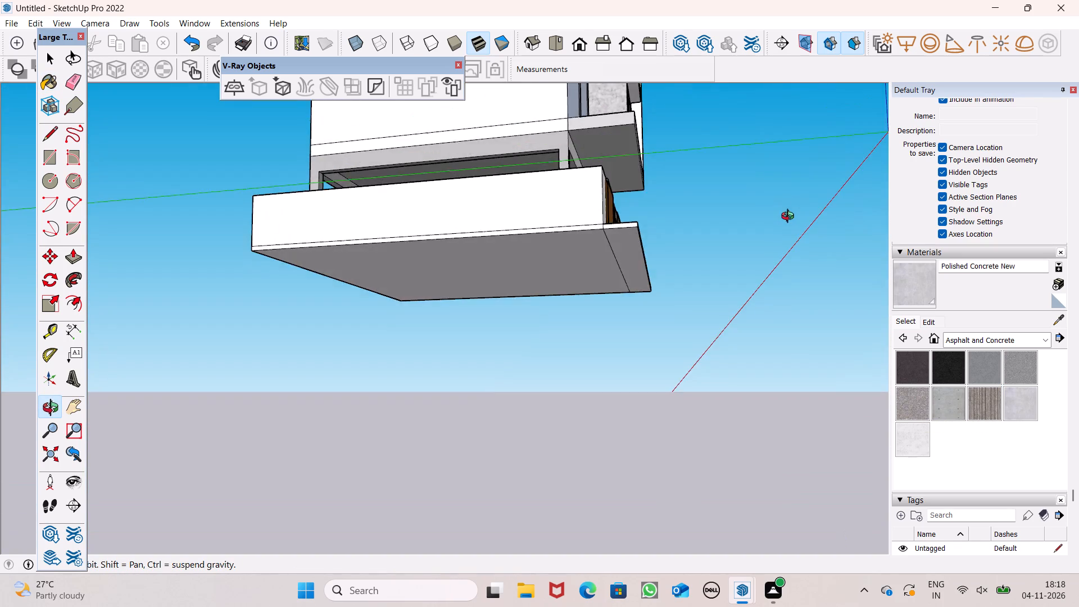
pyautogui.moveTo(790, 218); pyautogui.dragTo(451, 317, button='middle')
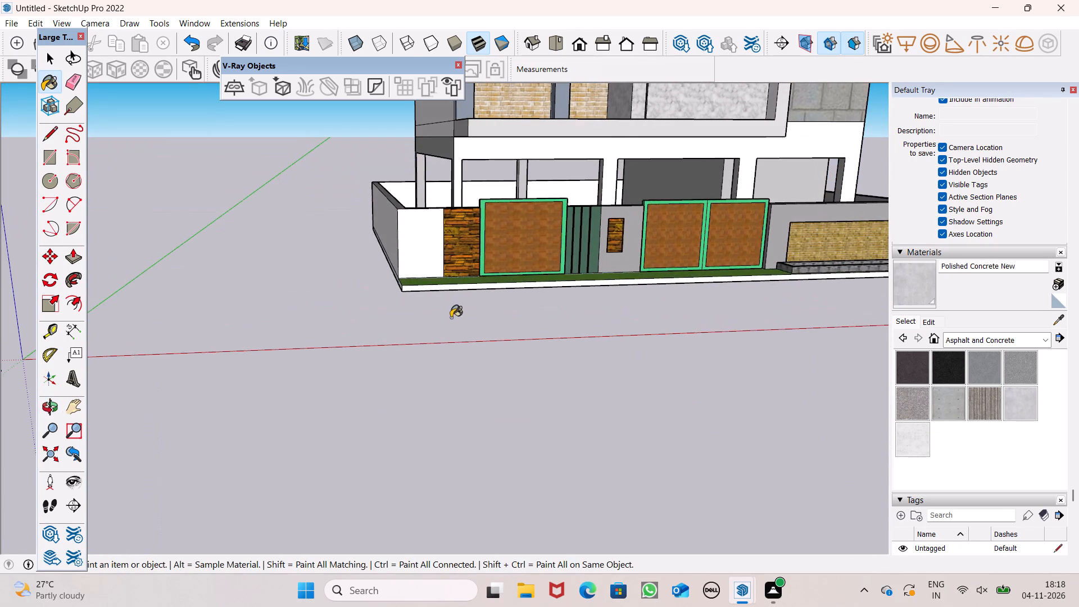
pyautogui.scroll(-7, 588, 353)
pyautogui.moveTo(539, 354); pyautogui.dragTo(991, 413, button='middle')
pyautogui.scroll(1, 976, 405)
pyautogui.scroll(-5, 559, 357)
pyautogui.scroll(8, 412, 158)
pyautogui.moveTo(382, 193); pyautogui.dragTo(660, 179, button='middle')
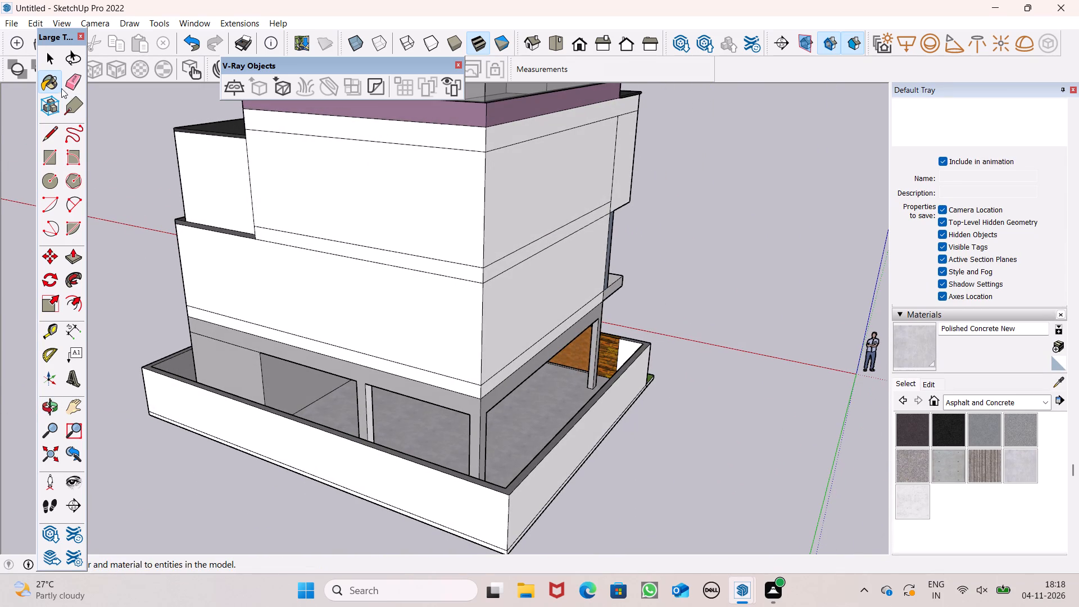
pyautogui.click(65, 84)
pyautogui.moveTo(356, 138); pyautogui.dragTo(367, 218)
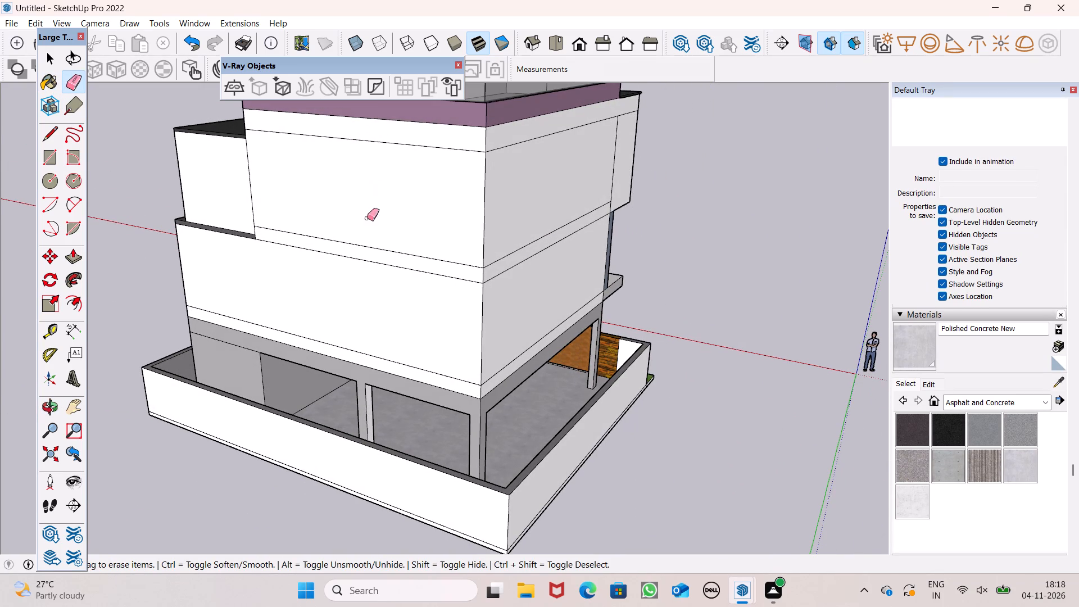
pyautogui.moveTo(367, 218); pyautogui.dragTo(372, 291)
pyautogui.moveTo(368, 346); pyautogui.dragTo(368, 355)
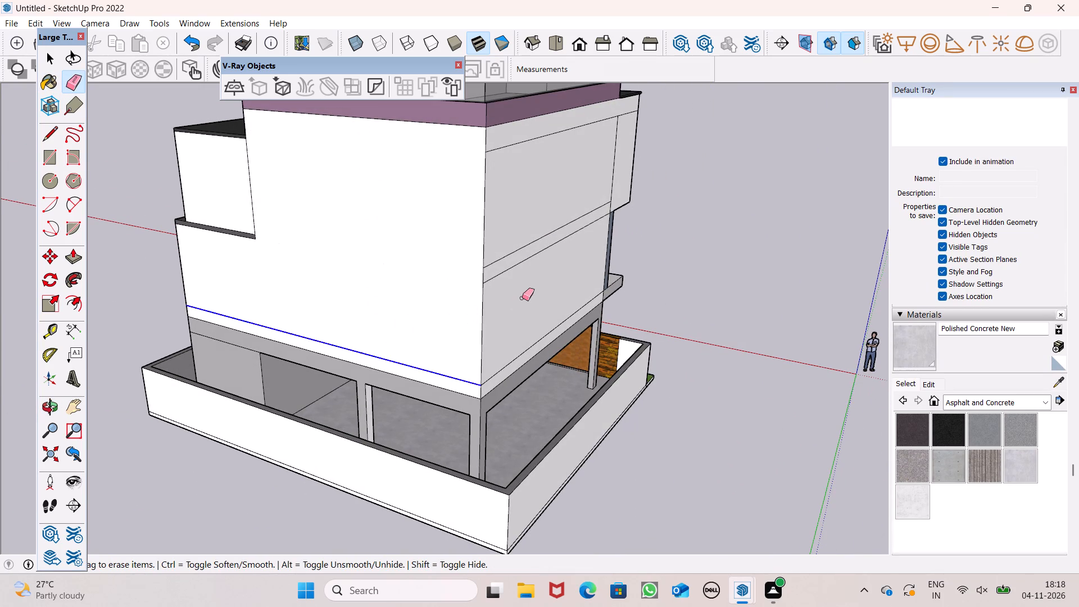
# Erase the horizontal floor-level edge lines across the plain side wall below the purple parapet on the balcony side.
pyautogui.moveTo(522, 232); pyautogui.dragTo(520, 284)
pyautogui.moveTo(519, 289); pyautogui.dragTo(332, 284, button='middle')
pyautogui.scroll(1, 344, 300)
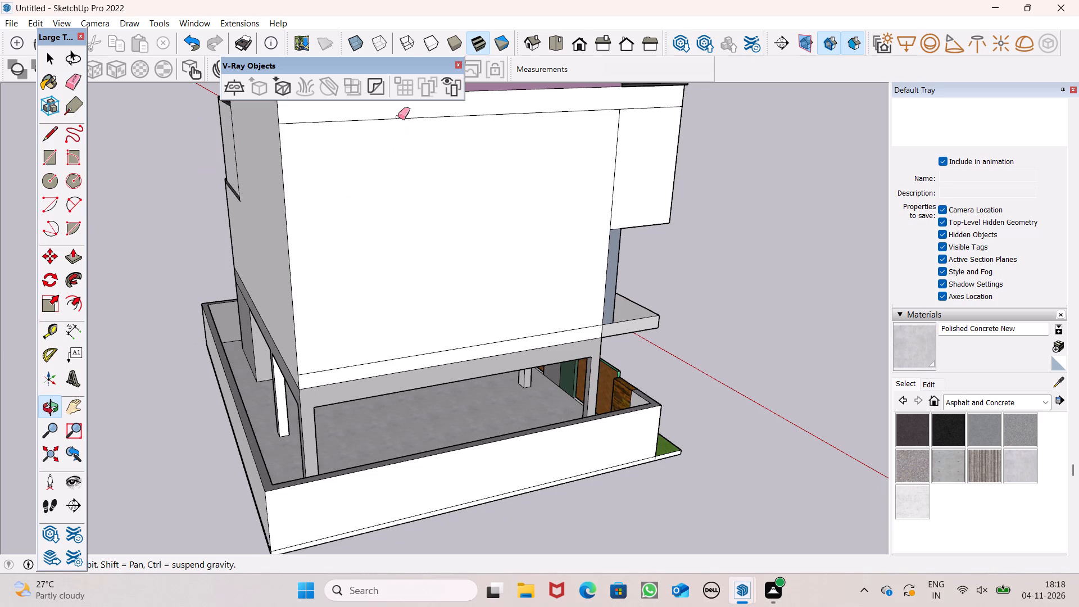
pyautogui.moveTo(399, 112); pyautogui.dragTo(402, 129)
pyautogui.scroll(-5, 401, 249)
pyautogui.scroll(1, 459, 229)
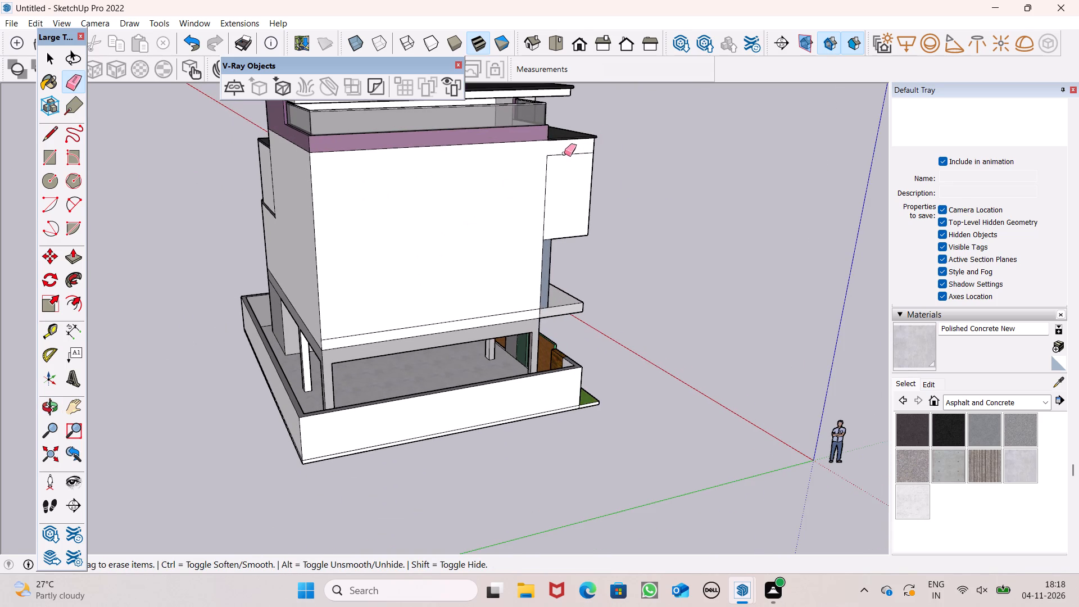
# Erase the seam lines between the projecting upper balcony and the side wall, and the line above the ground-floor beam.
pyautogui.moveTo(561, 218); pyautogui.dragTo(324, 233, button='middle')
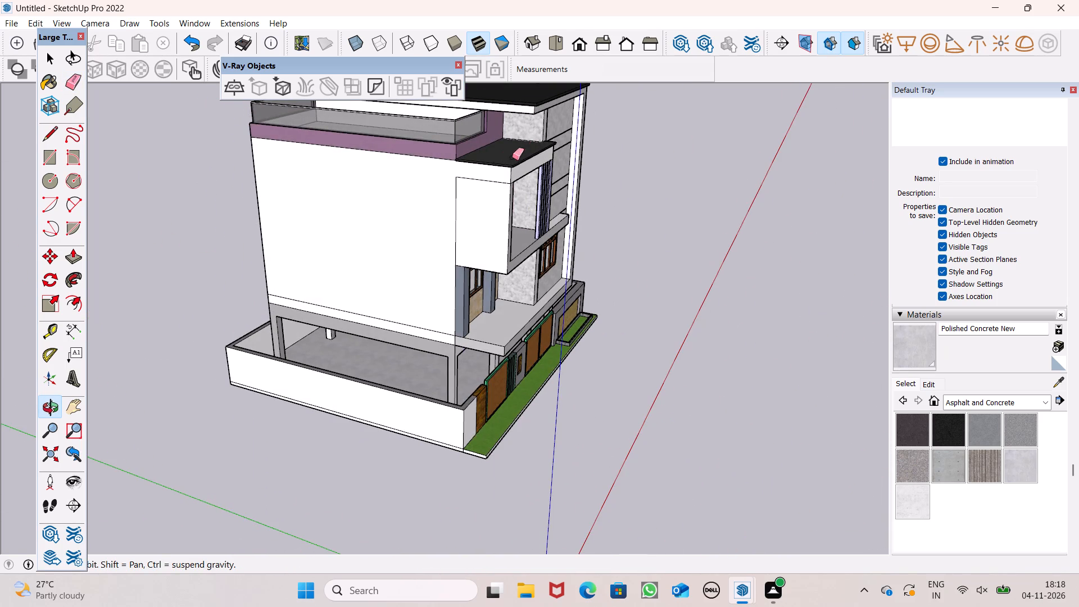
pyautogui.moveTo(513, 208); pyautogui.dragTo(102, 345, button='middle')
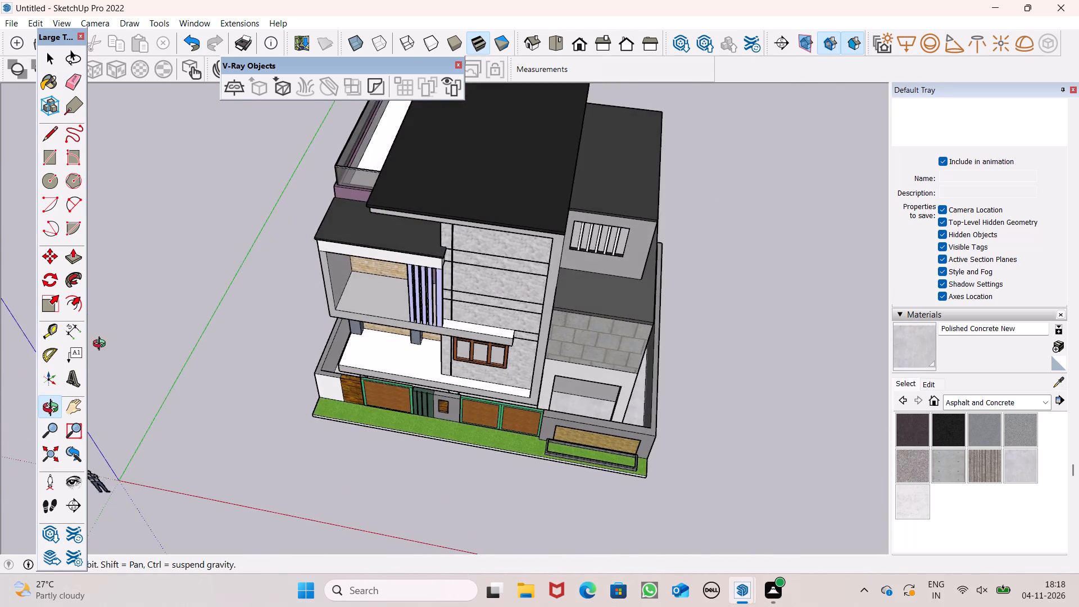
pyautogui.moveTo(102, 345); pyautogui.dragTo(105, 344, button='middle')
pyautogui.scroll(10, 121, 334)
pyautogui.scroll(-5, 400, 274)
pyautogui.moveTo(402, 275); pyautogui.dragTo(751, 239, button='middle')
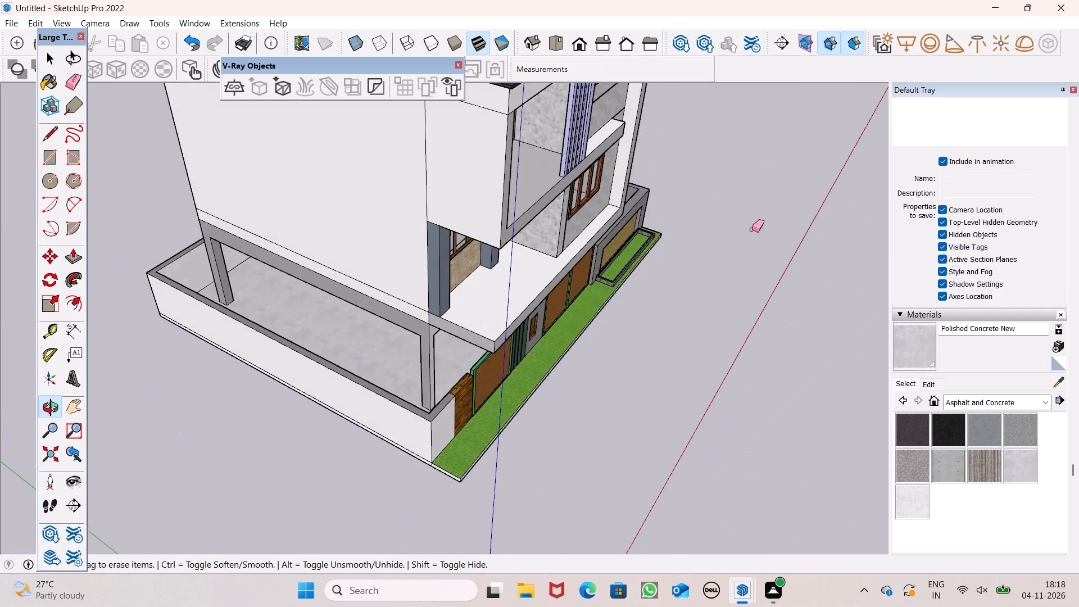
pyautogui.scroll(-6, 470, 207)
pyautogui.scroll(6, 462, 198)
pyautogui.moveTo(453, 134); pyautogui.dragTo(421, 163)
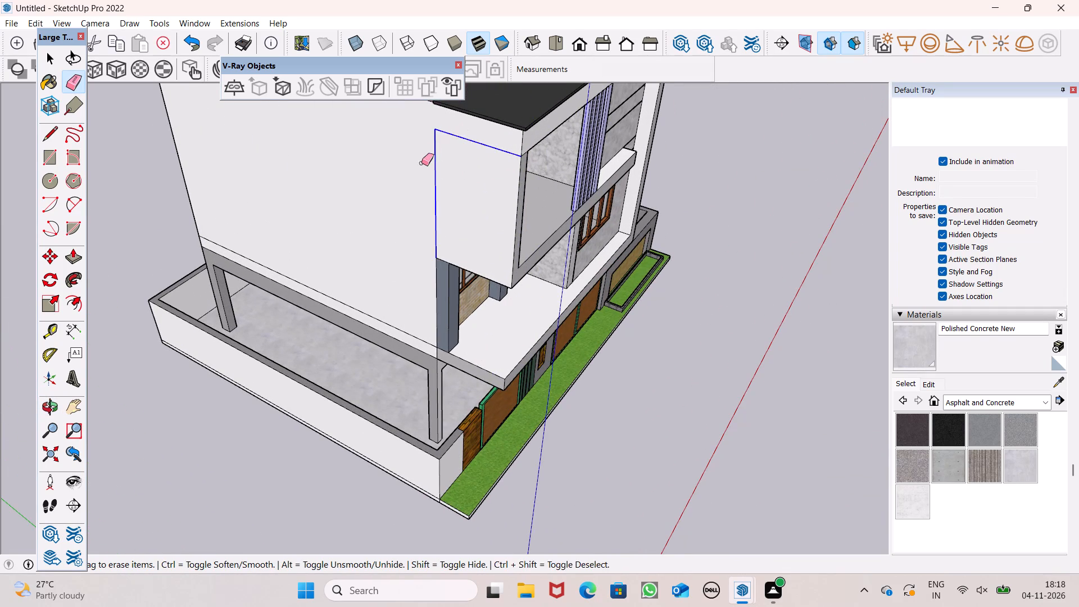
pyautogui.moveTo(421, 163); pyautogui.dragTo(426, 164)
pyautogui.scroll(-3, 419, 235)
pyautogui.scroll(6, 404, 312)
pyautogui.moveTo(405, 325); pyautogui.dragTo(405, 328)
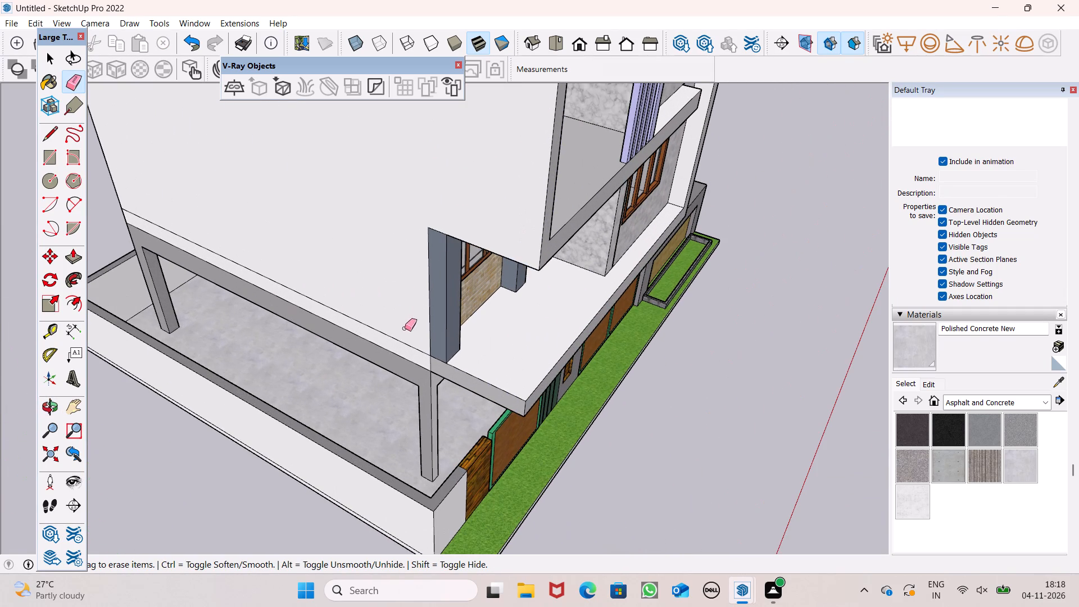
pyautogui.moveTo(405, 328); pyautogui.dragTo(402, 342)
pyautogui.scroll(-5, 357, 255)
# Erase the horizontal floor-level edge lines across the tall white side wall behind the stepped blocks.
pyautogui.moveTo(405, 312); pyautogui.dragTo(4, 172, button='middle')
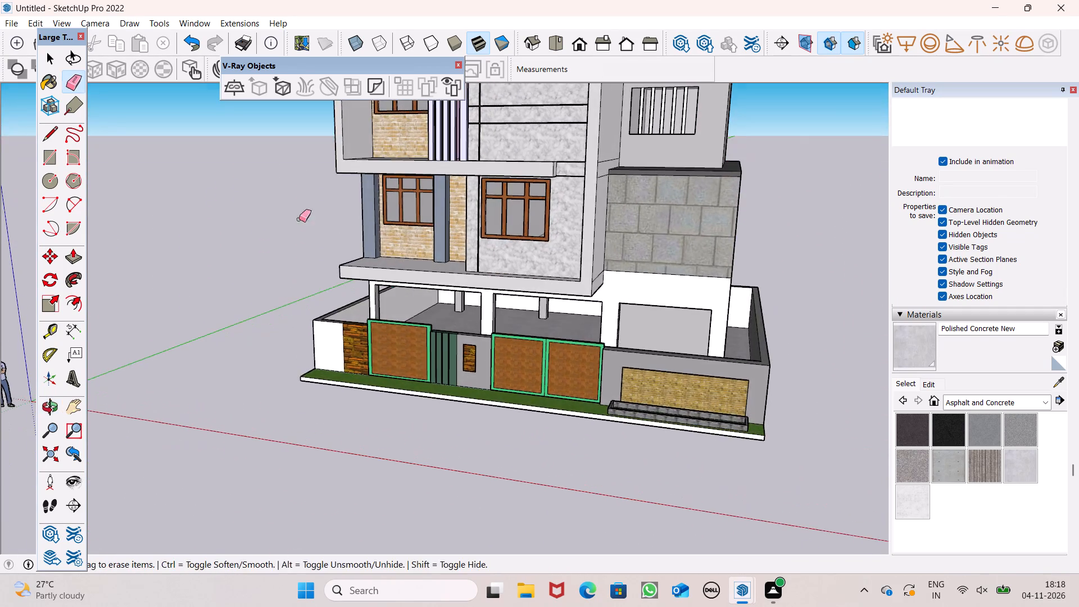
pyautogui.moveTo(712, 307); pyautogui.dragTo(416, 352, button='middle')
pyautogui.moveTo(452, 196); pyautogui.dragTo(454, 229)
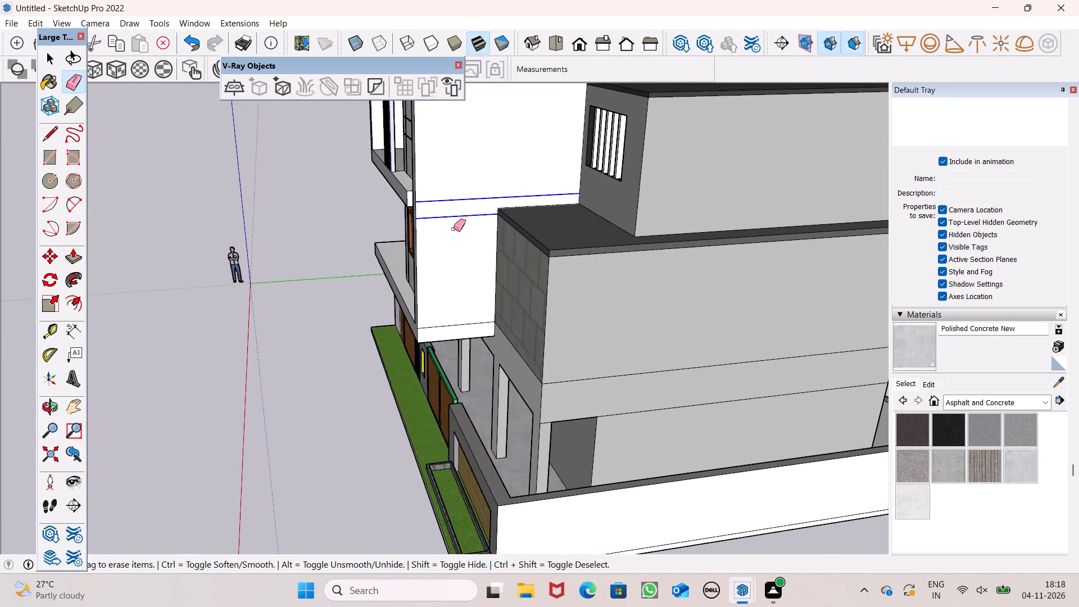
pyautogui.moveTo(454, 229); pyautogui.dragTo(454, 235)
pyautogui.moveTo(465, 318); pyautogui.dragTo(465, 334)
pyautogui.scroll(-2, 474, 338)
pyautogui.scroll(-5, 502, 376)
pyautogui.scroll(4, 507, 255)
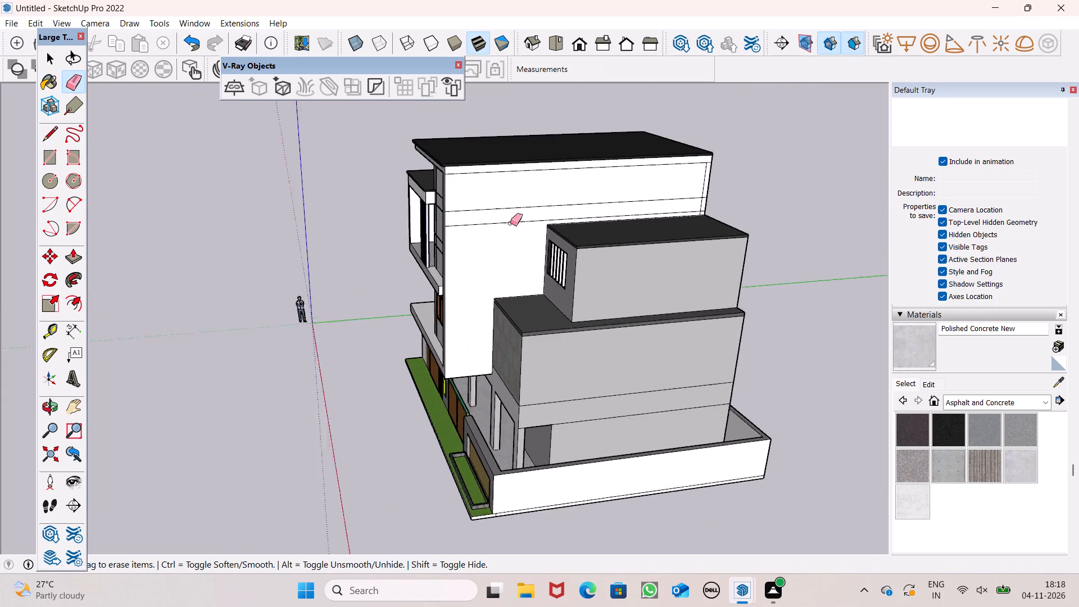
pyautogui.scroll(3, 510, 223)
pyautogui.moveTo(500, 193); pyautogui.dragTo(498, 241)
pyautogui.scroll(-6, 458, 194)
# Erase the line under the roof slab and the narrow strip's edges near the rear corner of the tall side wall.
pyautogui.scroll(6, 592, 171)
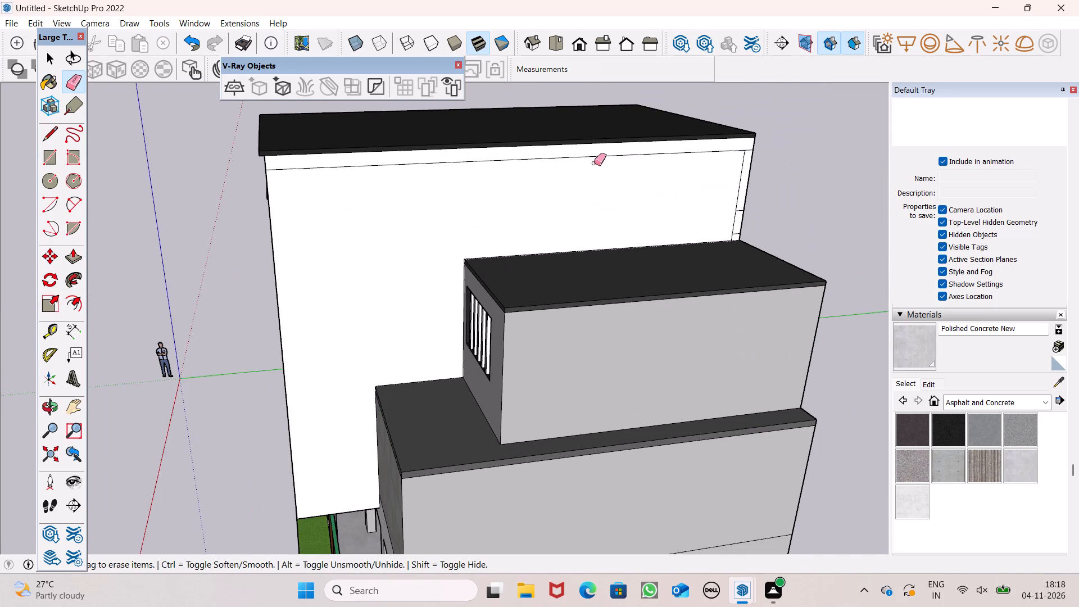
pyautogui.moveTo(588, 146); pyautogui.dragTo(588, 154)
pyautogui.moveTo(693, 145); pyautogui.dragTo(693, 150)
pyautogui.moveTo(693, 150); pyautogui.dragTo(693, 152)
pyautogui.scroll(13, 776, 167)
pyautogui.moveTo(776, 125); pyautogui.dragTo(762, 142)
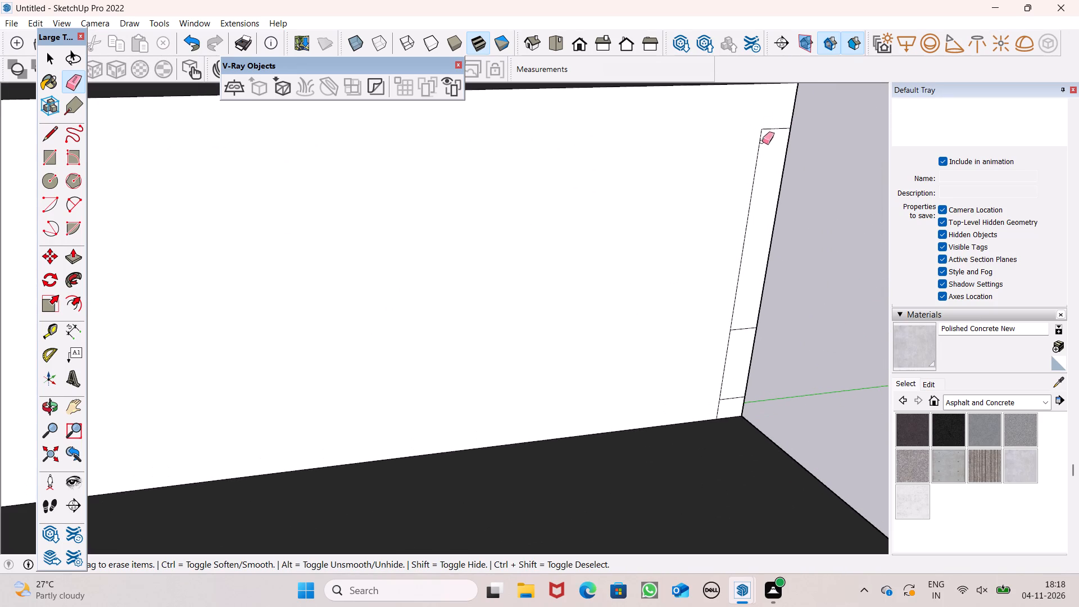
pyautogui.moveTo(762, 142); pyautogui.dragTo(710, 405)
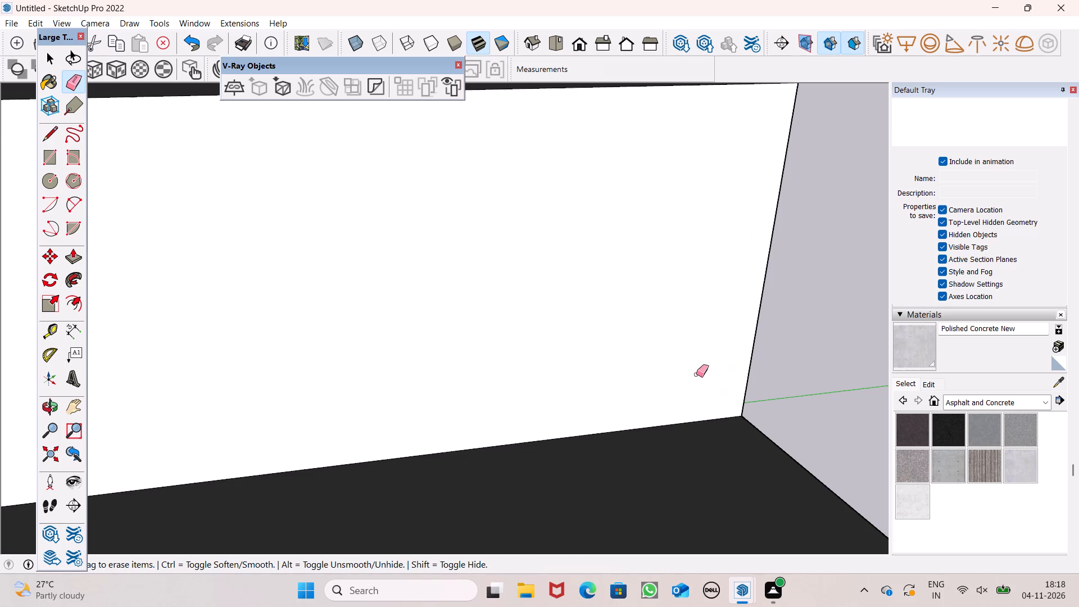
# Inspect the house from the rear, stepped side and front for leftover edge lines.
pyautogui.scroll(-7, 614, 244)
pyautogui.moveTo(731, 324); pyautogui.dragTo(264, 238, button='middle')
pyautogui.scroll(1, 264, 237)
pyautogui.scroll(-6, 498, 250)
pyautogui.scroll(1, 516, 233)
pyautogui.scroll(-4, 516, 234)
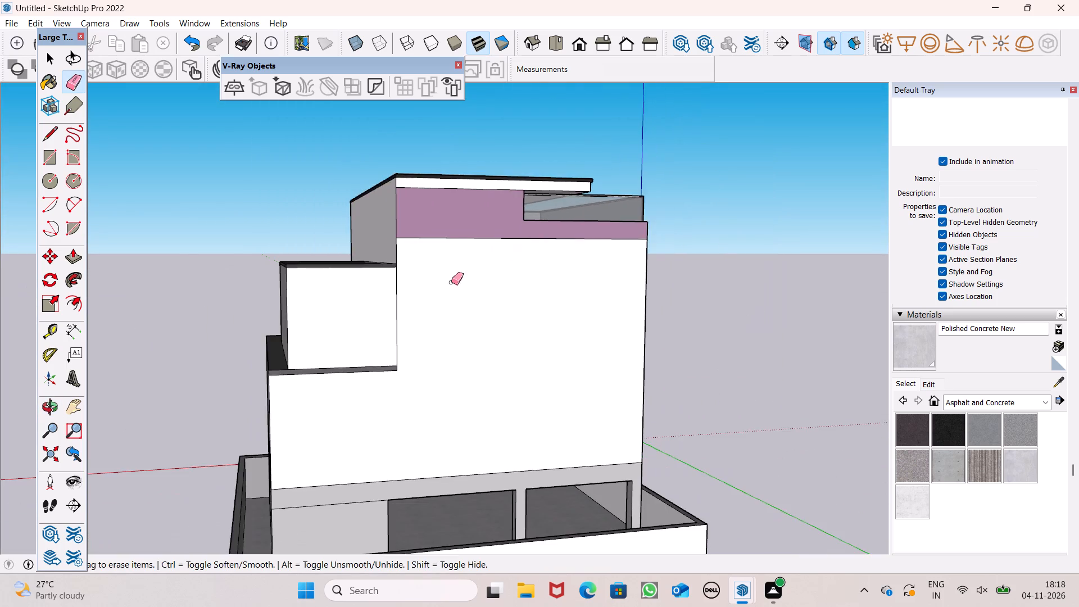
pyautogui.moveTo(452, 286); pyautogui.dragTo(786, 248, button='middle')
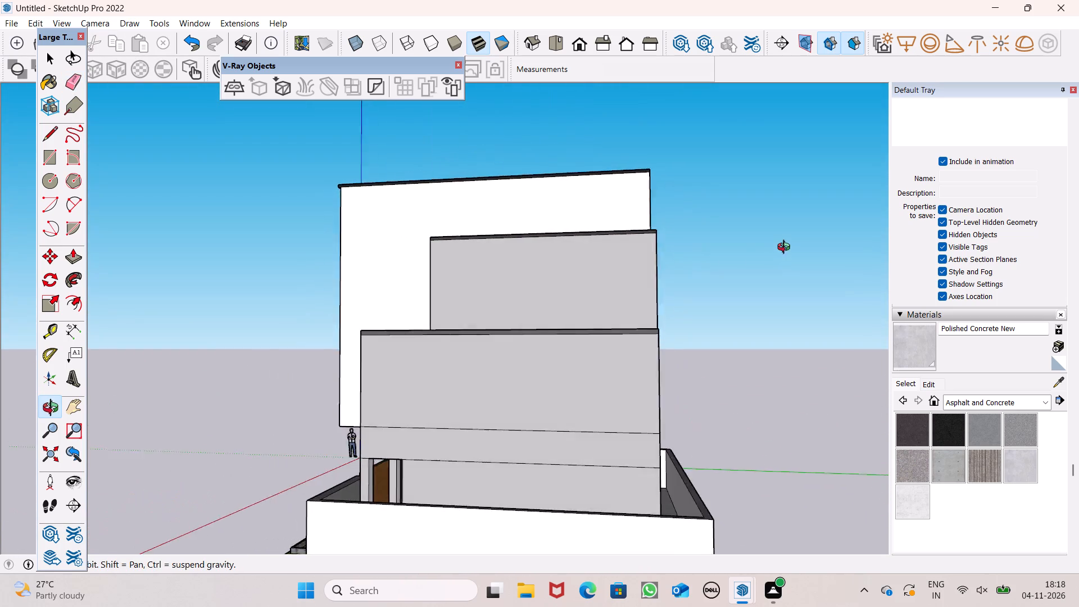
pyautogui.moveTo(786, 248); pyautogui.dragTo(1057, 302, button='middle')
pyautogui.scroll(-3, 632, 337)
pyautogui.moveTo(530, 363); pyautogui.dragTo(705, 309, button='middle')
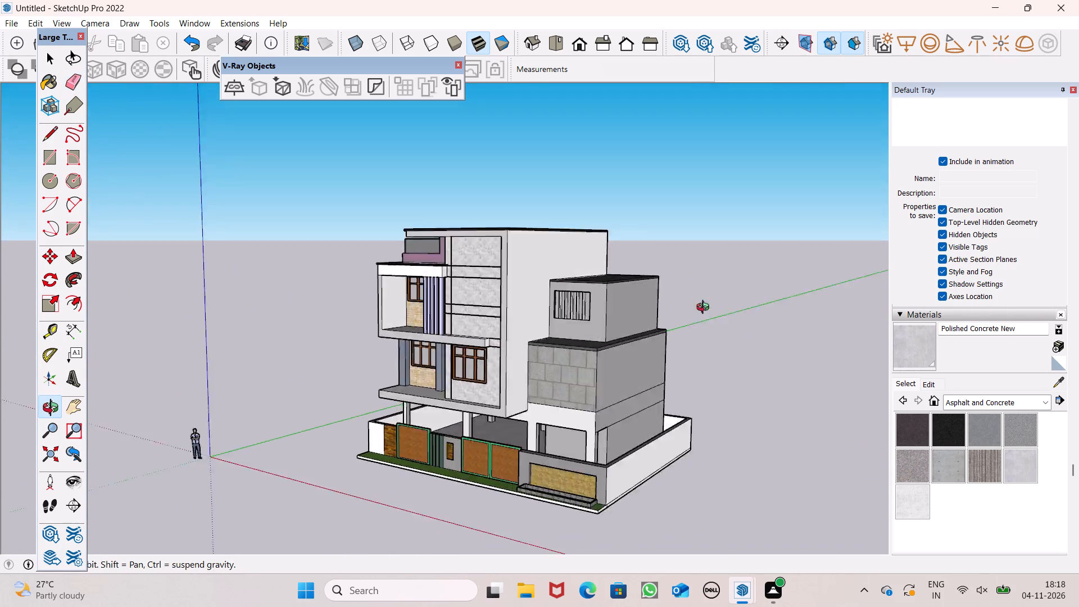
pyautogui.moveTo(705, 309); pyautogui.dragTo(779, 269, button='middle')
pyautogui.scroll(9, 779, 269)
pyautogui.moveTo(482, 339); pyautogui.dragTo(538, 377, button='middle')
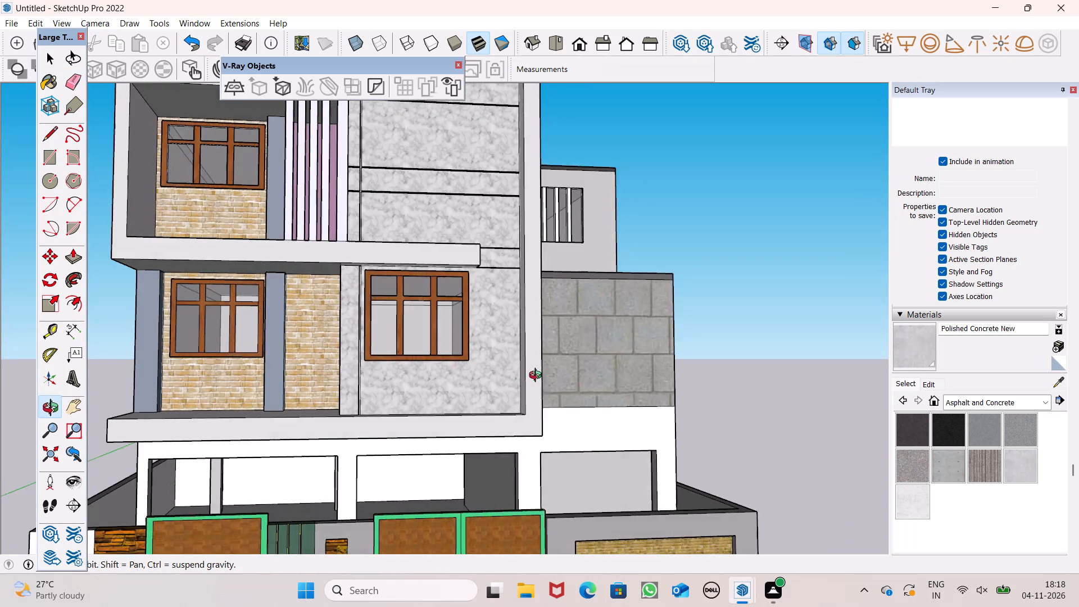
pyautogui.moveTo(538, 377); pyautogui.dragTo(539, 442, button='middle')
pyautogui.scroll(-5, 509, 287)
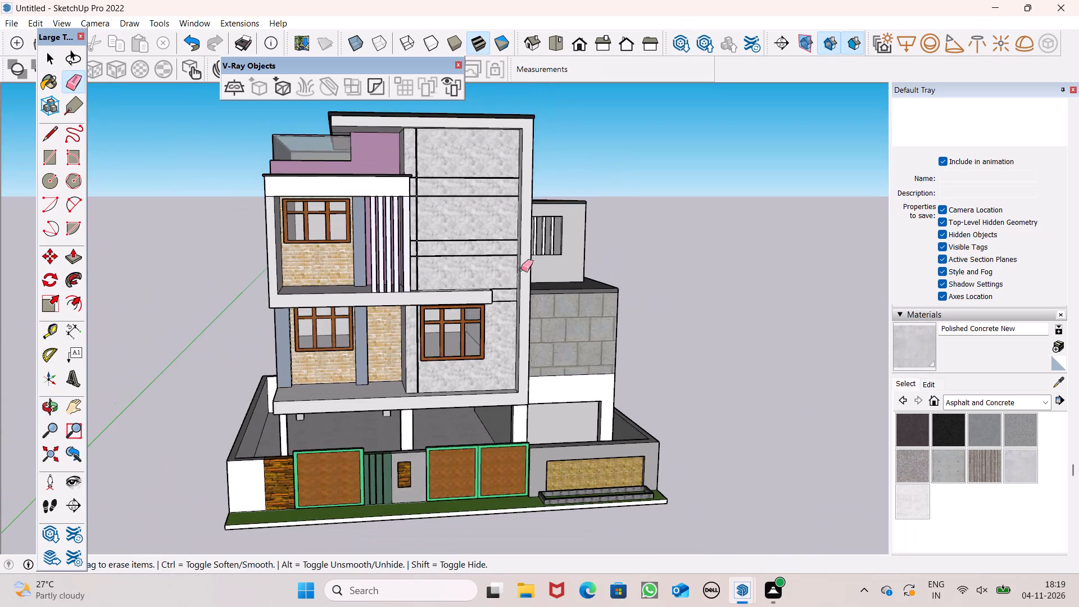
pyautogui.scroll(-2, 530, 246)
pyautogui.moveTo(533, 280); pyautogui.dragTo(482, 315, button='middle')
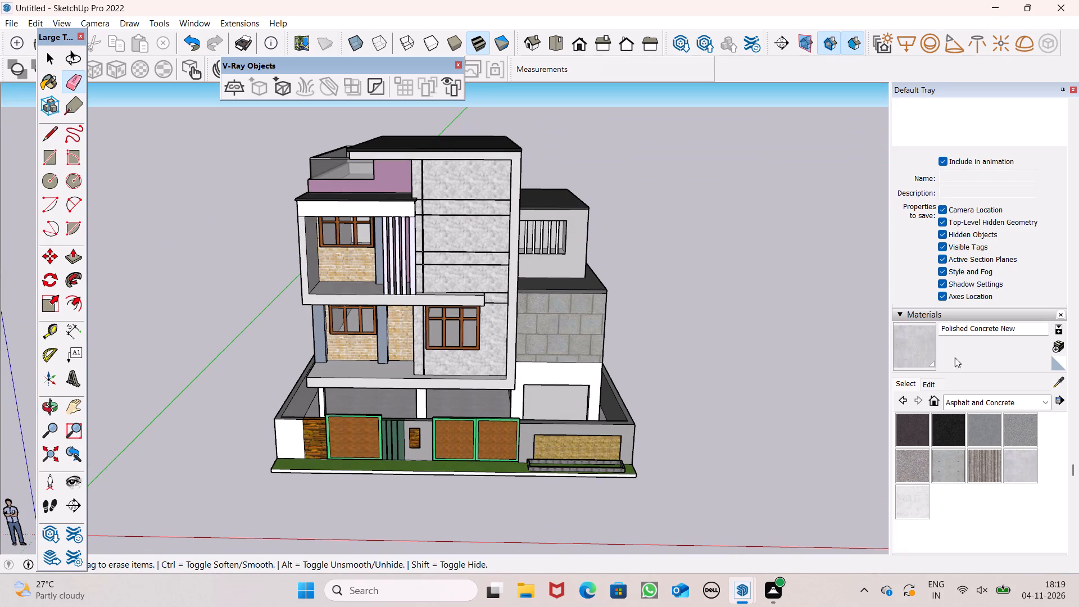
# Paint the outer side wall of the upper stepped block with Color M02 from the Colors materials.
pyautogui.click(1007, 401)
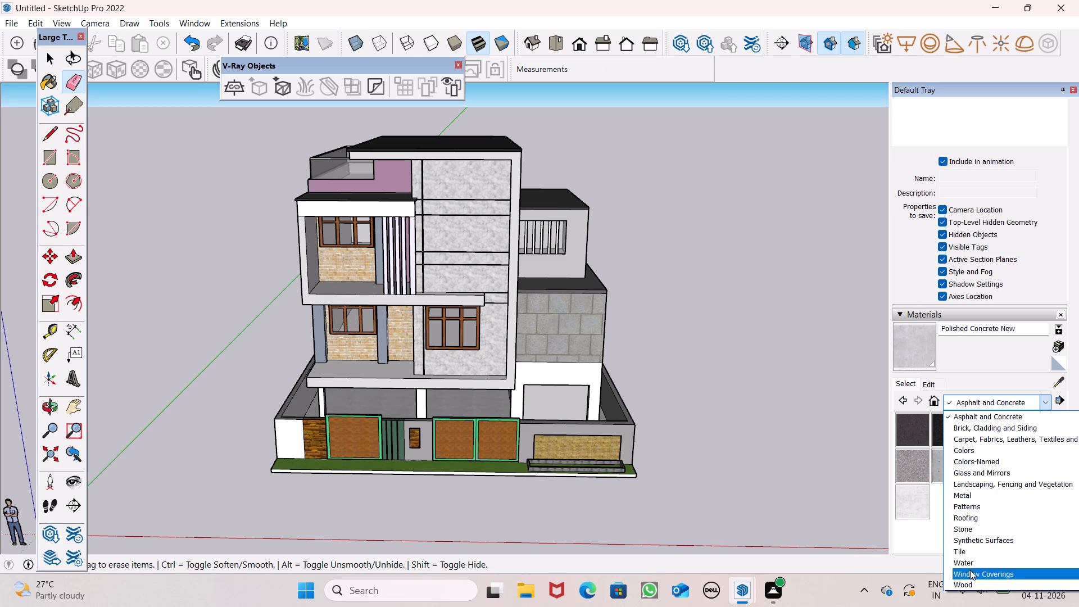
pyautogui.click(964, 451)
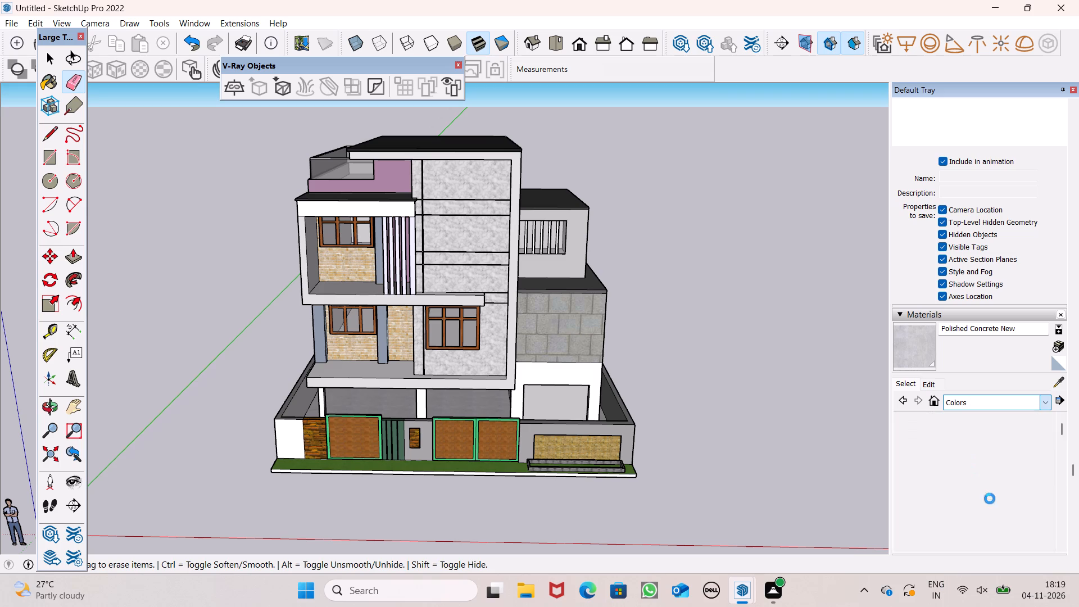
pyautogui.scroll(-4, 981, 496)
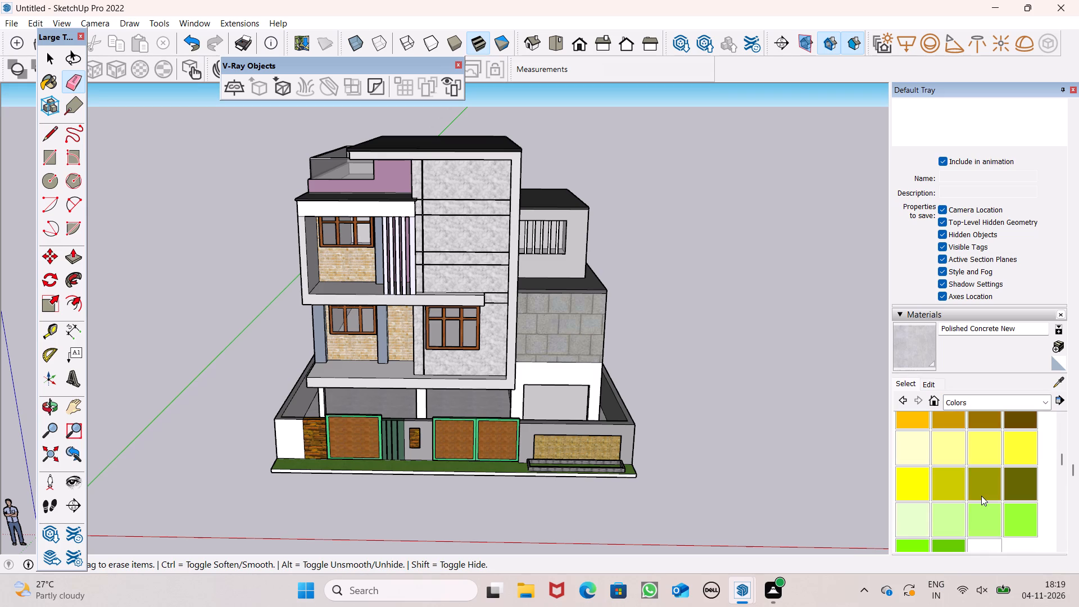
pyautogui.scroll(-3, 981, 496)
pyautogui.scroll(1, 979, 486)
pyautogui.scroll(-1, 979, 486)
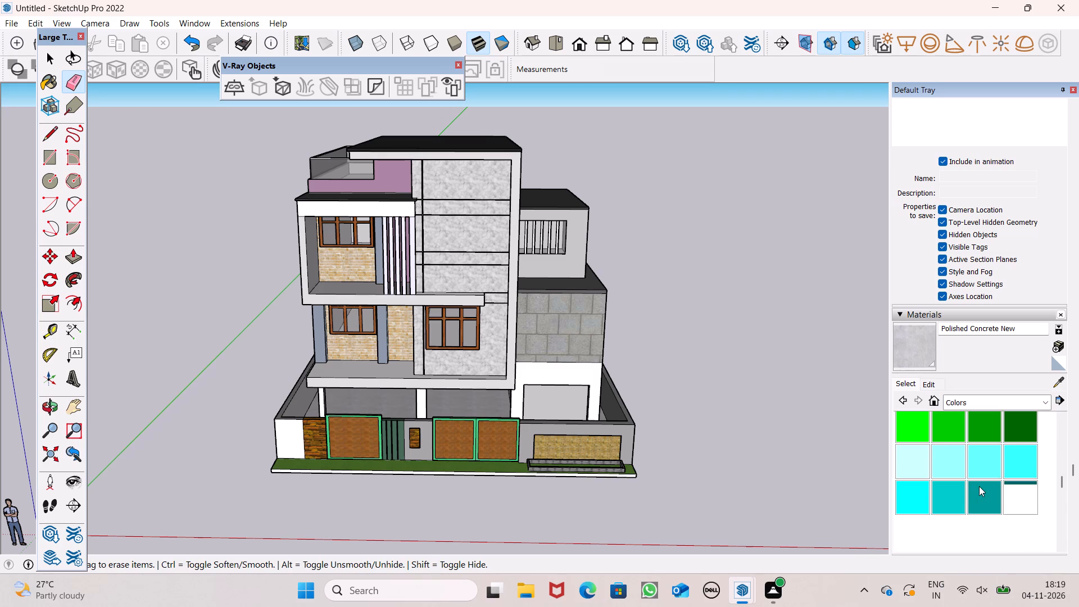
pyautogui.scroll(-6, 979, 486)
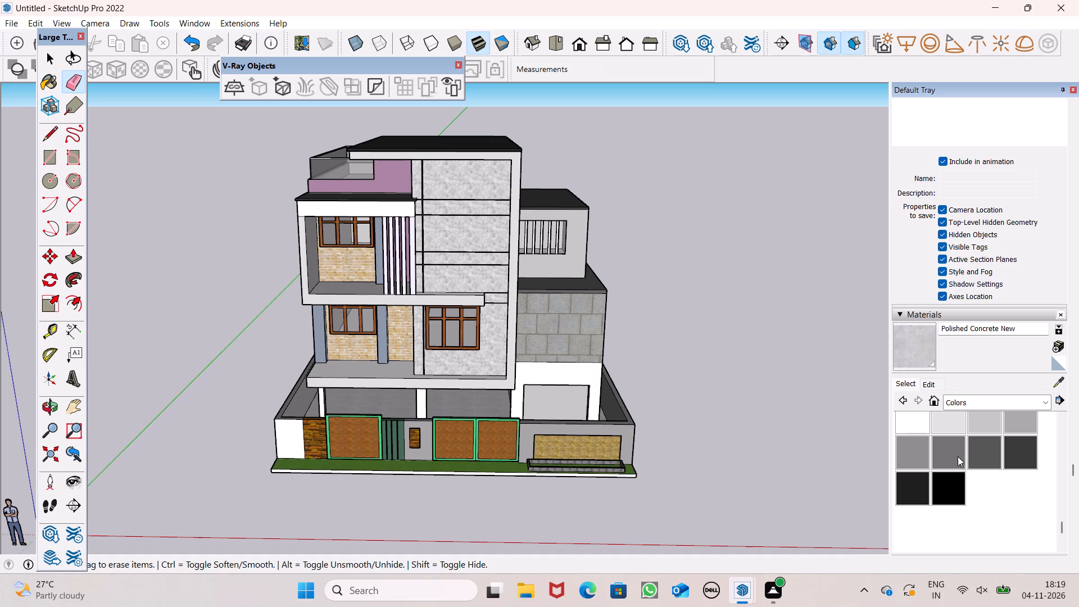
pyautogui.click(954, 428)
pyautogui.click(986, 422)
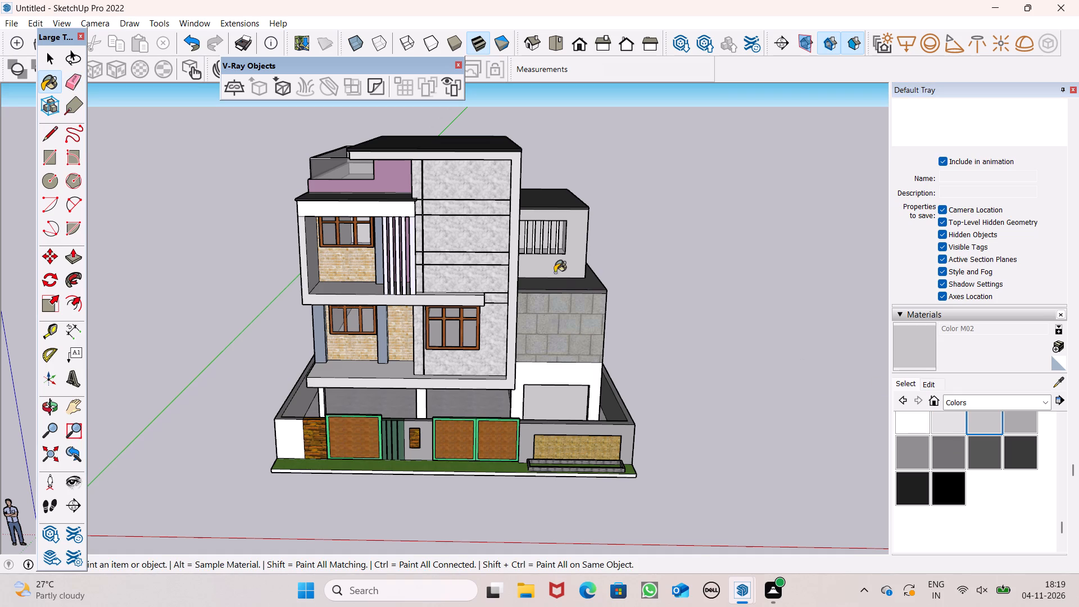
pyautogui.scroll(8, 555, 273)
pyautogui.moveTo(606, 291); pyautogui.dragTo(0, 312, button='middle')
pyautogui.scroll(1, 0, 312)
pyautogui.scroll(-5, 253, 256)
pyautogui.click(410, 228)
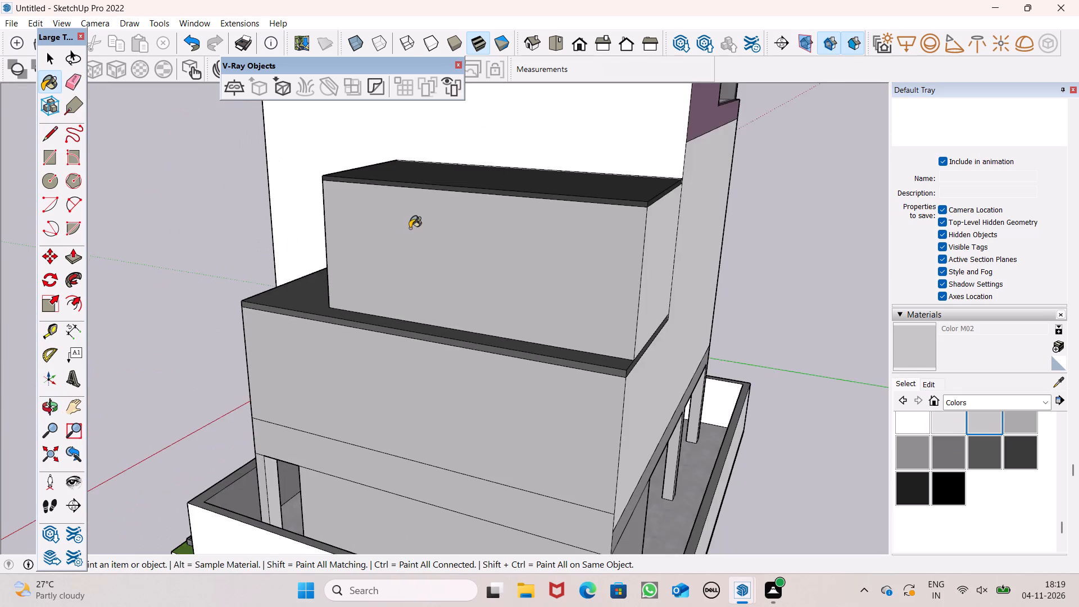
# Paint the upper stepped block's outer side wall, rear face and barred front face with Color M03 from the Colors materials.
pyautogui.click(1009, 422)
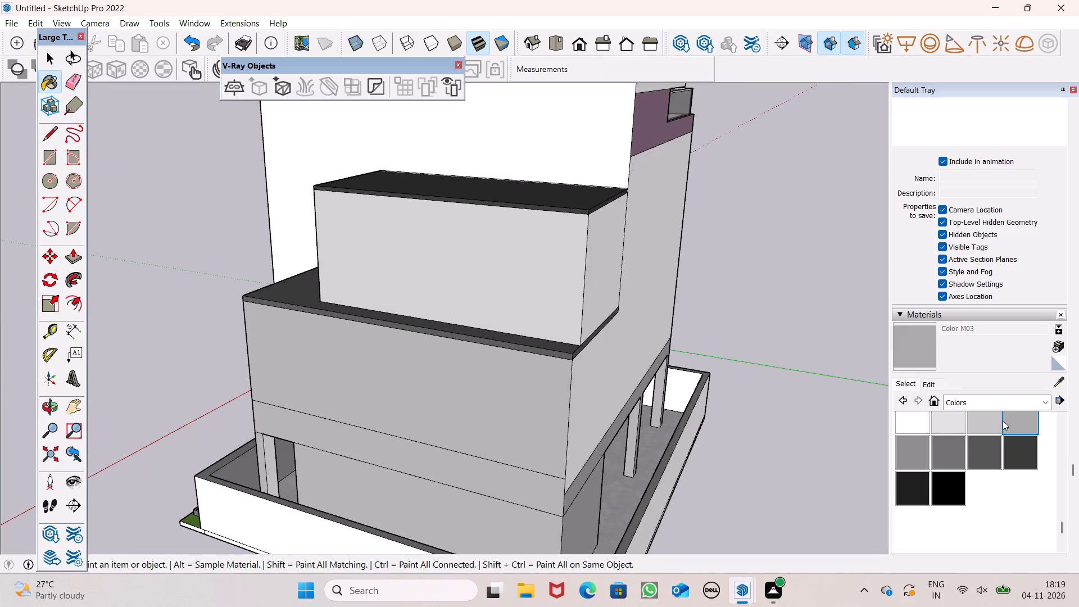
pyautogui.click(447, 282)
pyautogui.moveTo(626, 308); pyautogui.dragTo(511, 332, button='middle')
pyautogui.scroll(1, 511, 332)
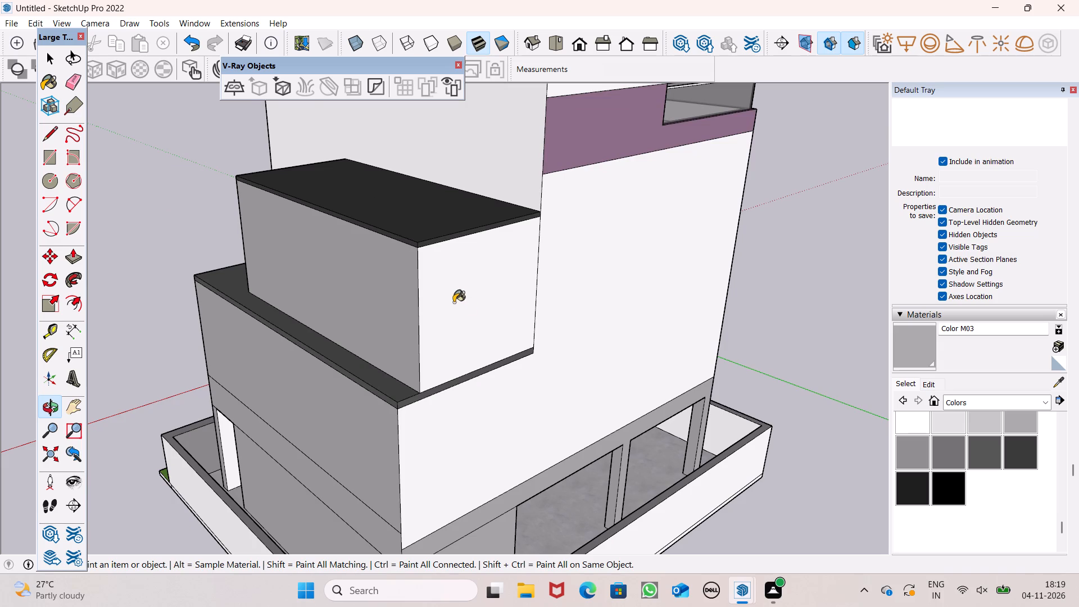
pyautogui.click(454, 302)
pyautogui.moveTo(266, 298); pyautogui.dragTo(791, 321, button='middle')
pyautogui.scroll(2, 647, 270)
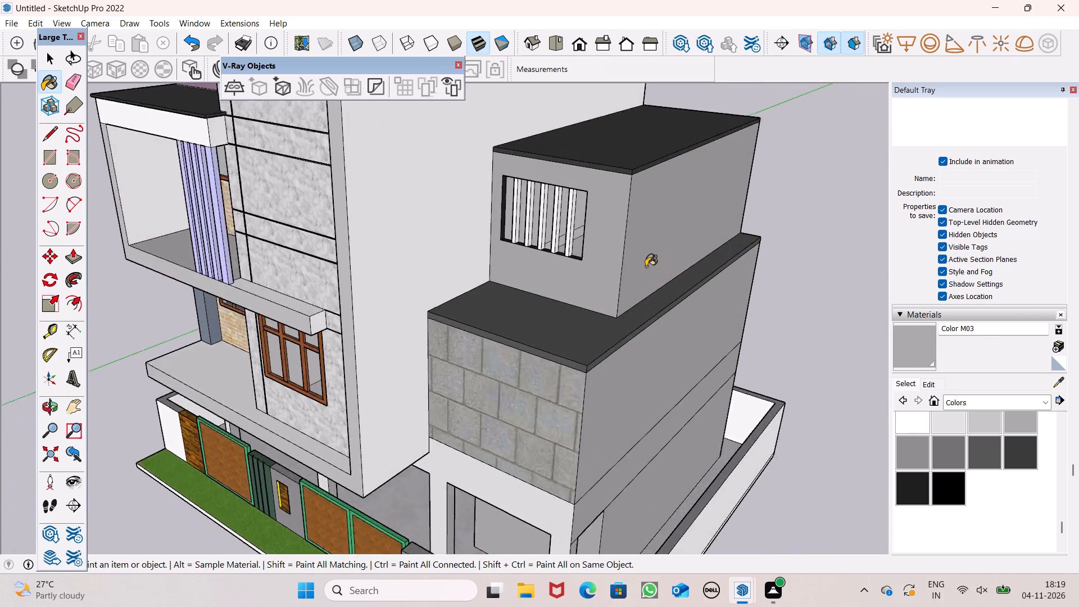
pyautogui.scroll(4, 646, 266)
pyautogui.click(572, 243)
pyautogui.moveTo(672, 289); pyautogui.dragTo(421, 292, button='middle')
pyautogui.scroll(1, 652, 290)
pyautogui.click(509, 256)
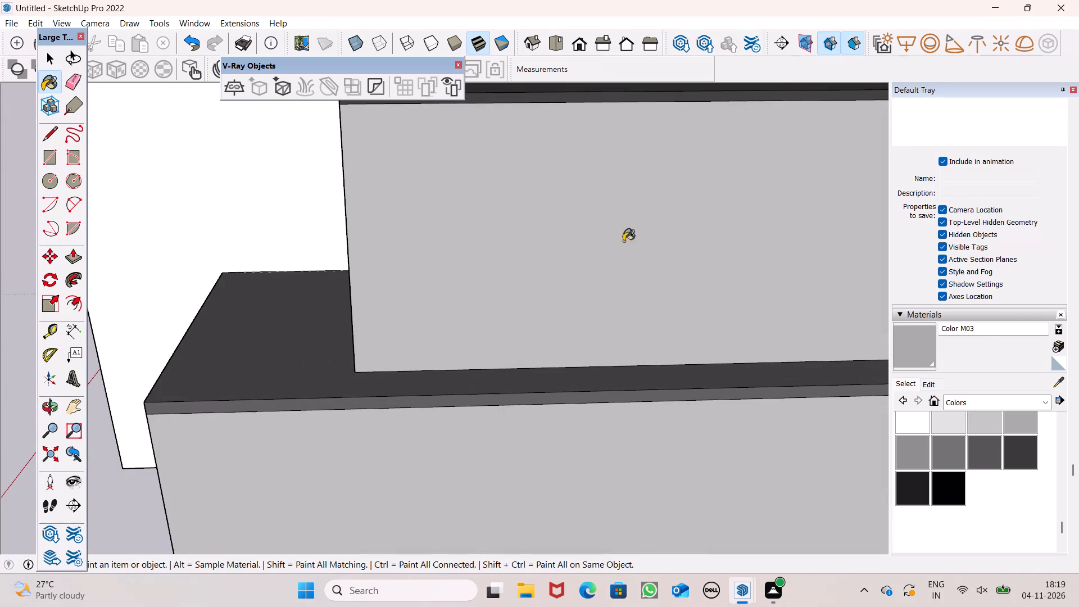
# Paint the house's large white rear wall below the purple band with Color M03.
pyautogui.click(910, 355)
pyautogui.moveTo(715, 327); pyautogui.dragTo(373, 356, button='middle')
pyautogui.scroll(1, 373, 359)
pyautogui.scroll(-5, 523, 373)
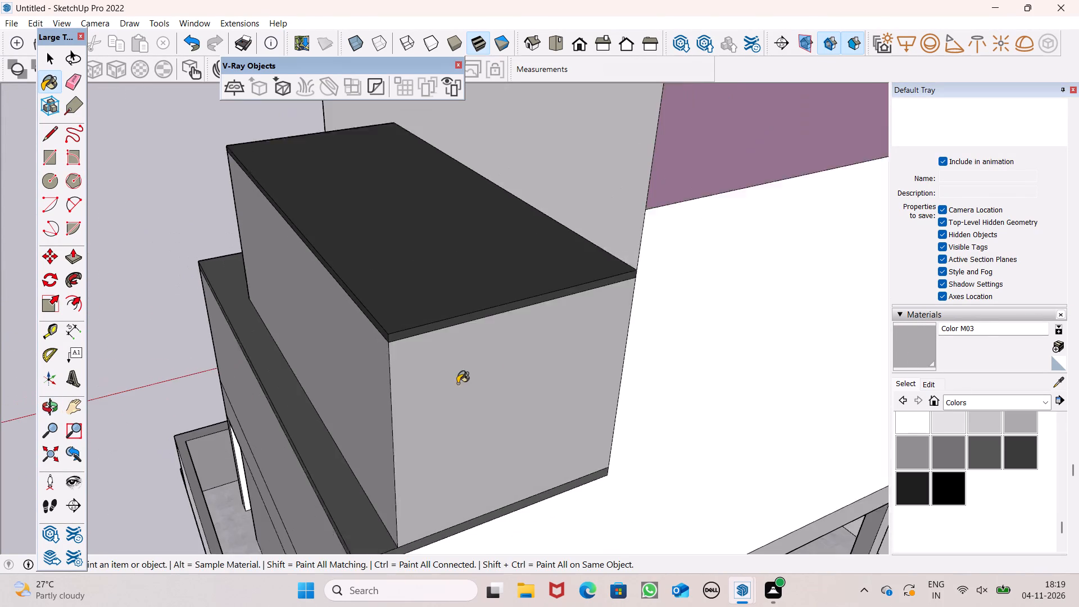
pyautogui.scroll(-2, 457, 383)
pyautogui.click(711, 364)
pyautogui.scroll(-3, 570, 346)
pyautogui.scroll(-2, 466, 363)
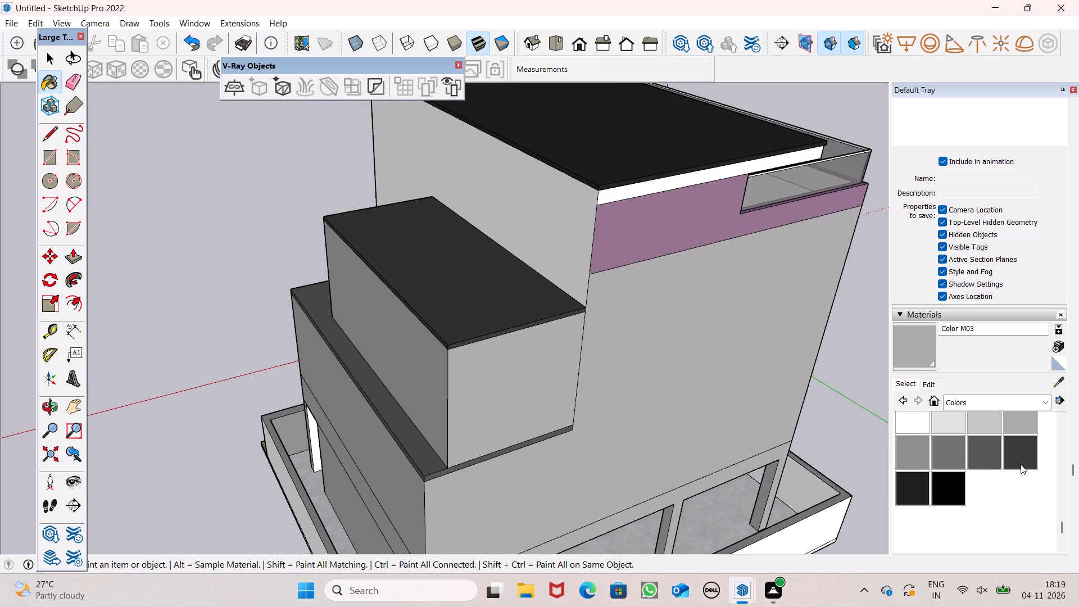
# Paint the large rear wall and the tall side wall behind the stepped blocks with Color M02.
pyautogui.click(973, 422)
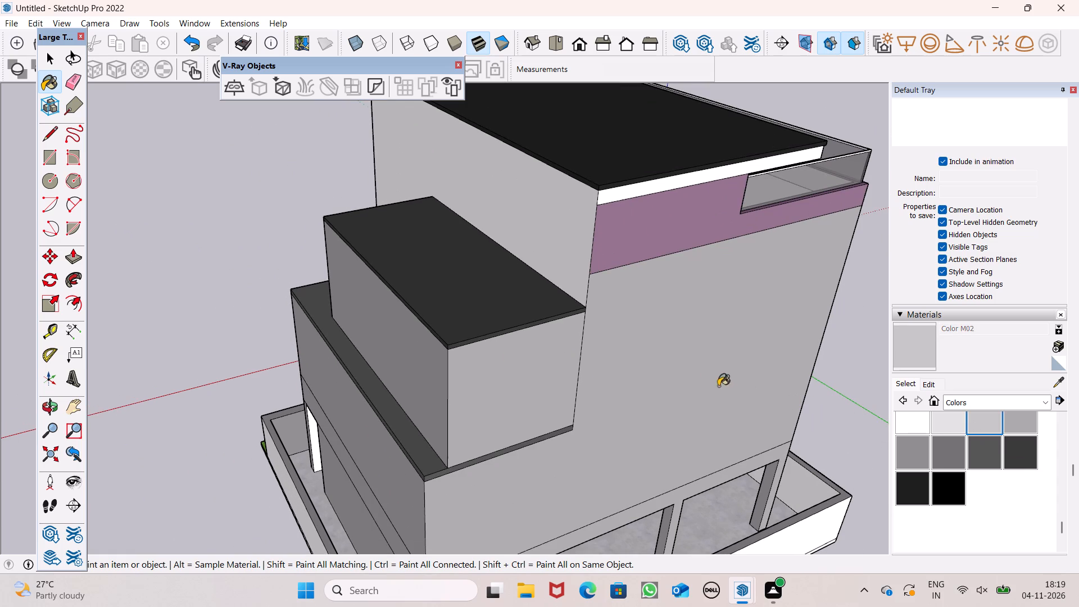
pyautogui.click(700, 379)
pyautogui.click(568, 220)
pyautogui.moveTo(498, 359); pyautogui.dragTo(988, 279, button='middle')
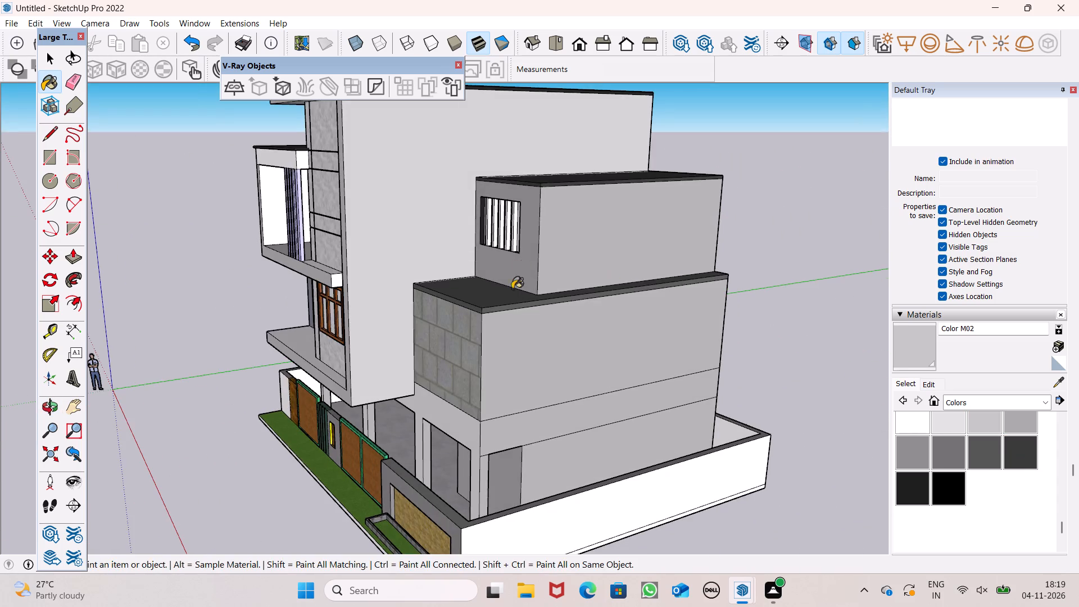
# Paint the large white side wall opposite the stepped blocks with Color M02.
pyautogui.moveTo(520, 304); pyautogui.dragTo(1078, 285, button='middle')
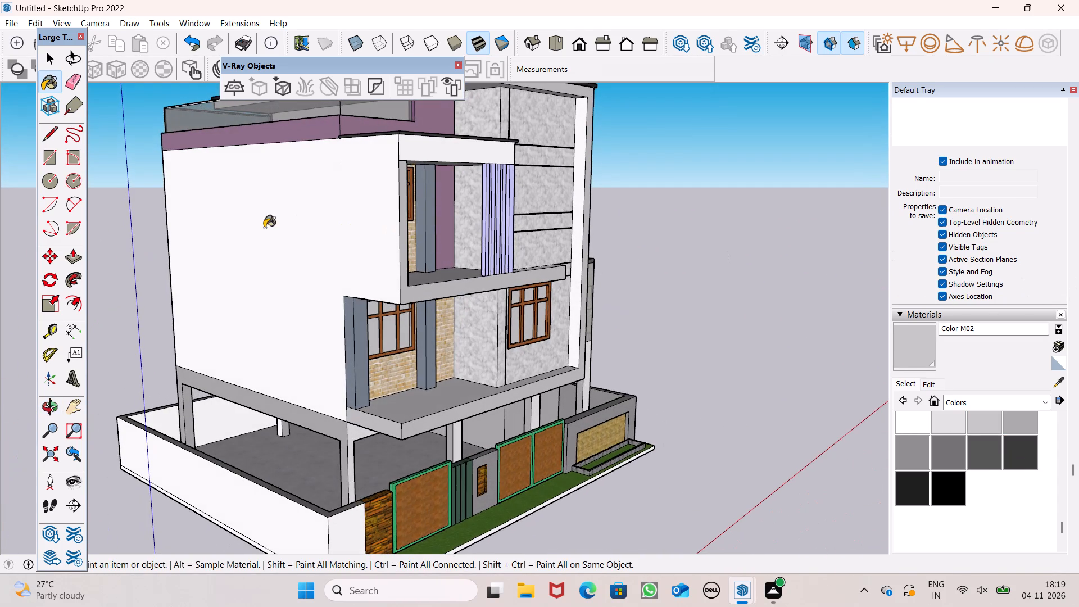
pyautogui.click(264, 228)
# Paint the barred front face of the upper stepped block with Color M02.
pyautogui.scroll(-4, 387, 248)
pyautogui.moveTo(232, 266); pyautogui.dragTo(360, 295, button='middle')
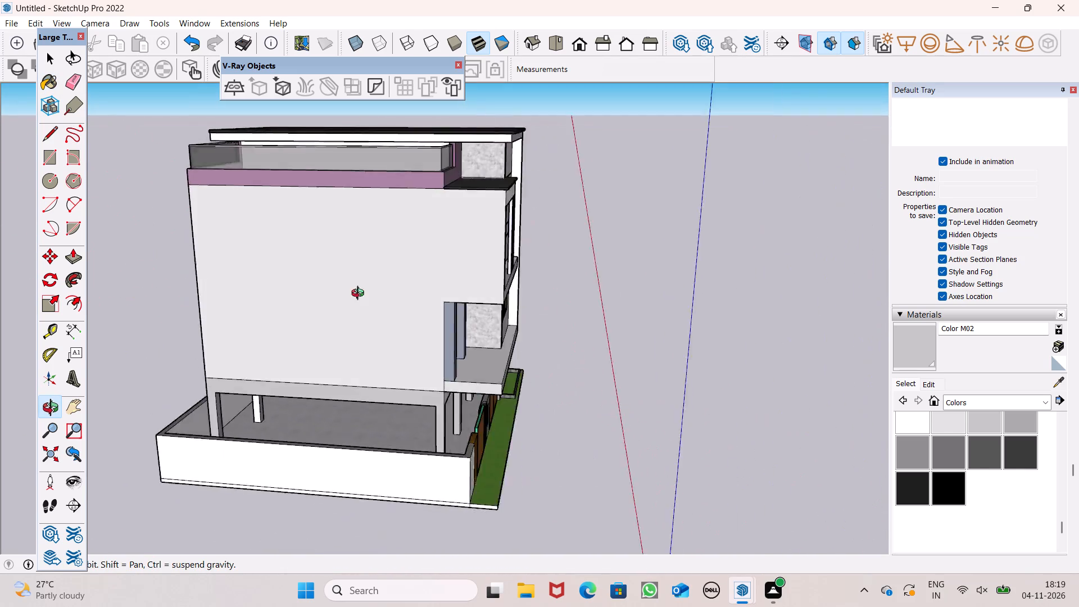
pyautogui.moveTo(360, 295); pyautogui.dragTo(13, 141, button='middle')
pyautogui.scroll(-4, 242, 234)
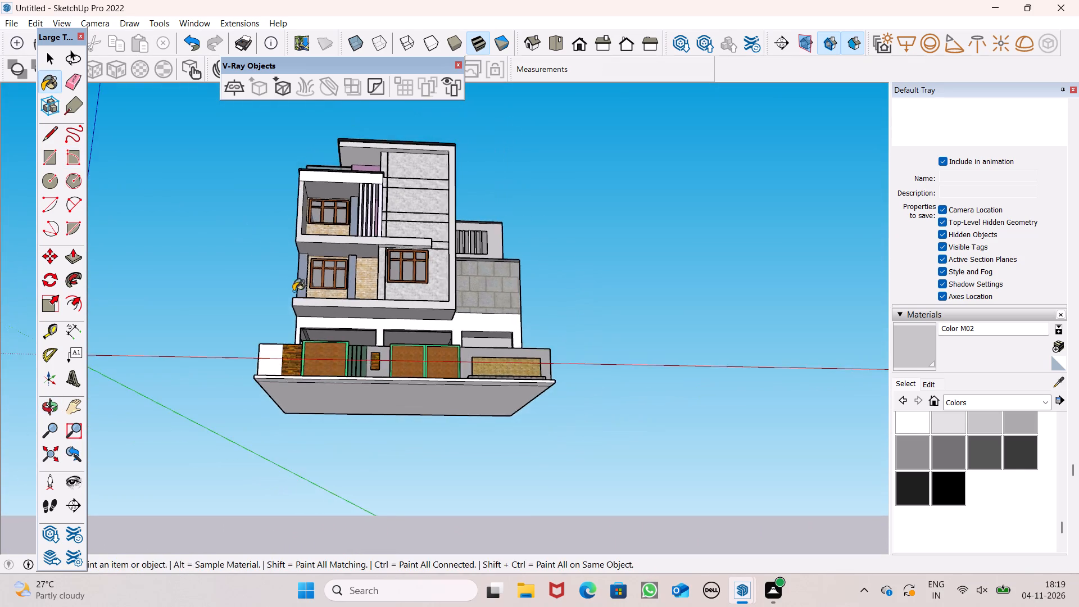
pyautogui.moveTo(293, 295); pyautogui.dragTo(250, 398, button='middle')
pyautogui.scroll(3, 253, 288)
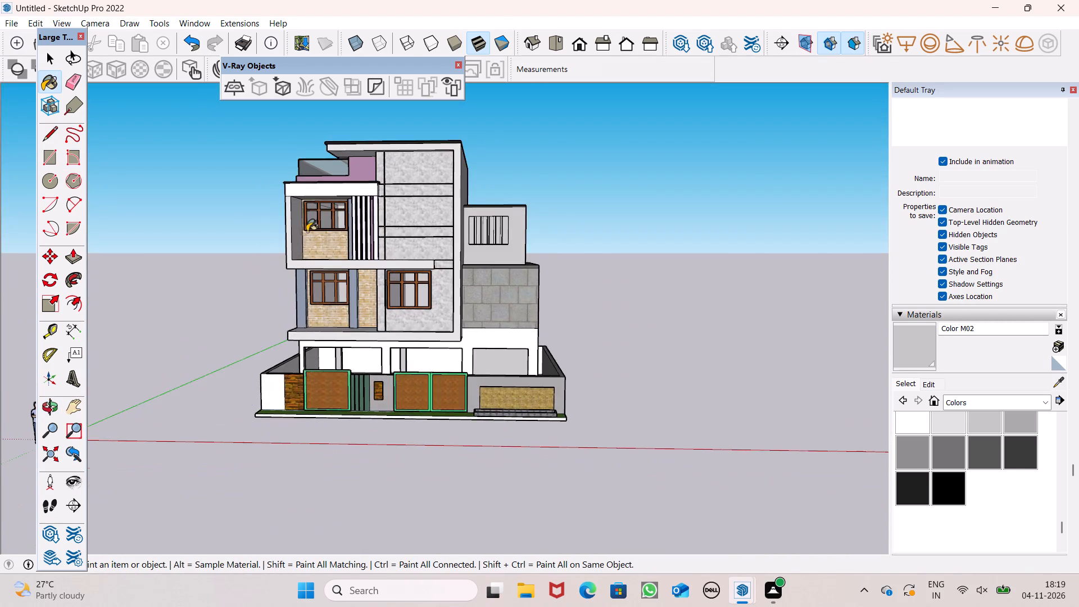
pyautogui.scroll(4, 307, 232)
pyautogui.scroll(1, 508, 241)
pyautogui.moveTo(507, 243); pyautogui.dragTo(490, 354, button='middle')
pyautogui.scroll(1, 749, 320)
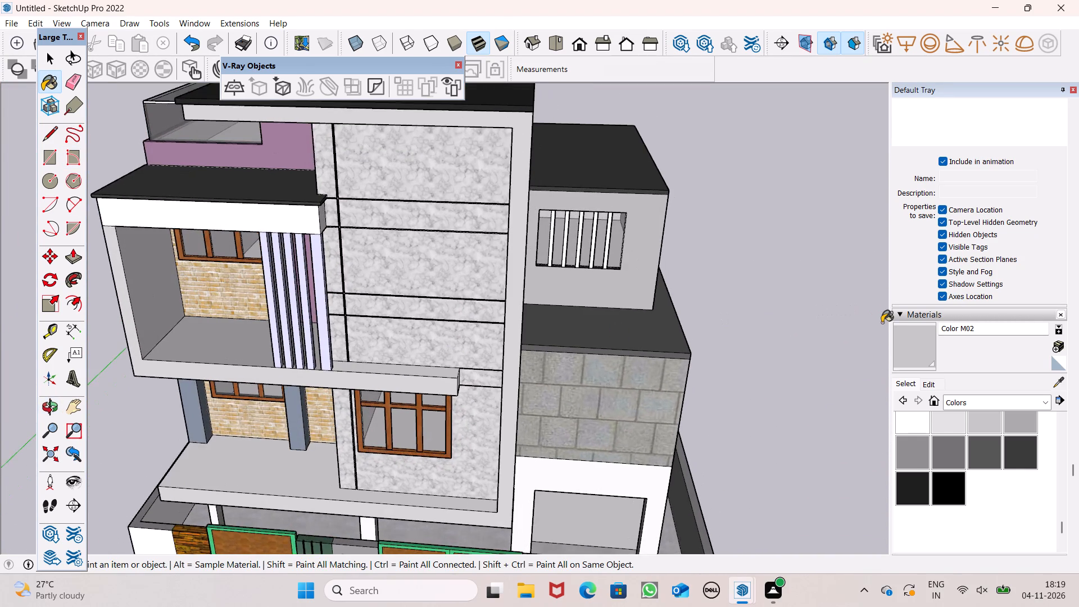
pyautogui.scroll(2, 882, 323)
pyautogui.click(637, 232)
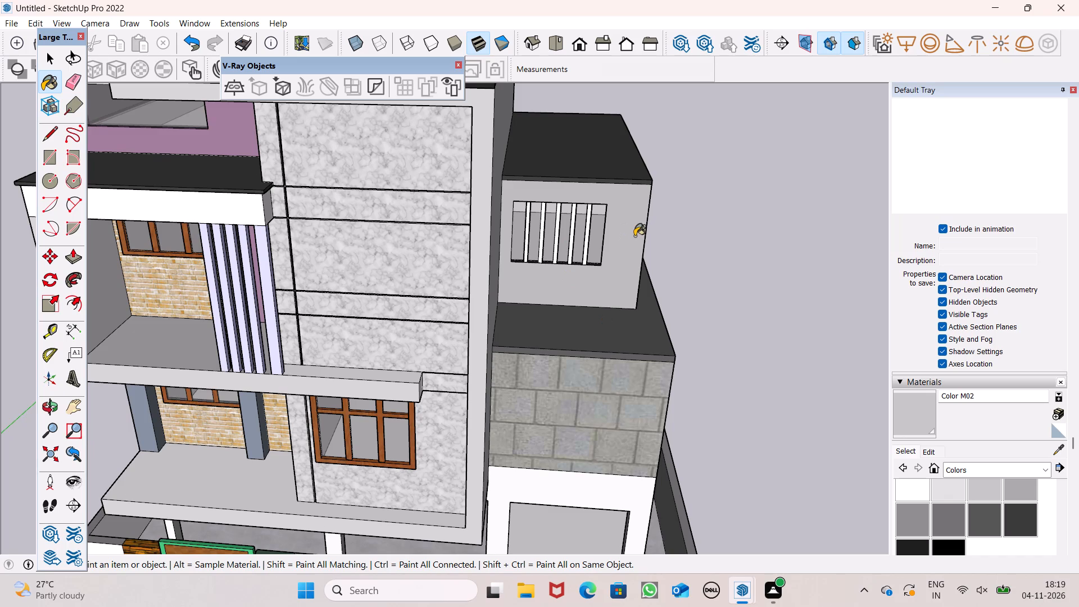
# Paint the outer side wall and rear face of the upper stepped block with Color M02.
pyautogui.moveTo(634, 236); pyautogui.dragTo(610, 81, button='middle')
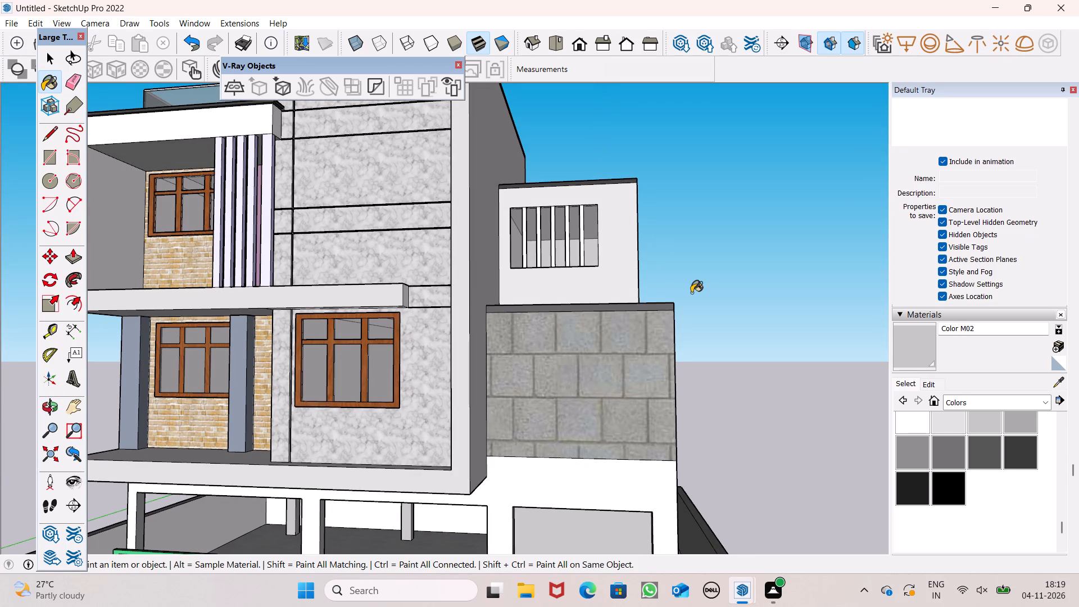
pyautogui.scroll(-2, 638, 268)
pyautogui.moveTo(731, 310); pyautogui.dragTo(689, 383, button='middle')
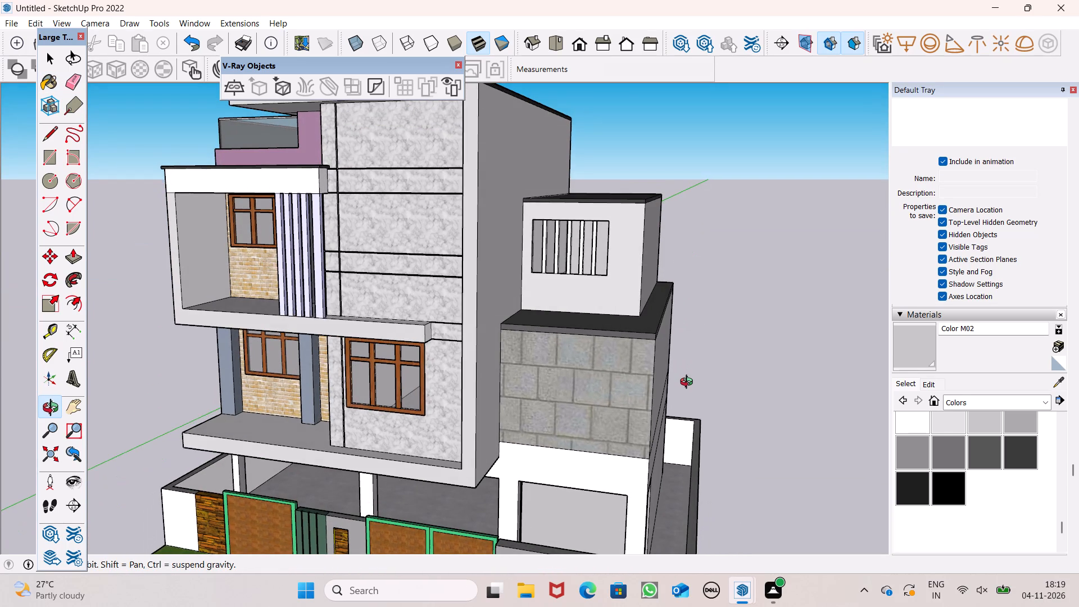
pyautogui.moveTo(689, 383); pyautogui.dragTo(561, 332, button='middle')
pyautogui.click(626, 250)
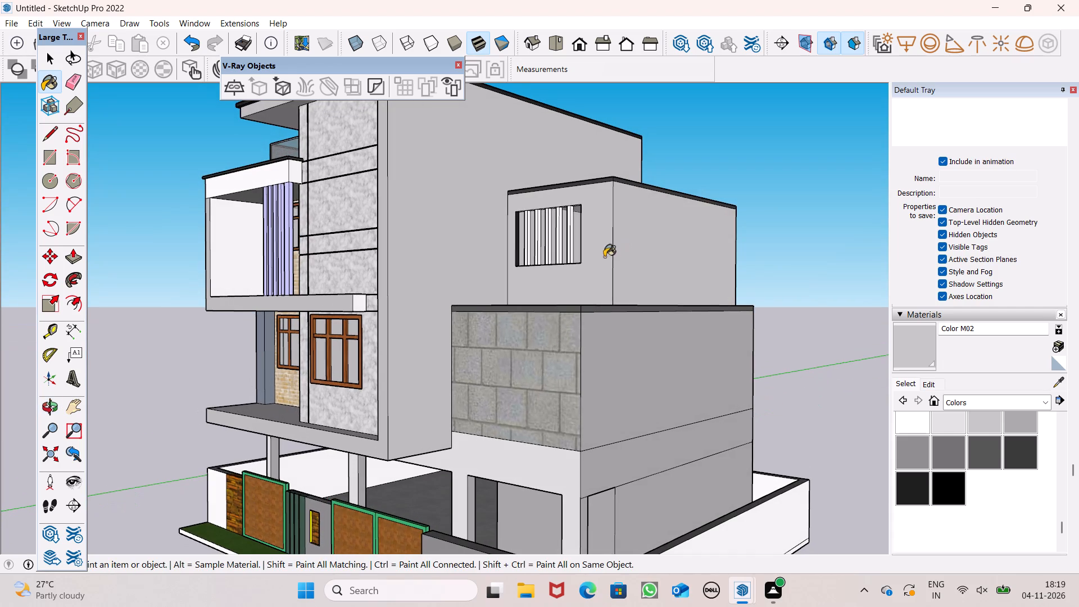
pyautogui.moveTo(604, 257); pyautogui.dragTo(683, 130, button='middle')
pyautogui.scroll(6, 683, 130)
pyautogui.scroll(-1, 554, 203)
pyautogui.scroll(2, 554, 203)
pyautogui.moveTo(591, 260); pyautogui.dragTo(822, 325, button='middle')
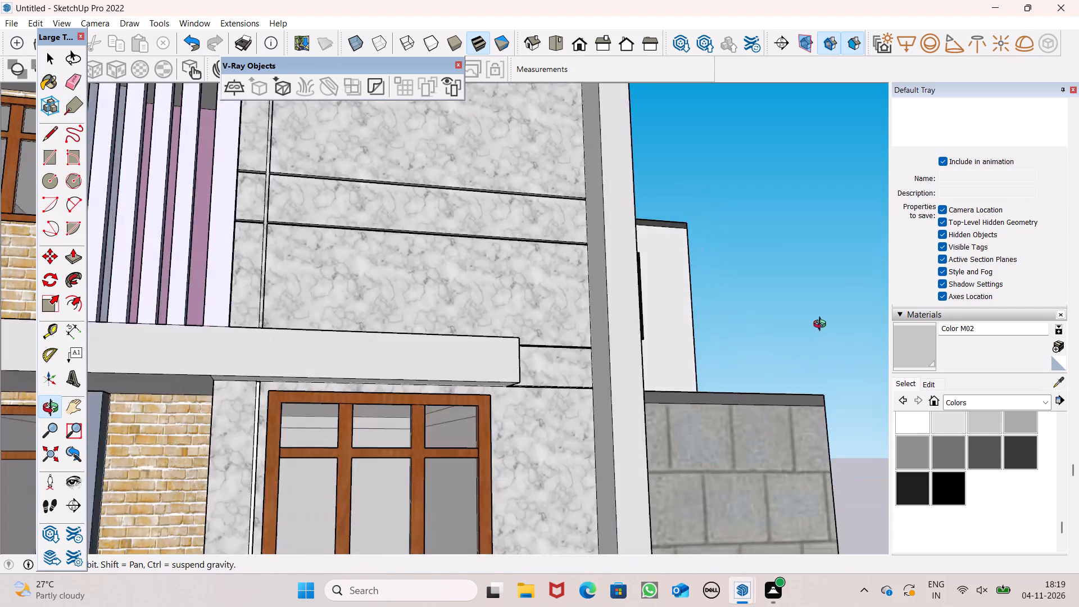
pyautogui.moveTo(822, 325); pyautogui.dragTo(751, 360, button='middle')
pyautogui.scroll(9, 698, 350)
pyautogui.scroll(-2, 596, 331)
pyautogui.moveTo(587, 378); pyautogui.dragTo(380, 528, button='middle')
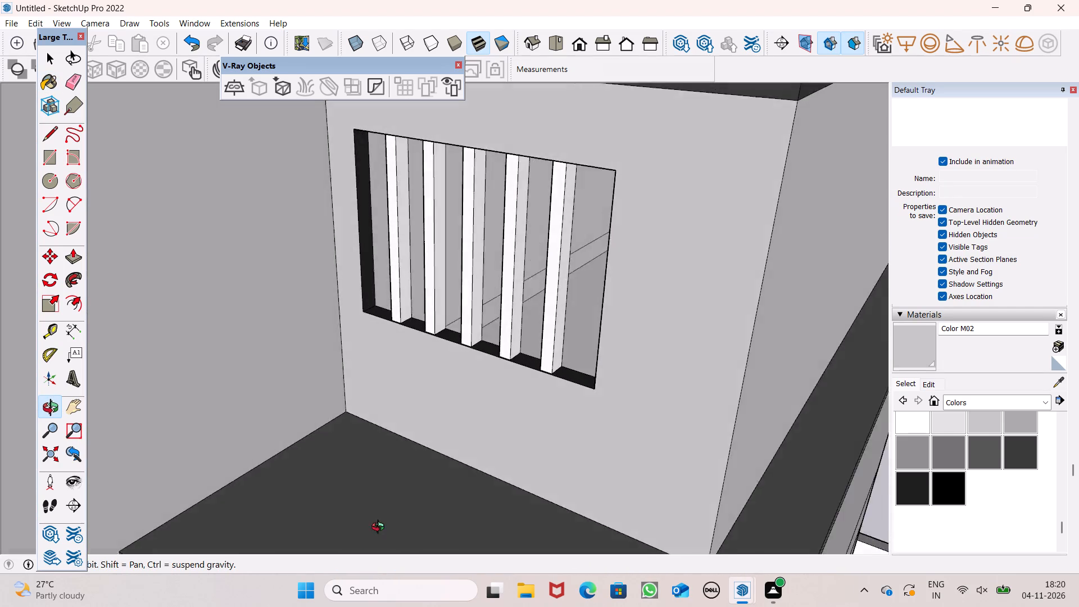
pyautogui.moveTo(380, 528); pyautogui.dragTo(317, 480, button='middle')
pyautogui.scroll(-8, 337, 313)
pyautogui.click(498, 310)
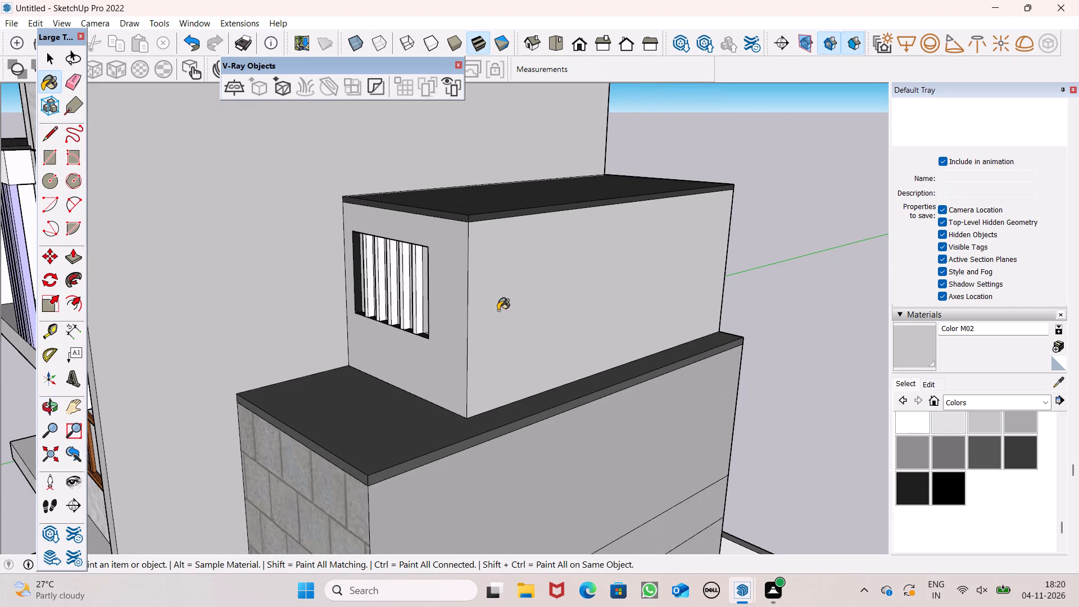
pyautogui.moveTo(800, 367); pyautogui.dragTo(253, 370, button='middle')
pyautogui.click(470, 357)
pyautogui.moveTo(407, 342); pyautogui.dragTo(567, 398, button='middle')
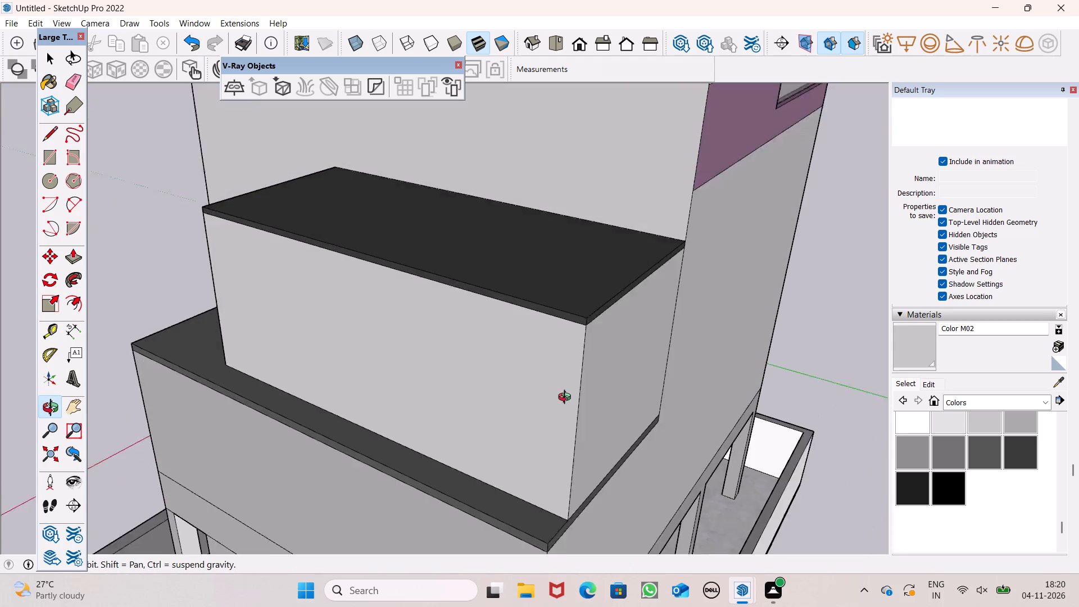
pyautogui.moveTo(567, 398); pyautogui.dragTo(563, 393, button='middle')
pyautogui.scroll(2, 563, 393)
pyautogui.click(561, 382)
# Paint the white wall facing the roof terrace, beneath the overhanging top slab, with Color M02.
pyautogui.scroll(-4, 560, 365)
pyautogui.scroll(-5, 483, 352)
pyautogui.moveTo(532, 404); pyautogui.dragTo(930, 340, button='middle')
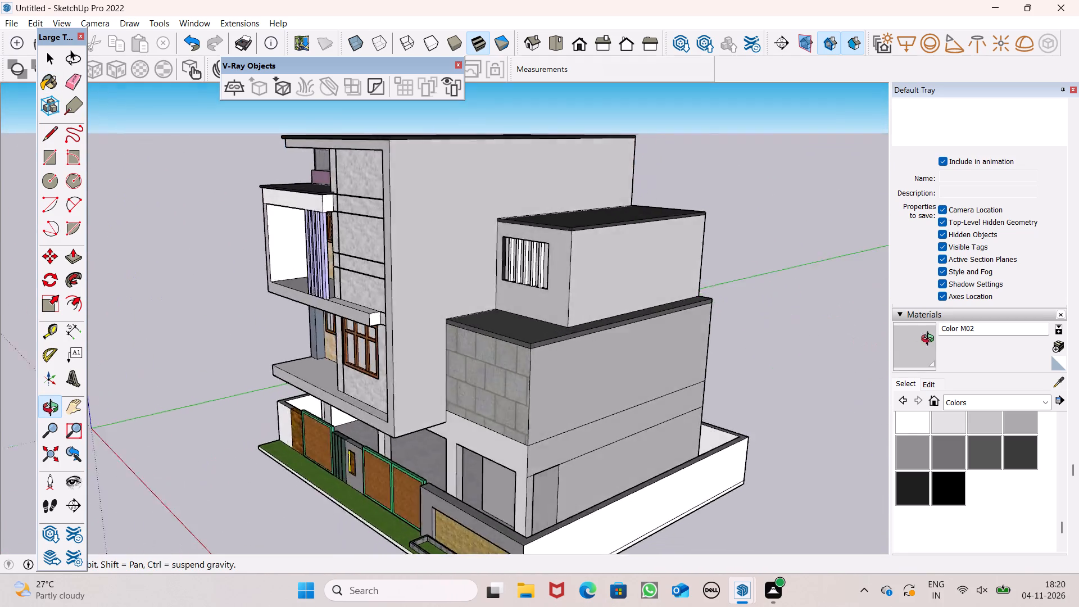
pyautogui.moveTo(930, 340); pyautogui.dragTo(1047, 283, button='middle')
pyautogui.moveTo(530, 380); pyautogui.dragTo(817, 384, button='middle')
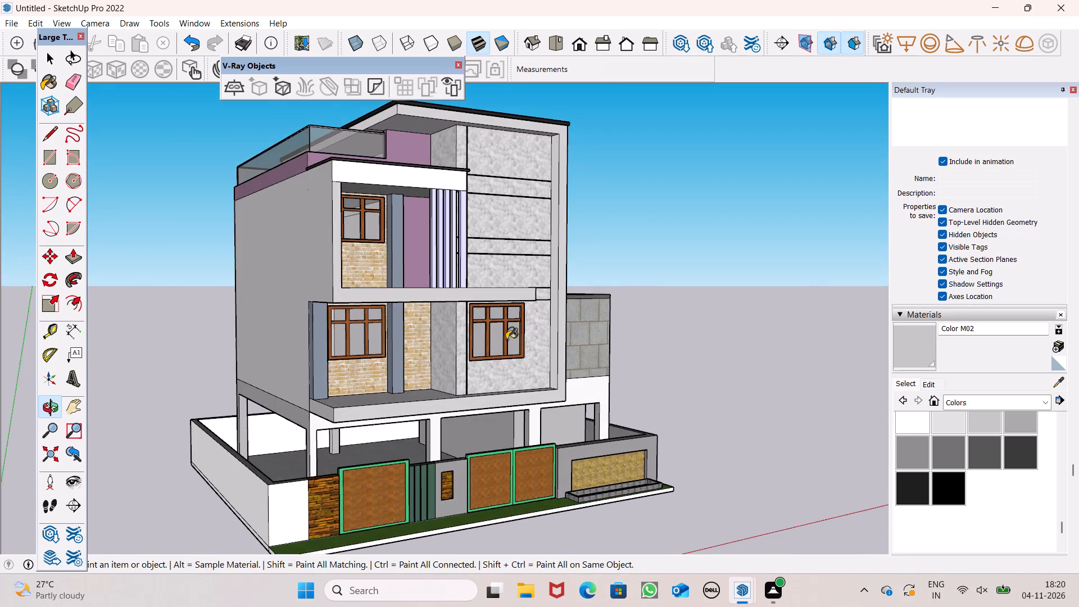
pyautogui.scroll(-3, 506, 339)
pyautogui.moveTo(350, 377); pyautogui.dragTo(515, 422, button='middle')
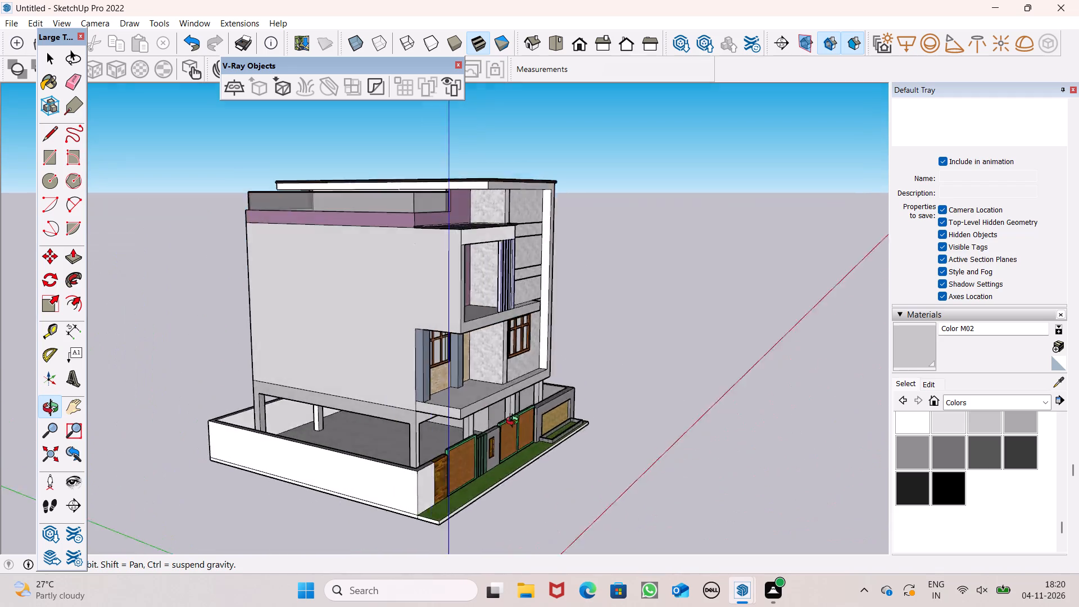
pyautogui.moveTo(515, 422); pyautogui.dragTo(684, 492, button='middle')
pyautogui.scroll(2, 487, 264)
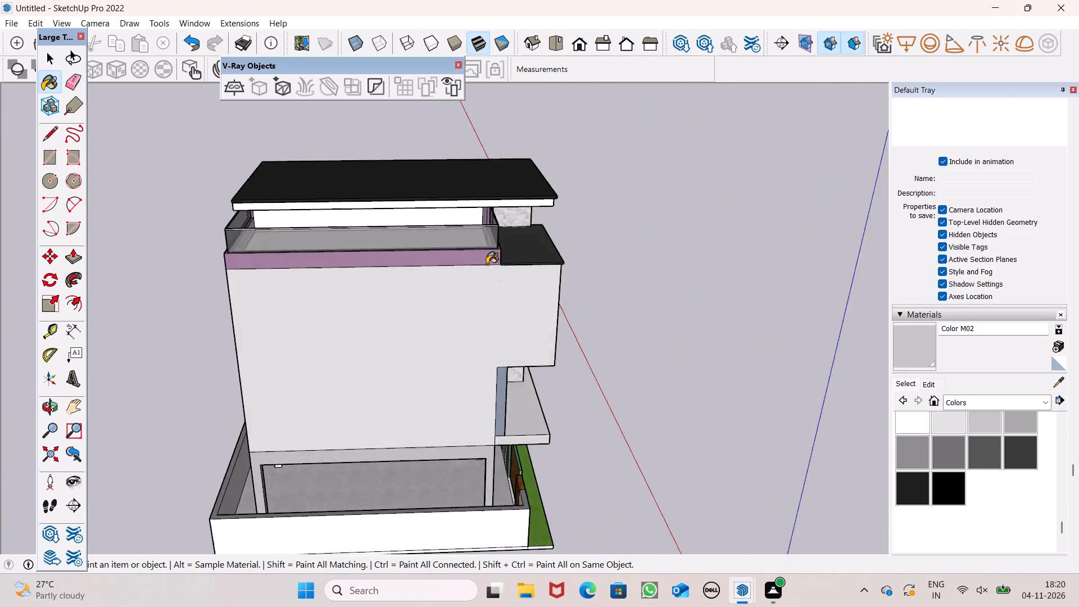
pyautogui.scroll(4, 487, 264)
pyautogui.scroll(16, 443, 210)
pyautogui.click(444, 168)
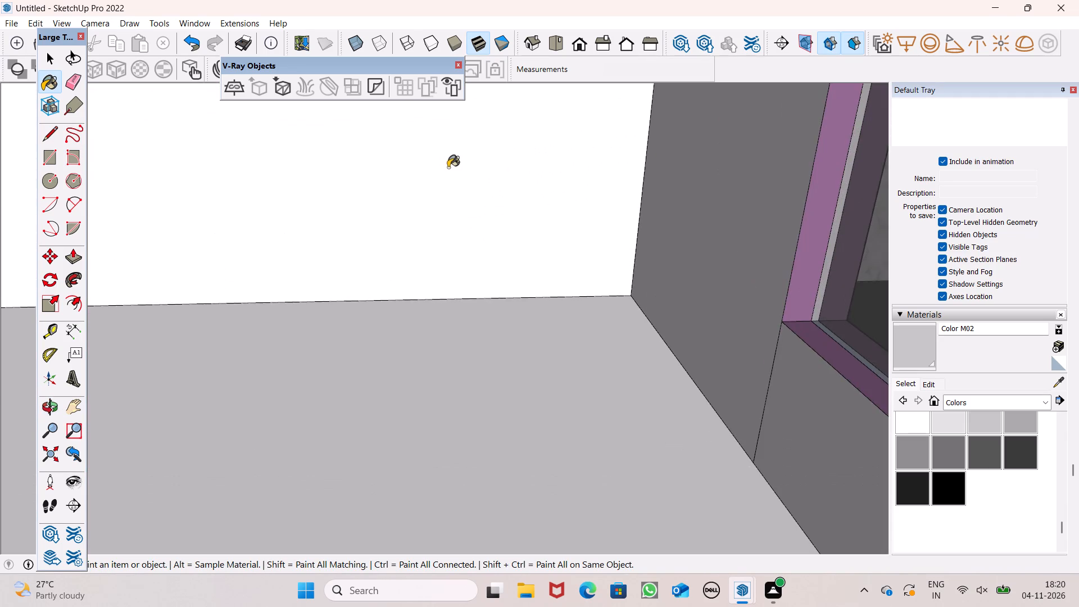
# Examine the roof terrace and the painted exterior walls from the rear, side and front.
pyautogui.scroll(-16, 586, 262)
pyautogui.moveTo(362, 268); pyautogui.dragTo(732, 242, button='middle')
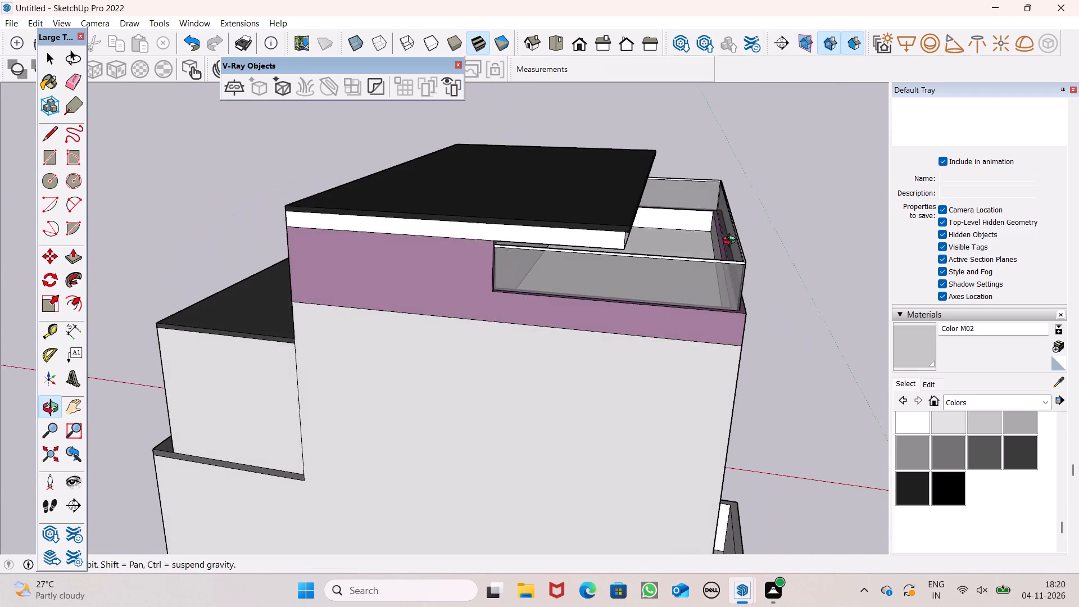
pyautogui.moveTo(732, 242); pyautogui.dragTo(763, 205, button='middle')
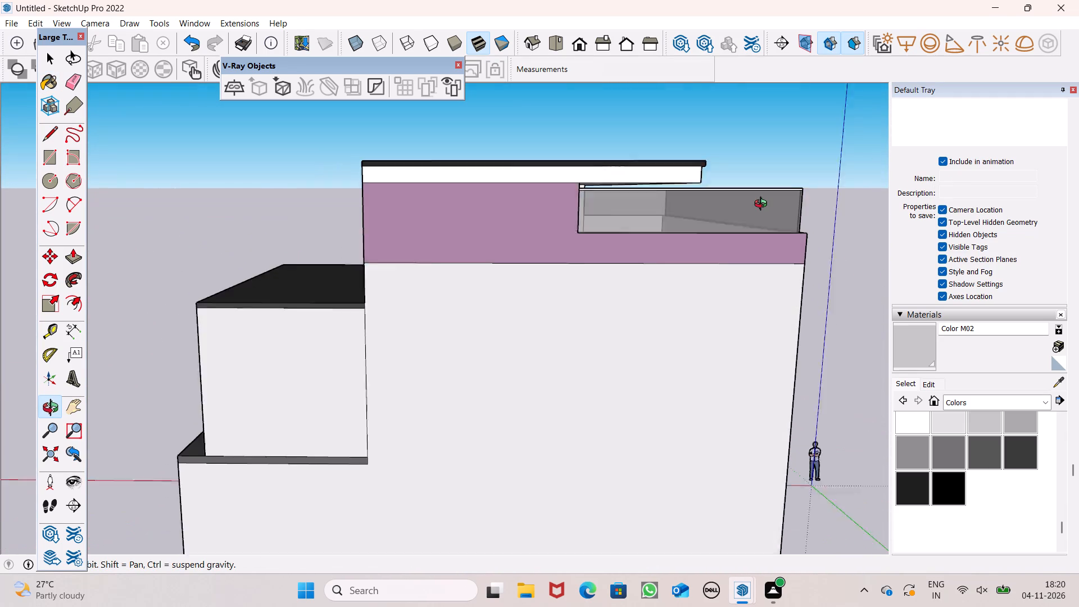
pyautogui.moveTo(763, 205); pyautogui.dragTo(474, 277, button='middle')
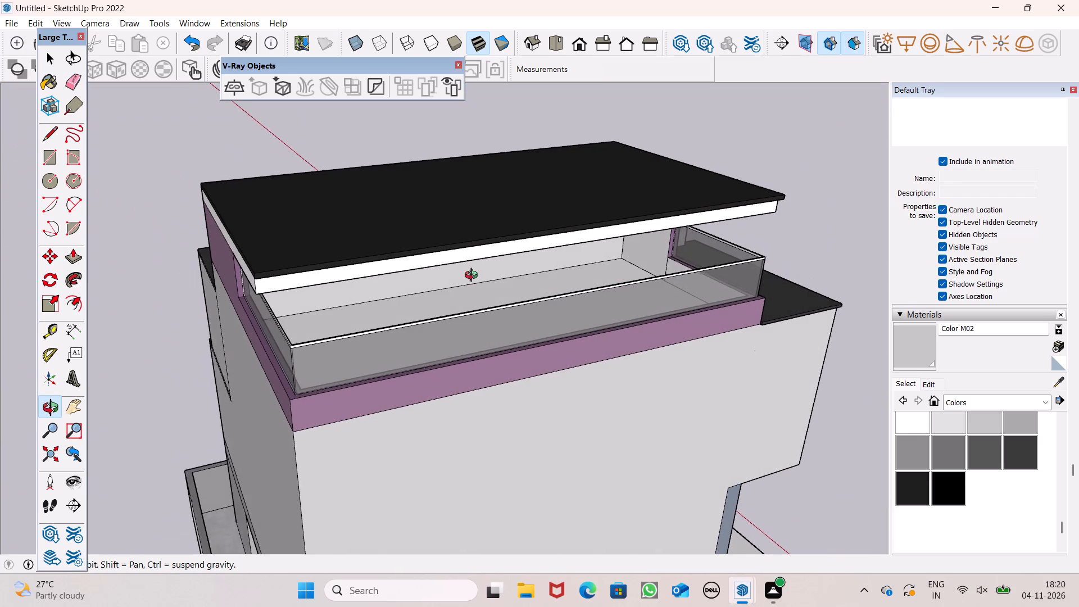
pyautogui.moveTo(474, 277); pyautogui.dragTo(440, 280, button='middle')
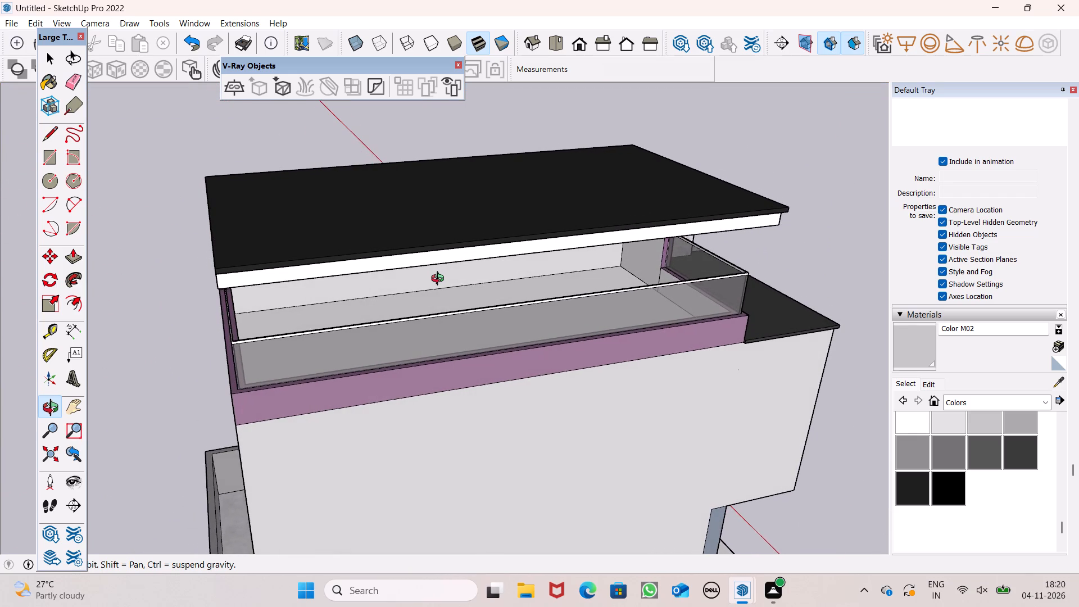
pyautogui.moveTo(440, 280); pyautogui.dragTo(0, 238, button='middle')
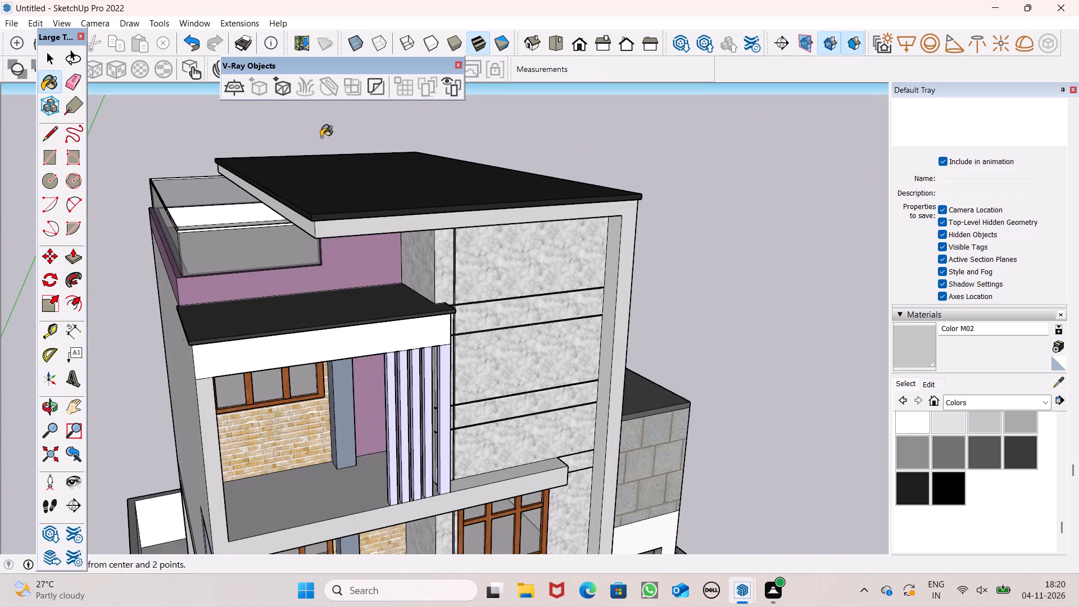
pyautogui.scroll(-10, 328, 158)
pyautogui.moveTo(441, 310); pyautogui.dragTo(294, 277, button='middle')
pyautogui.scroll(1, 344, 64)
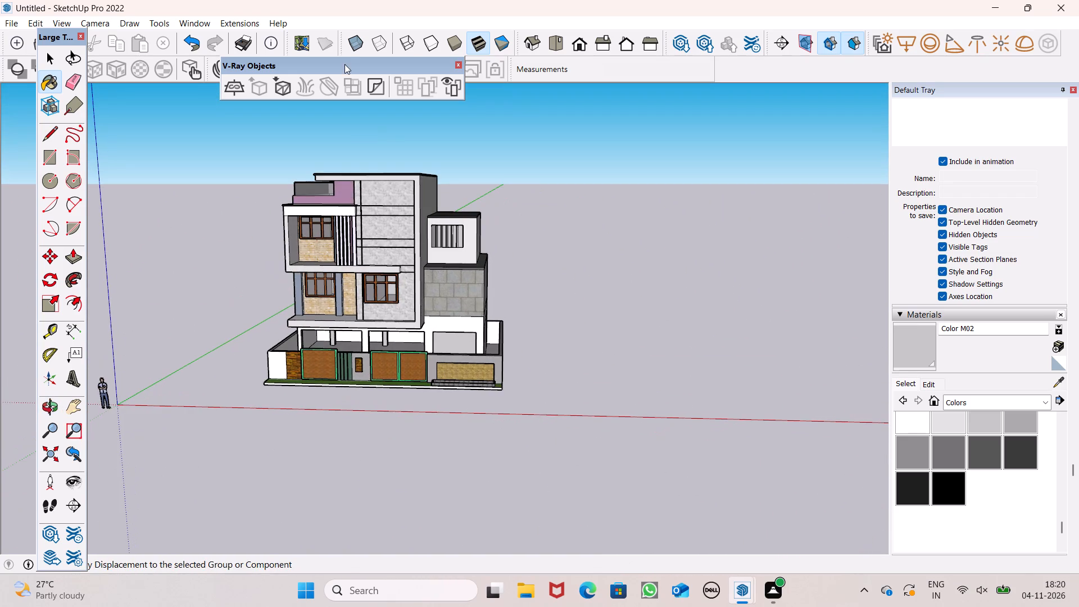
pyautogui.scroll(7, 360, 194)
pyautogui.scroll(-2, 900, 287)
pyautogui.scroll(3, 912, 270)
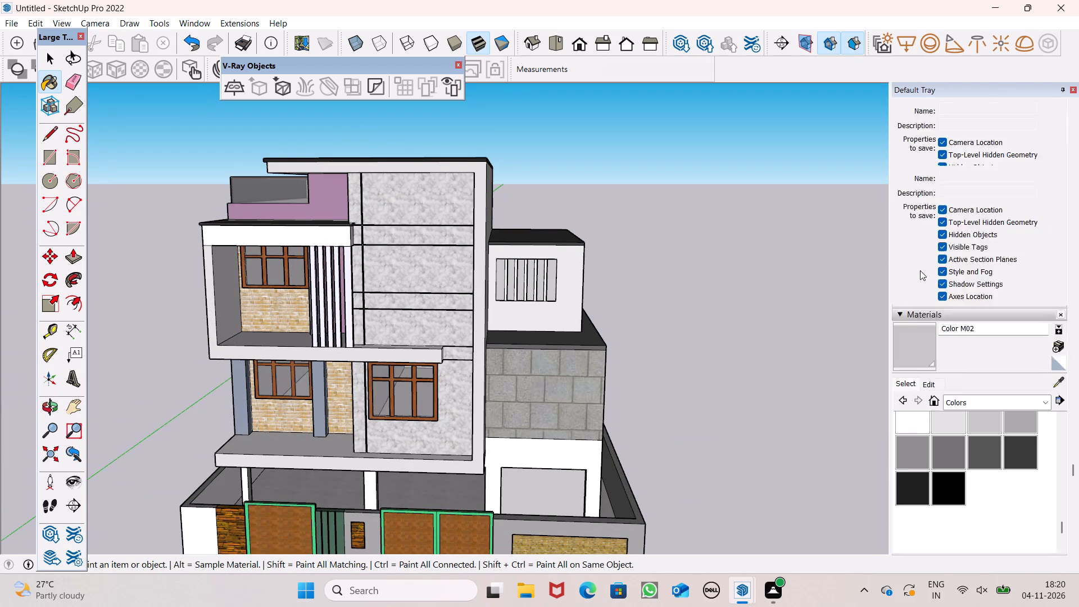
# Search the 3D Warehouse for "cars" and pick the BMW Serie 4 Coupe Vray On model for insertion.
pyautogui.scroll(12, 920, 270)
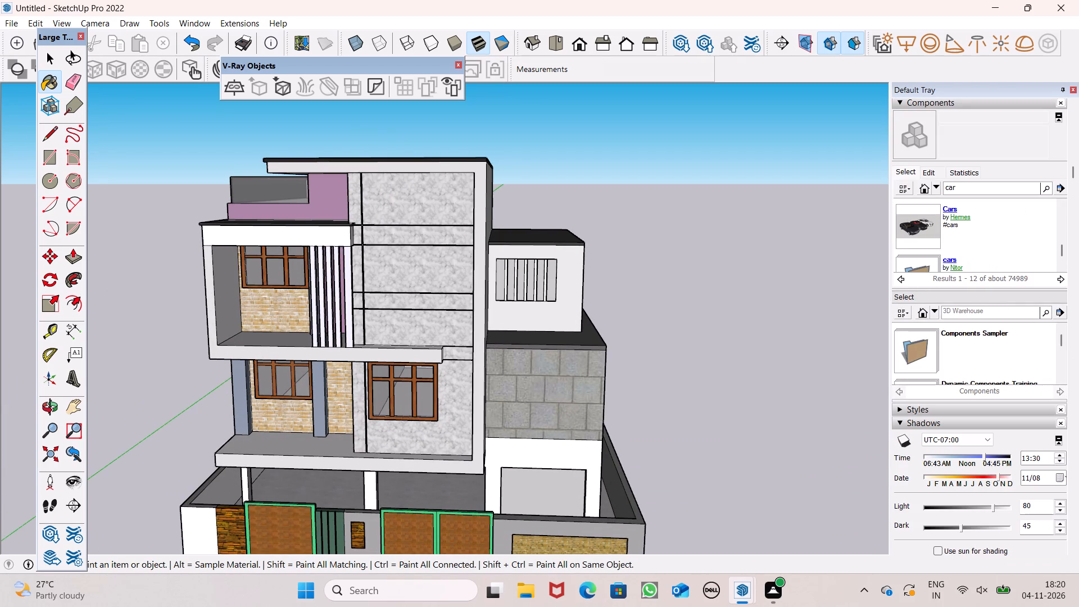
pyautogui.click(991, 312)
pyautogui.write('cars')
pyautogui.press('Return')
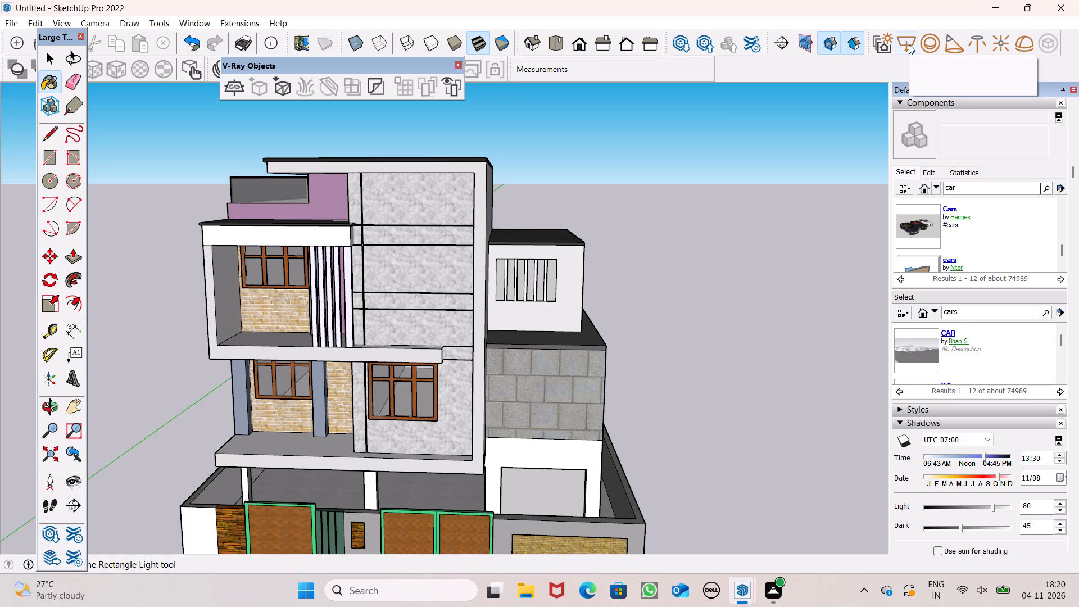
pyautogui.scroll(-2, 921, 347)
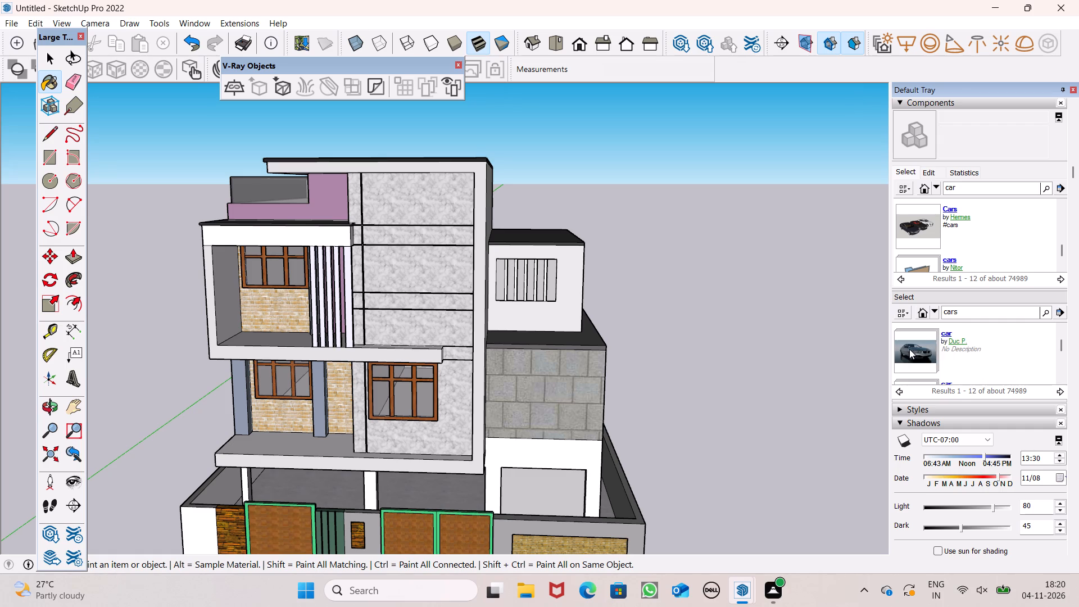
pyautogui.click(909, 349)
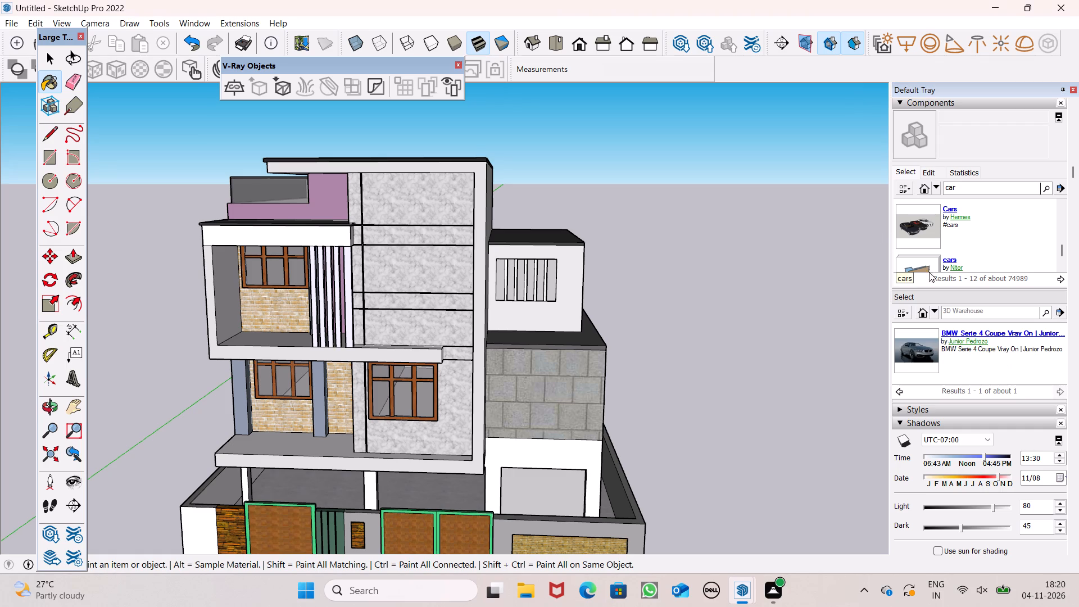
pyautogui.click(916, 352)
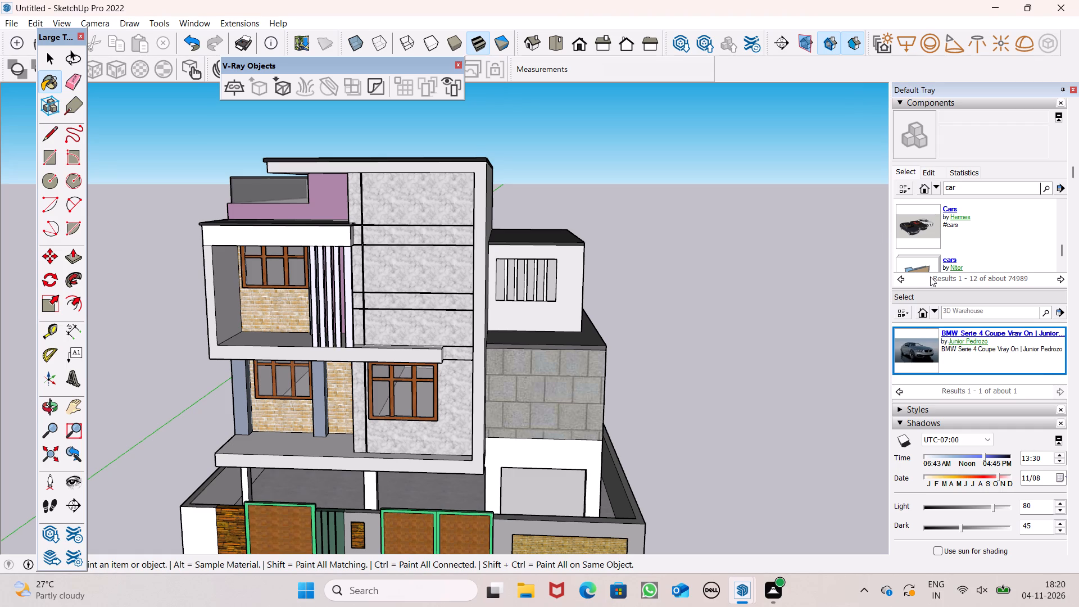
pyautogui.click(914, 351)
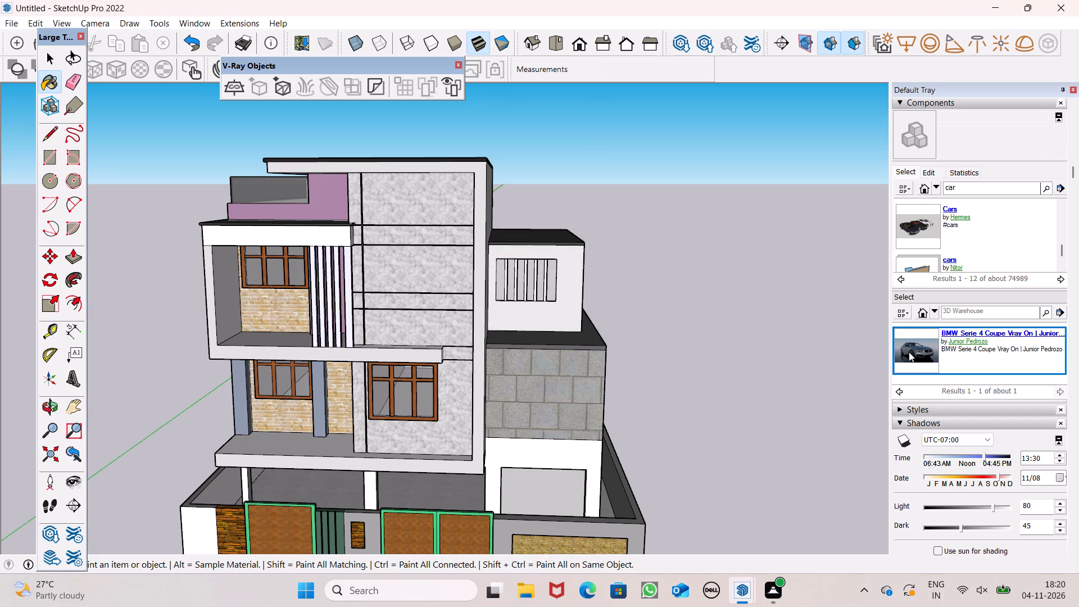
pyautogui.click(909, 352)
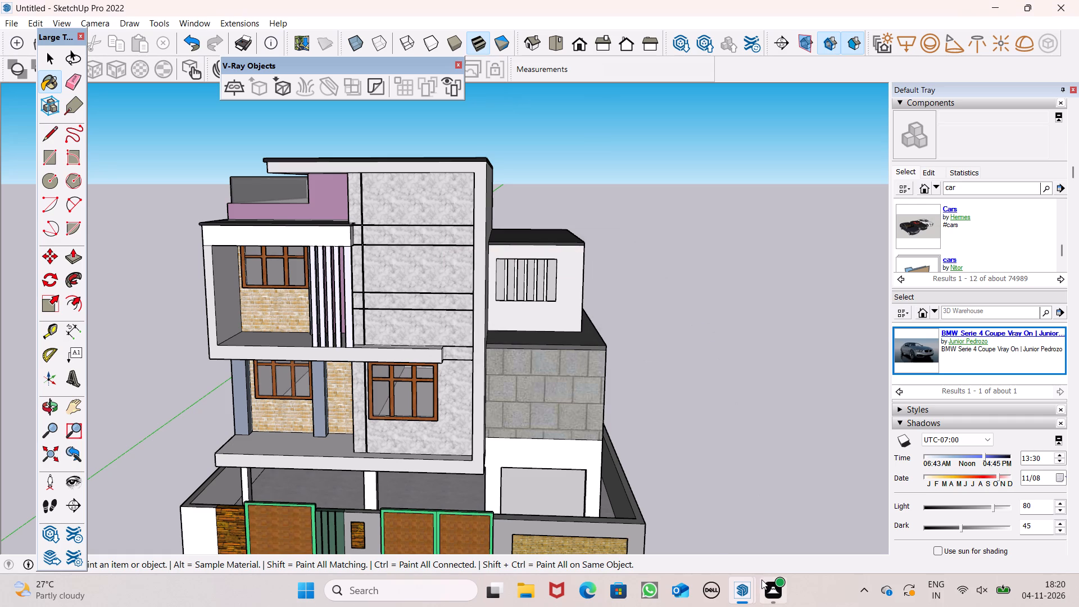
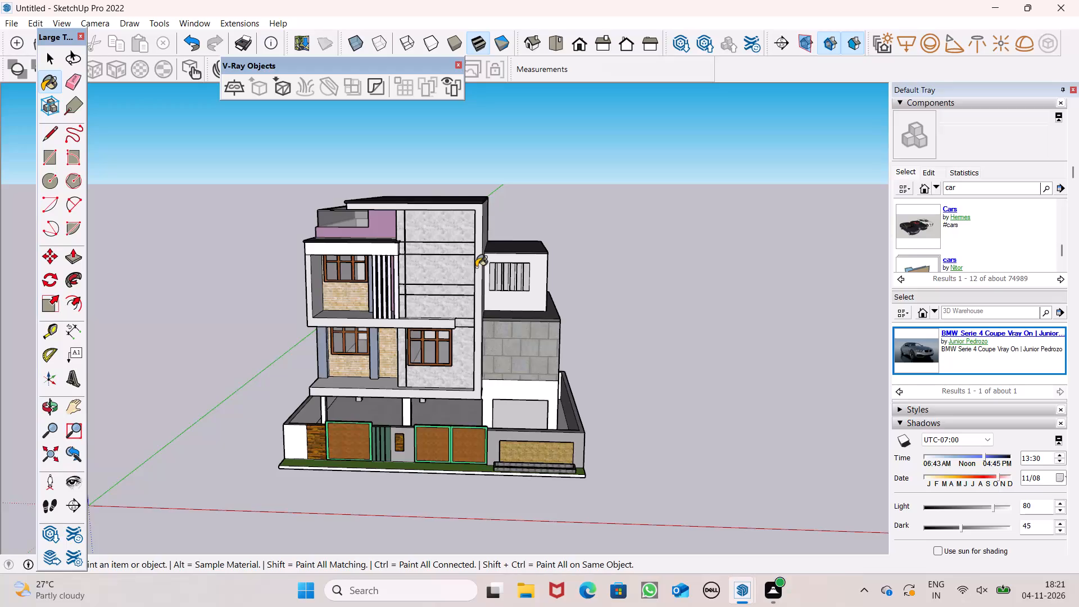
# Examine the multi-storey house model's front facade, roof and side wing from different angles and distances.
pyautogui.scroll(-4, 476, 267)
pyautogui.moveTo(565, 303); pyautogui.dragTo(565, 336, button='middle')
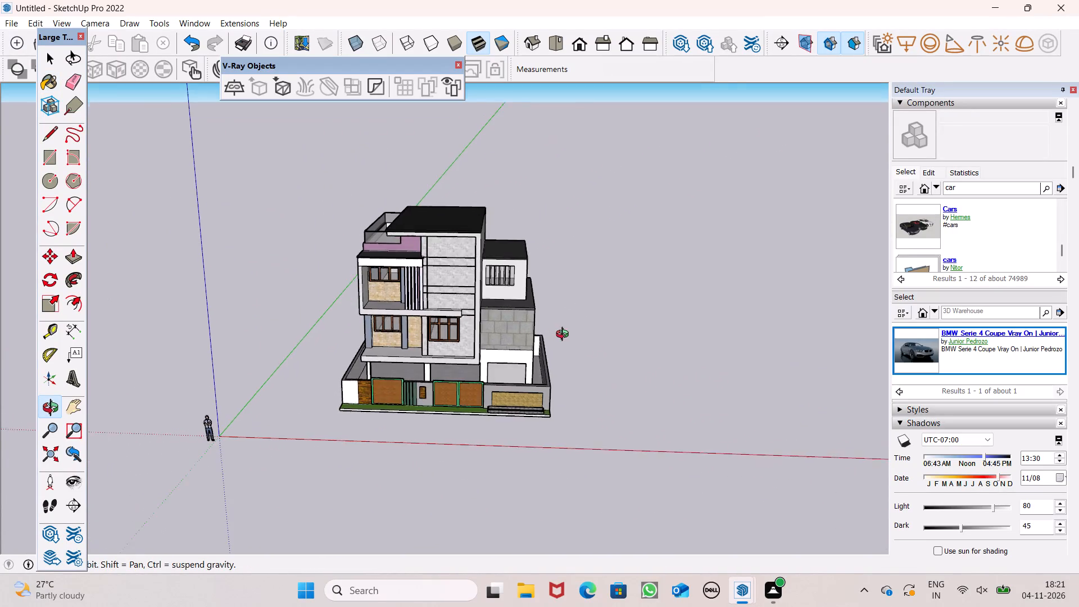
pyautogui.moveTo(565, 336); pyautogui.dragTo(509, 263, button='middle')
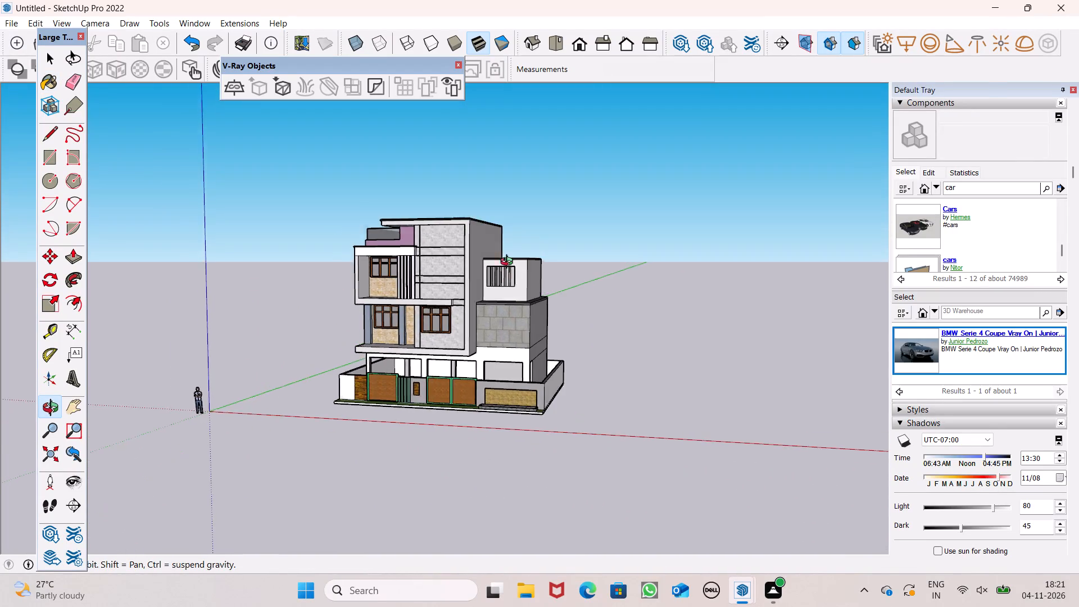
pyautogui.scroll(1, 509, 269)
pyautogui.moveTo(509, 263); pyautogui.dragTo(509, 265, button='middle')
pyautogui.scroll(-2, 378, 278)
pyautogui.moveTo(405, 337); pyautogui.dragTo(473, 363, button='middle')
pyautogui.scroll(7, 475, 286)
pyautogui.scroll(-3, 420, 226)
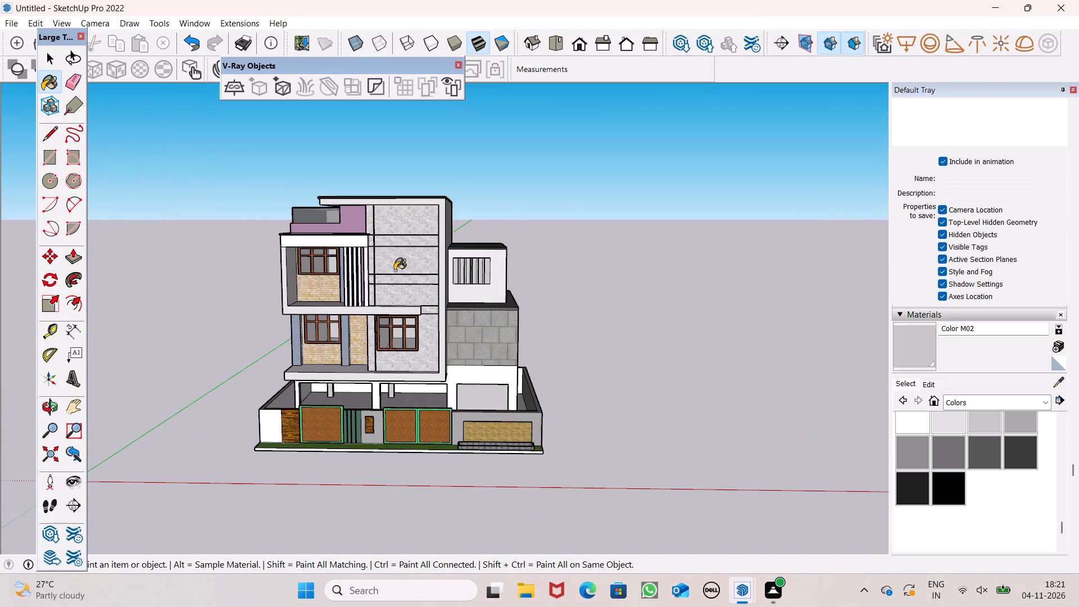
pyautogui.scroll(1, 634, 296)
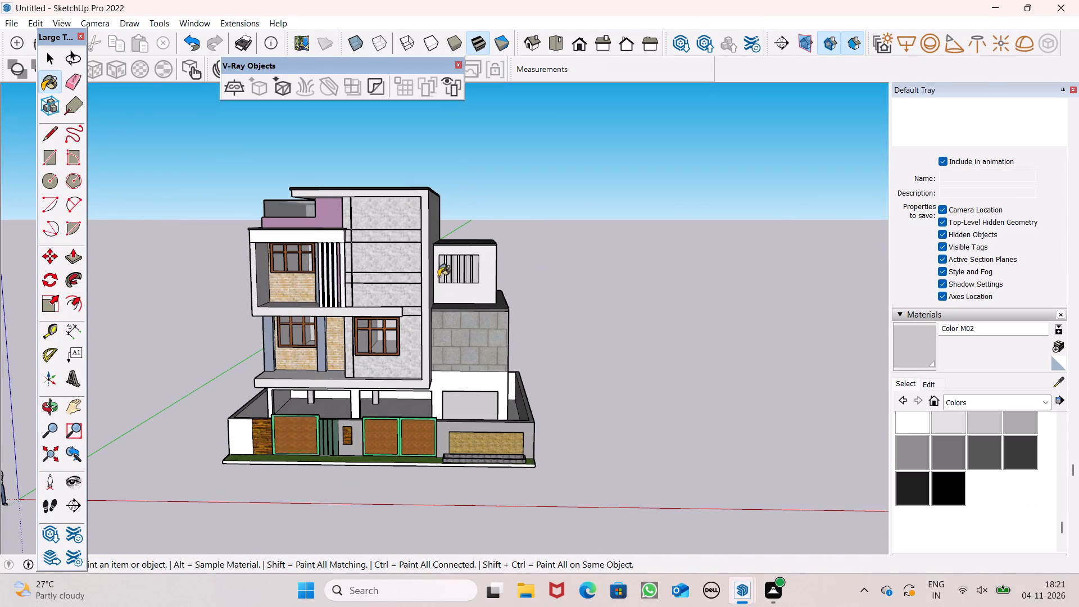
pyautogui.scroll(-3, 235, 282)
pyautogui.scroll(2, 586, 300)
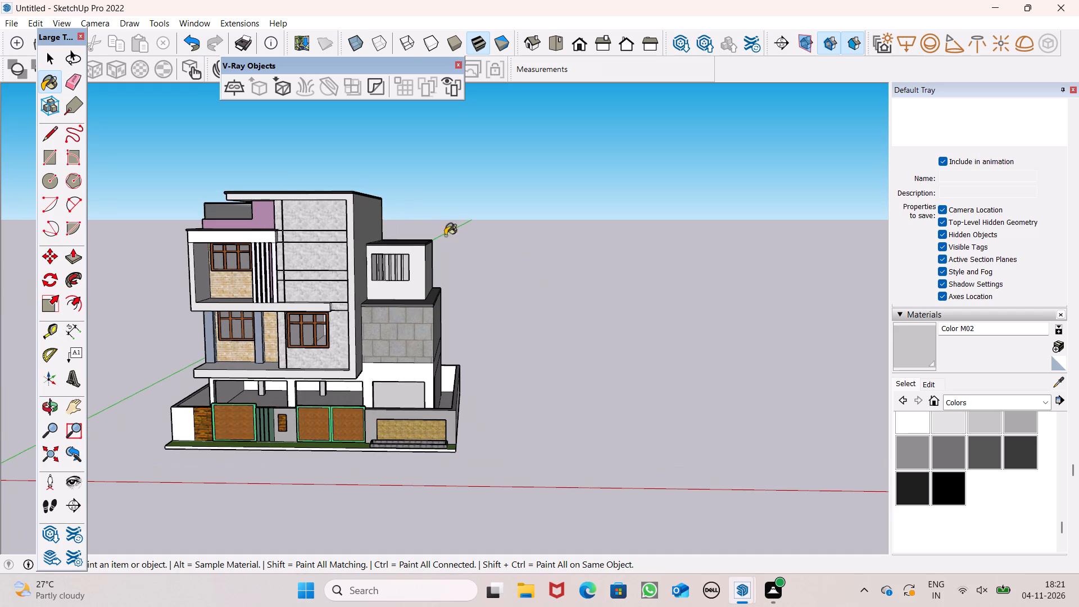
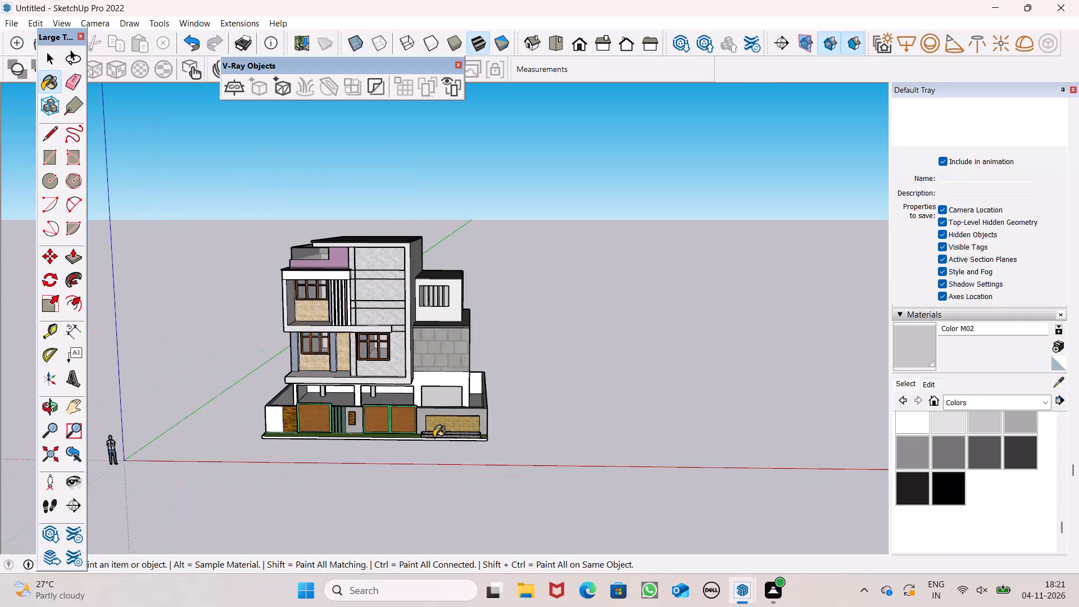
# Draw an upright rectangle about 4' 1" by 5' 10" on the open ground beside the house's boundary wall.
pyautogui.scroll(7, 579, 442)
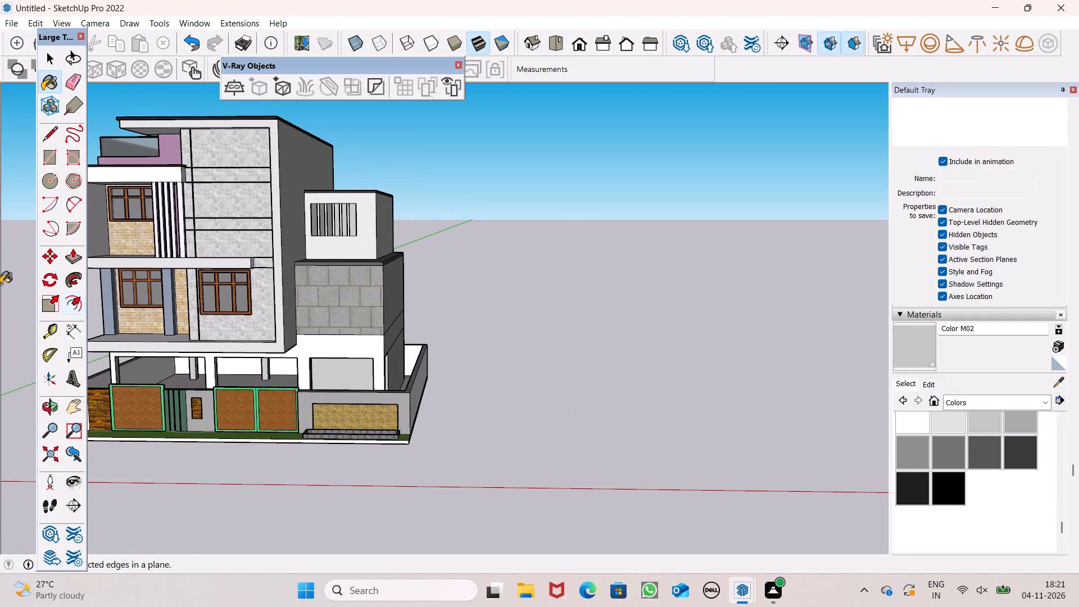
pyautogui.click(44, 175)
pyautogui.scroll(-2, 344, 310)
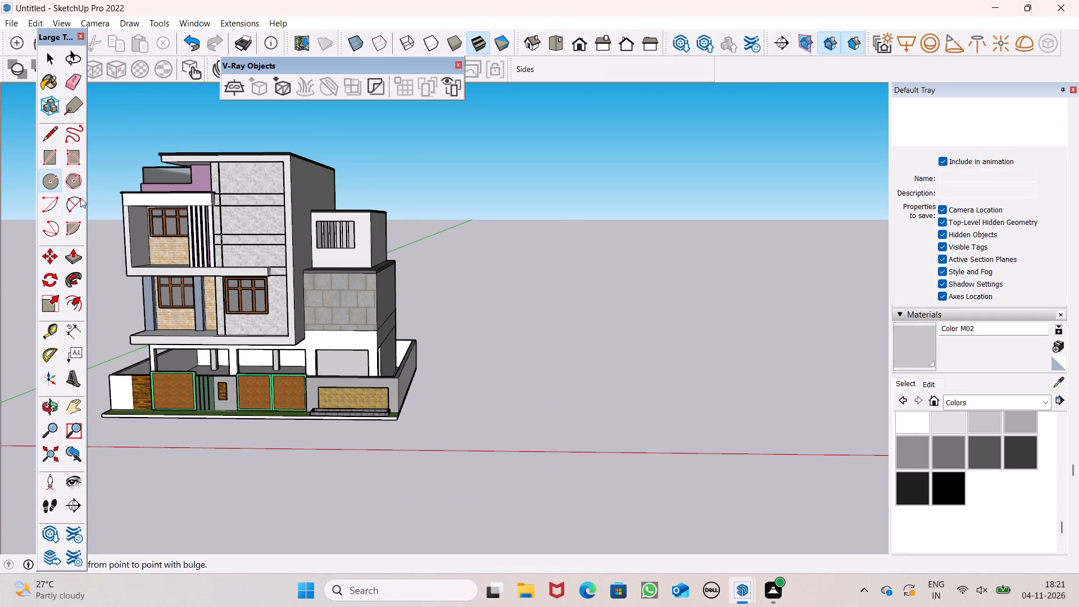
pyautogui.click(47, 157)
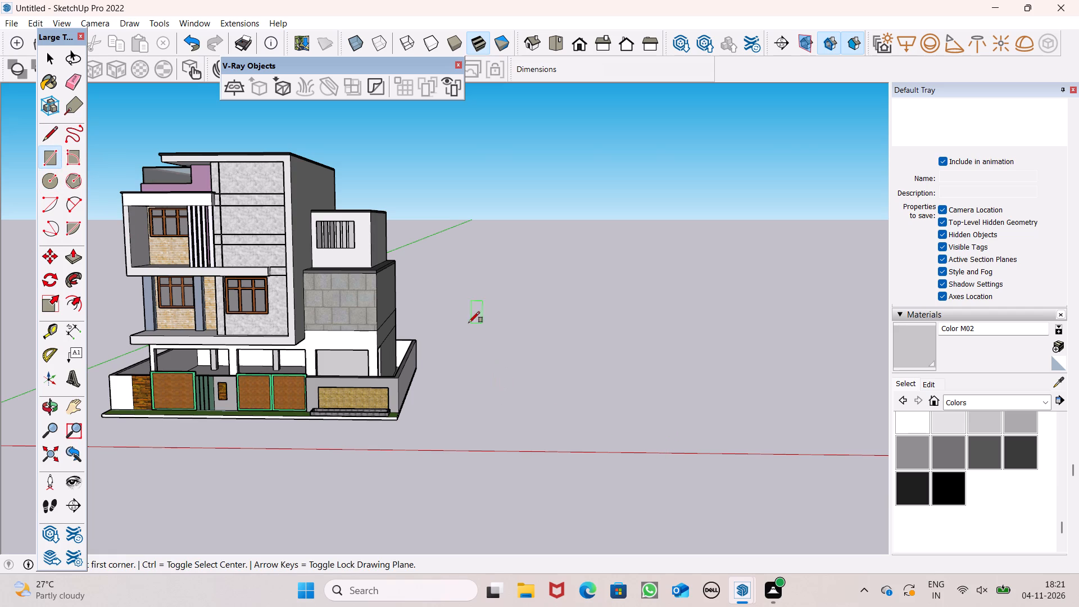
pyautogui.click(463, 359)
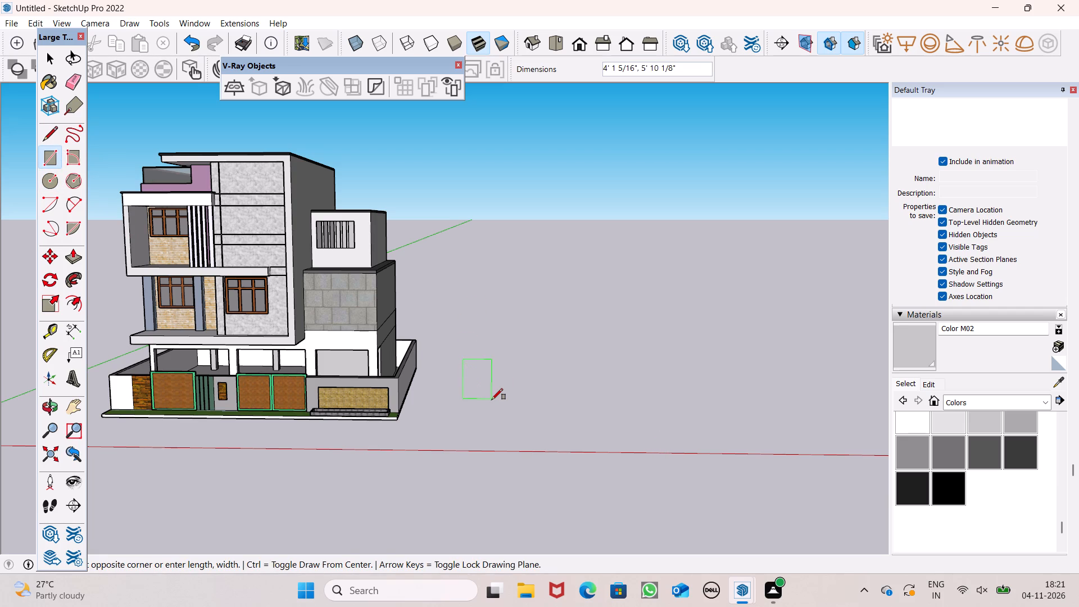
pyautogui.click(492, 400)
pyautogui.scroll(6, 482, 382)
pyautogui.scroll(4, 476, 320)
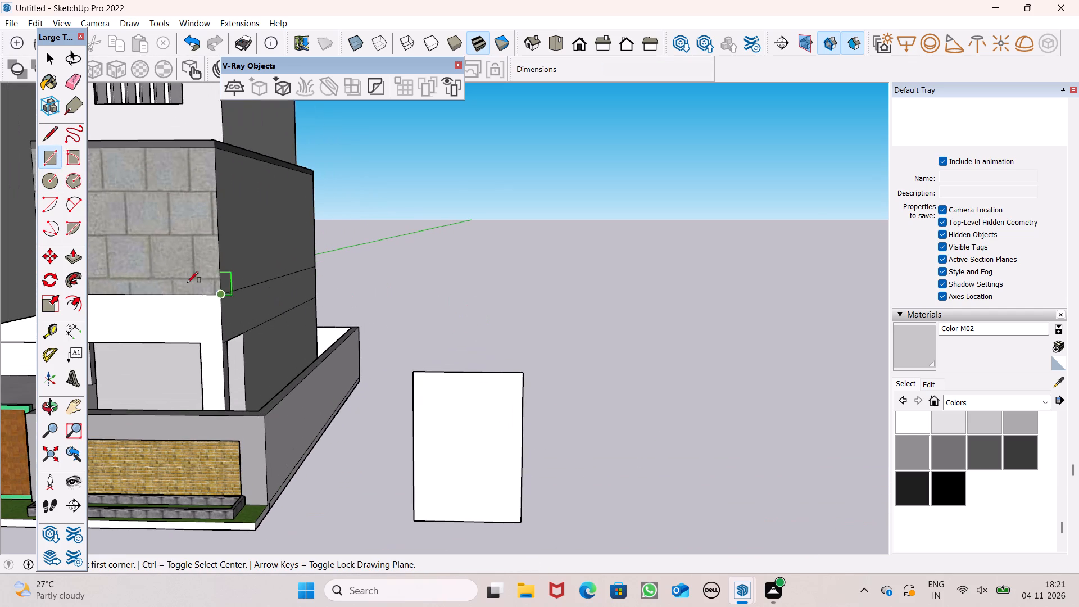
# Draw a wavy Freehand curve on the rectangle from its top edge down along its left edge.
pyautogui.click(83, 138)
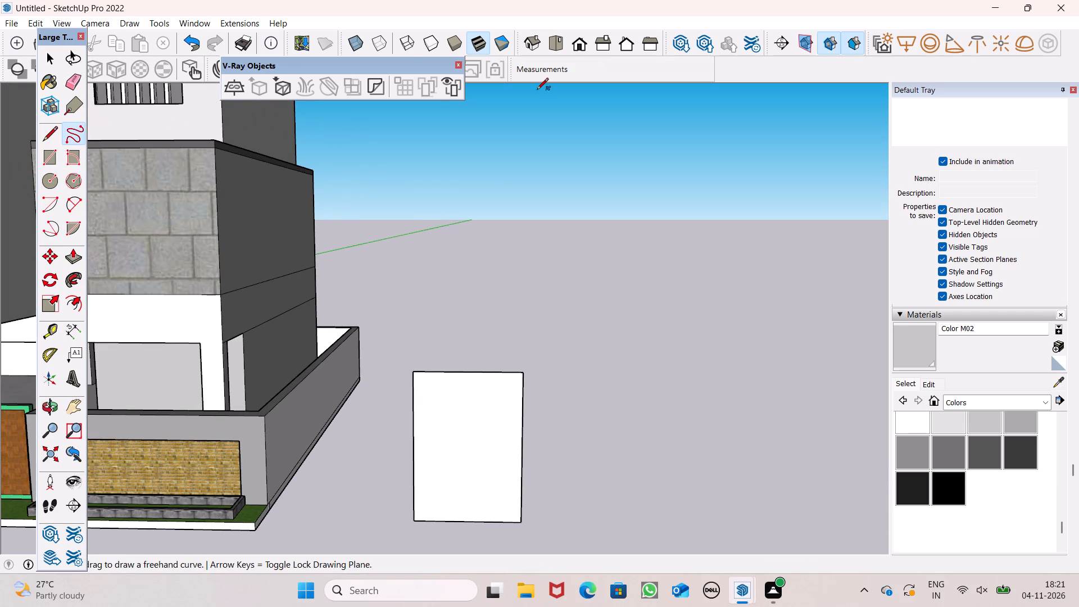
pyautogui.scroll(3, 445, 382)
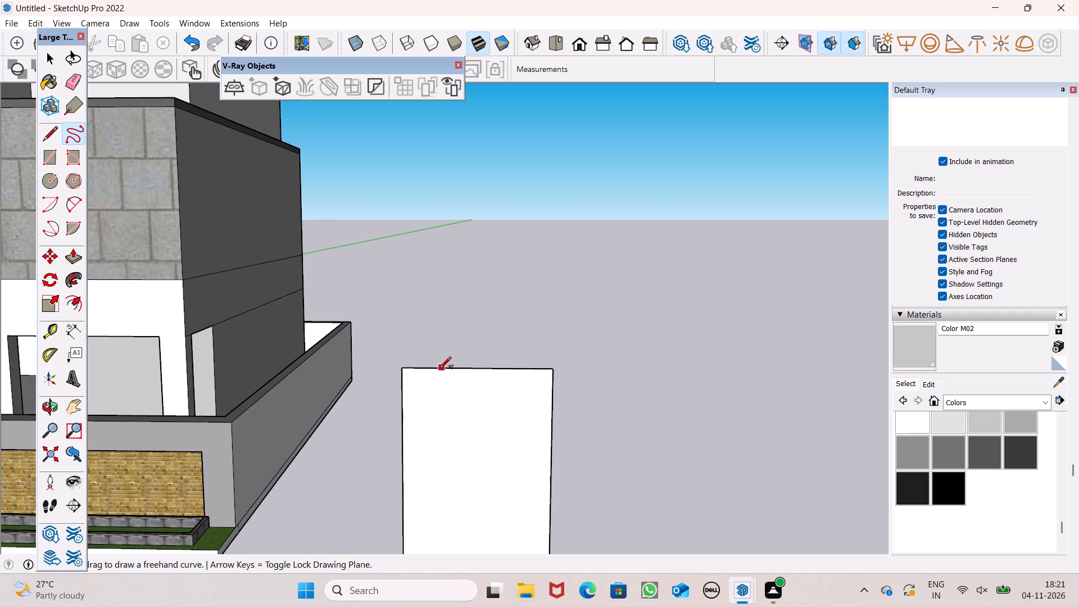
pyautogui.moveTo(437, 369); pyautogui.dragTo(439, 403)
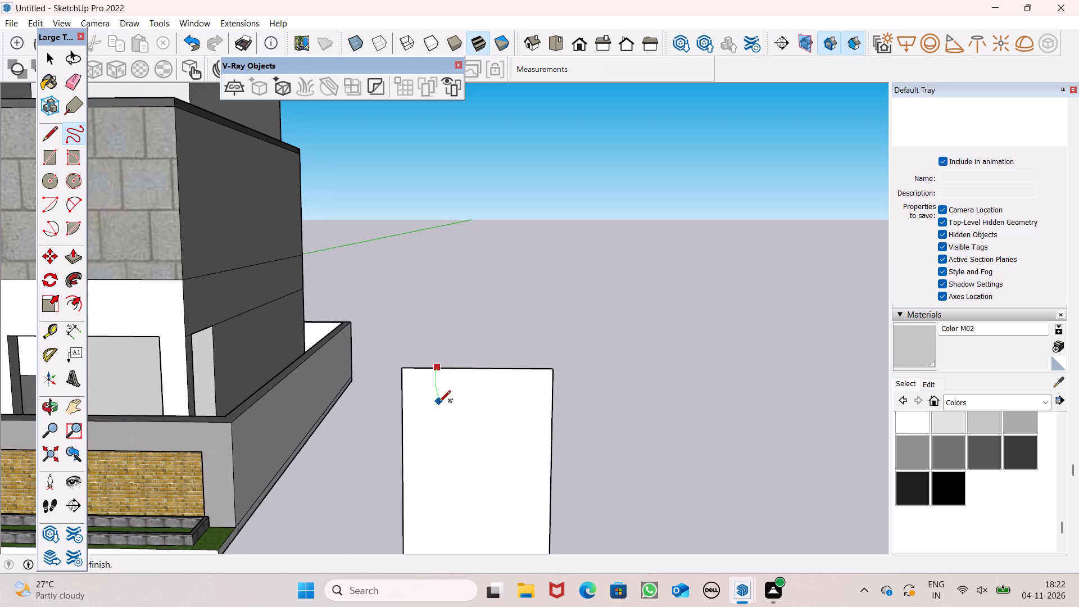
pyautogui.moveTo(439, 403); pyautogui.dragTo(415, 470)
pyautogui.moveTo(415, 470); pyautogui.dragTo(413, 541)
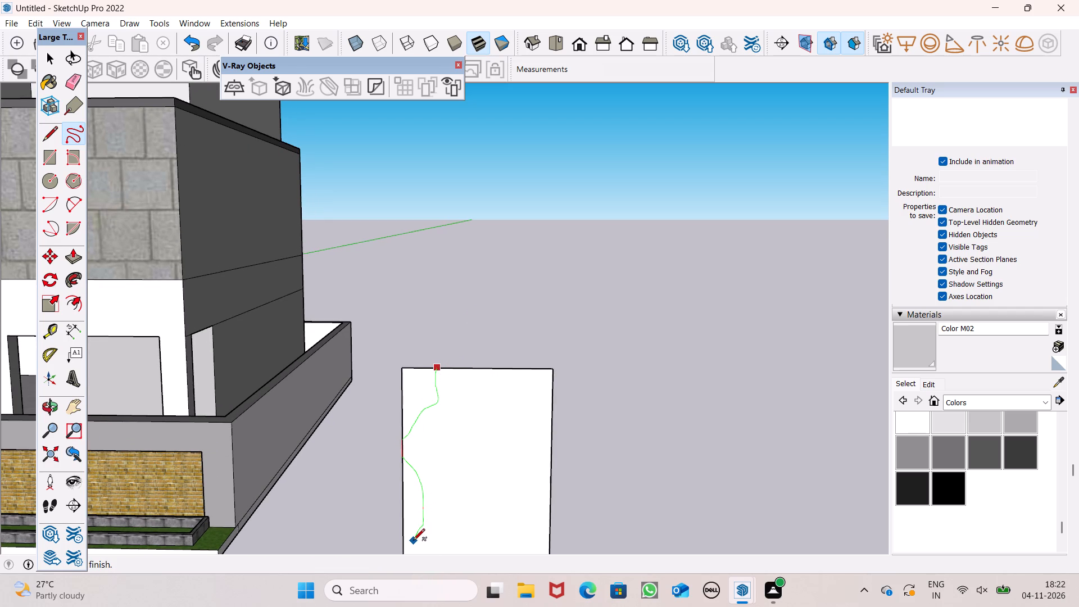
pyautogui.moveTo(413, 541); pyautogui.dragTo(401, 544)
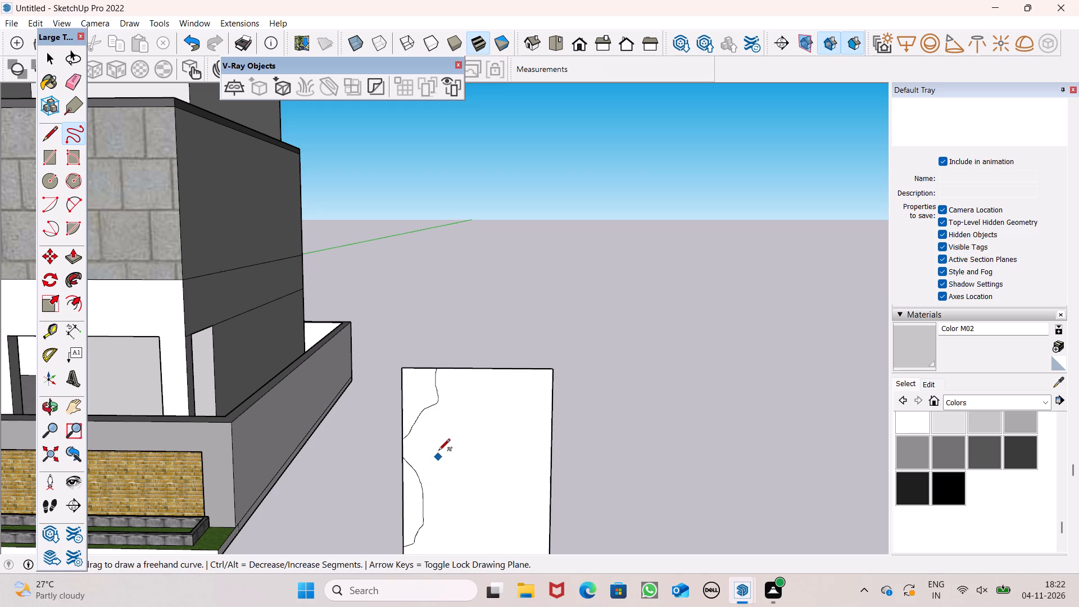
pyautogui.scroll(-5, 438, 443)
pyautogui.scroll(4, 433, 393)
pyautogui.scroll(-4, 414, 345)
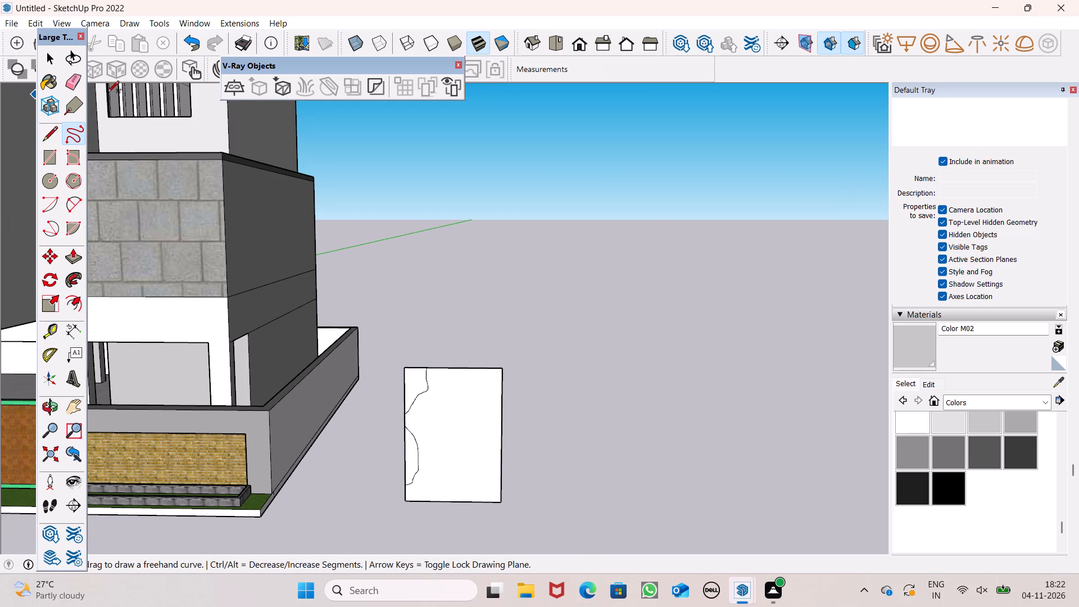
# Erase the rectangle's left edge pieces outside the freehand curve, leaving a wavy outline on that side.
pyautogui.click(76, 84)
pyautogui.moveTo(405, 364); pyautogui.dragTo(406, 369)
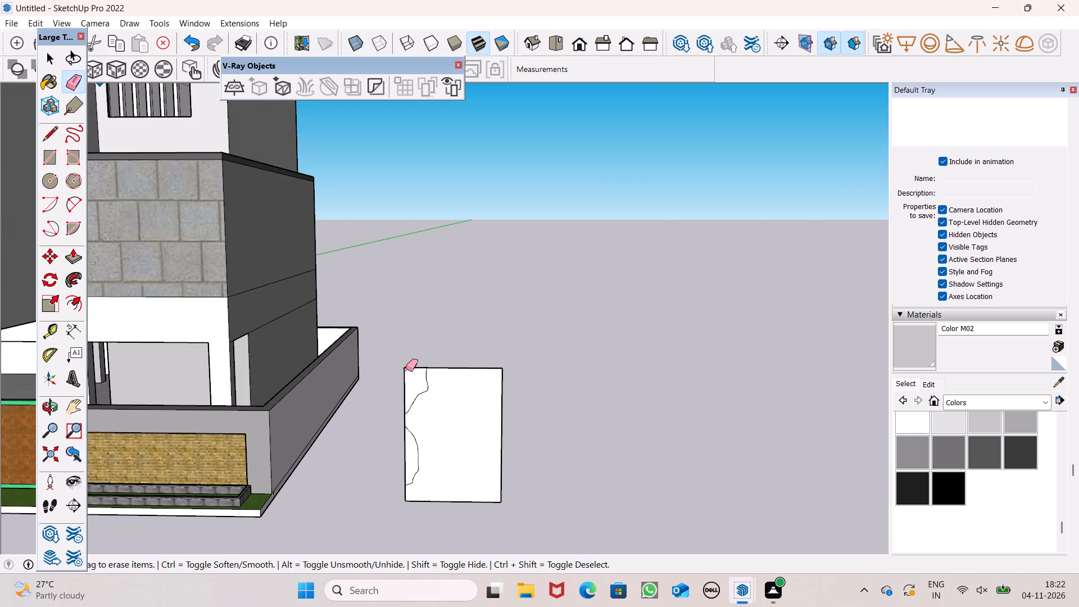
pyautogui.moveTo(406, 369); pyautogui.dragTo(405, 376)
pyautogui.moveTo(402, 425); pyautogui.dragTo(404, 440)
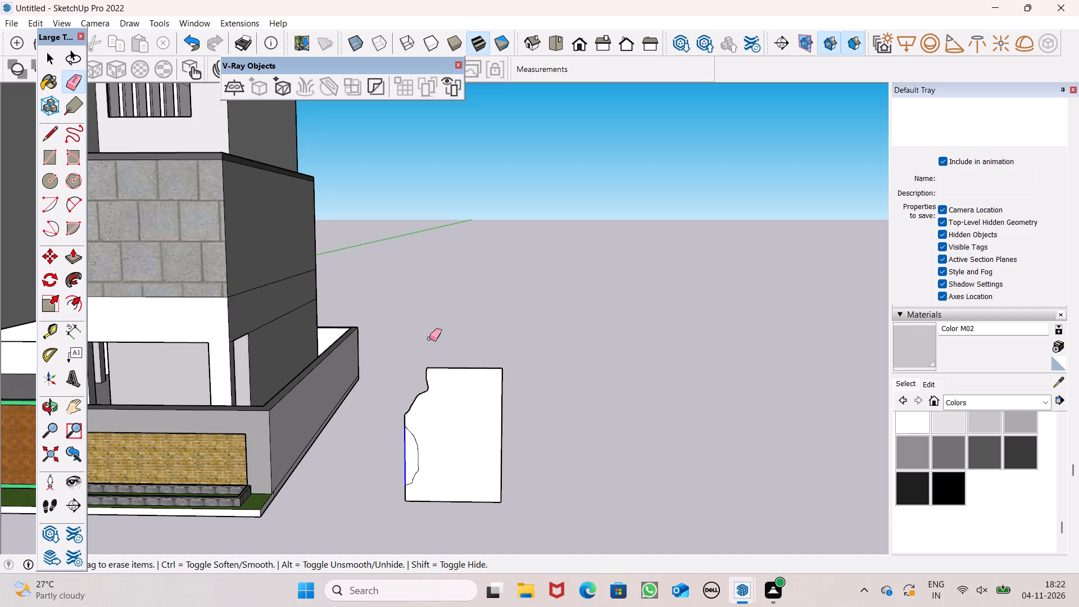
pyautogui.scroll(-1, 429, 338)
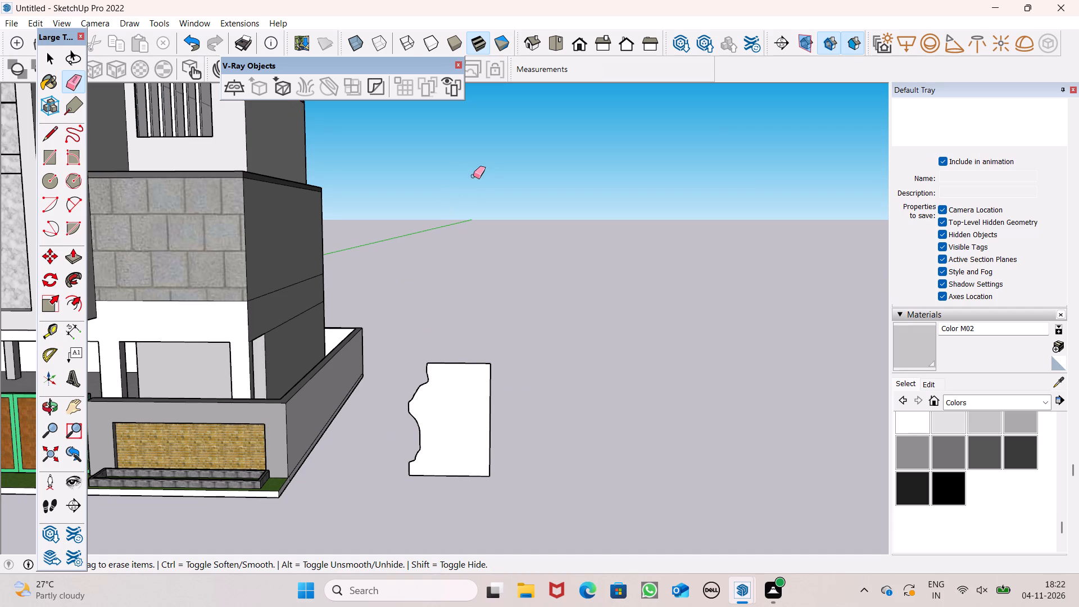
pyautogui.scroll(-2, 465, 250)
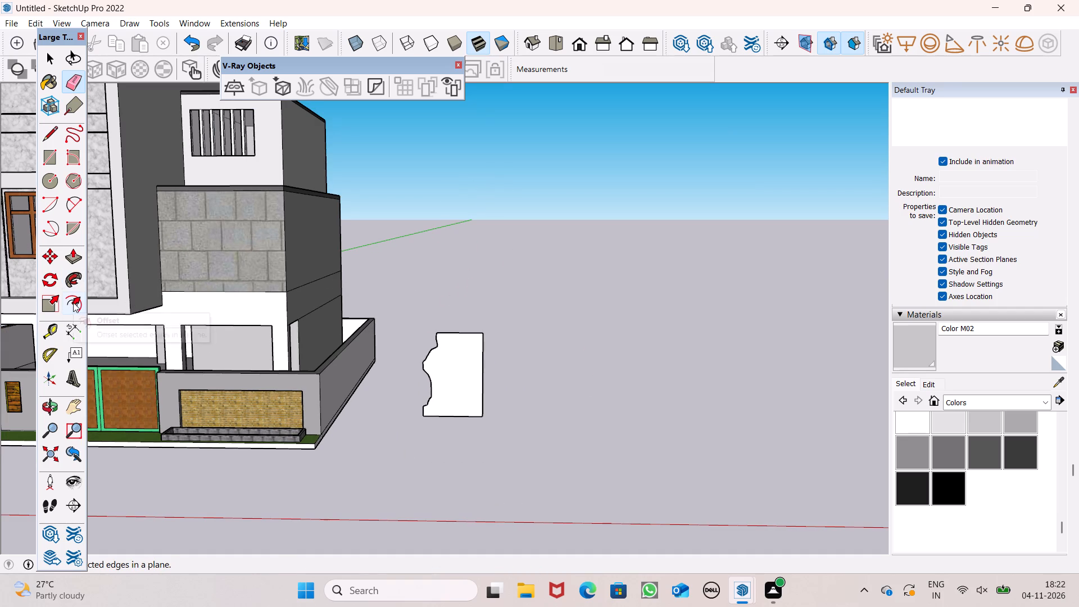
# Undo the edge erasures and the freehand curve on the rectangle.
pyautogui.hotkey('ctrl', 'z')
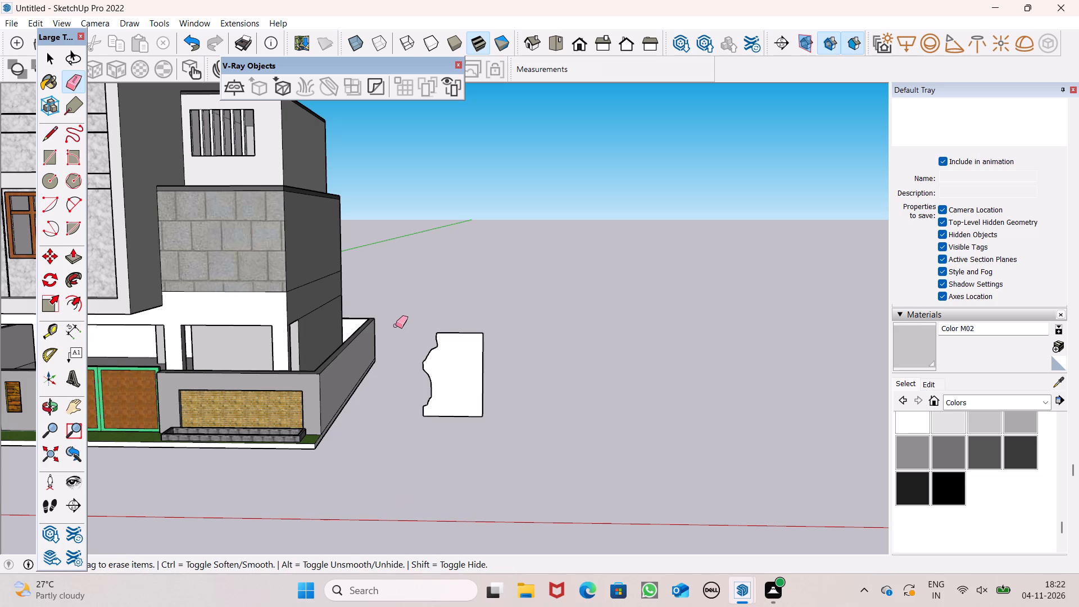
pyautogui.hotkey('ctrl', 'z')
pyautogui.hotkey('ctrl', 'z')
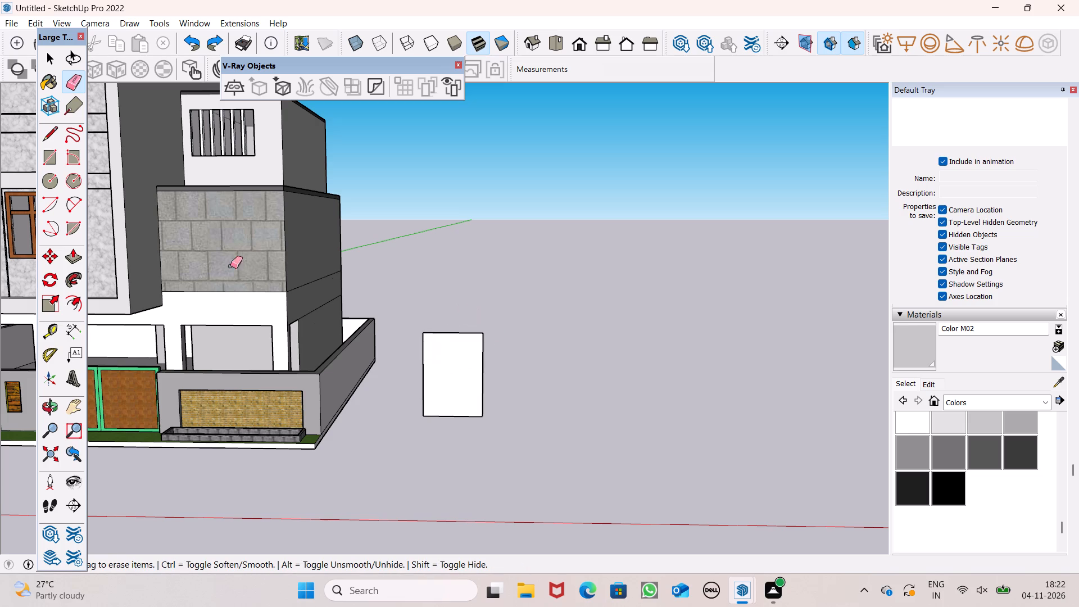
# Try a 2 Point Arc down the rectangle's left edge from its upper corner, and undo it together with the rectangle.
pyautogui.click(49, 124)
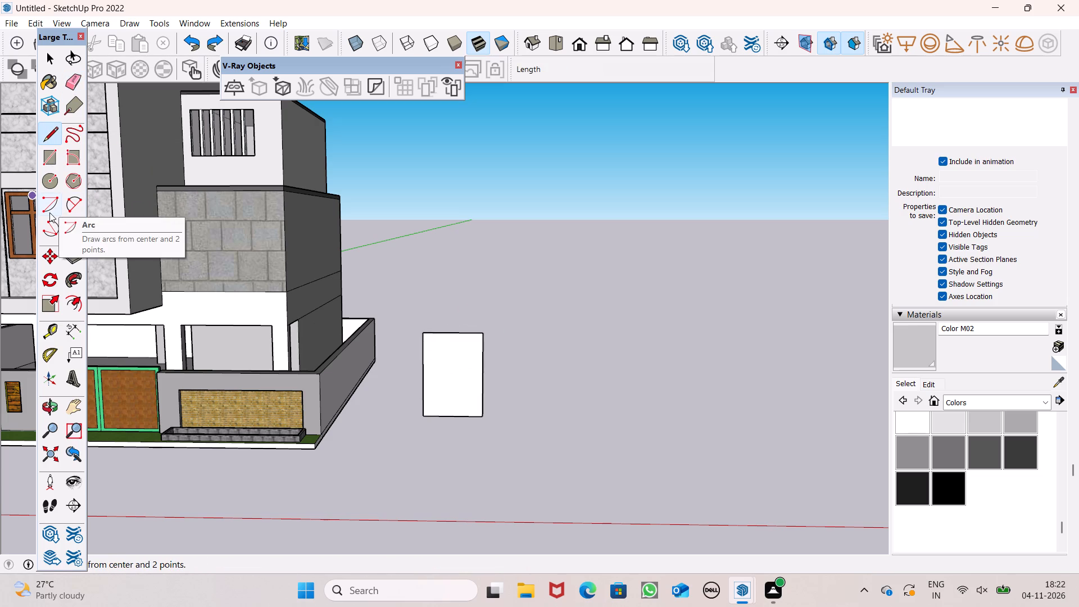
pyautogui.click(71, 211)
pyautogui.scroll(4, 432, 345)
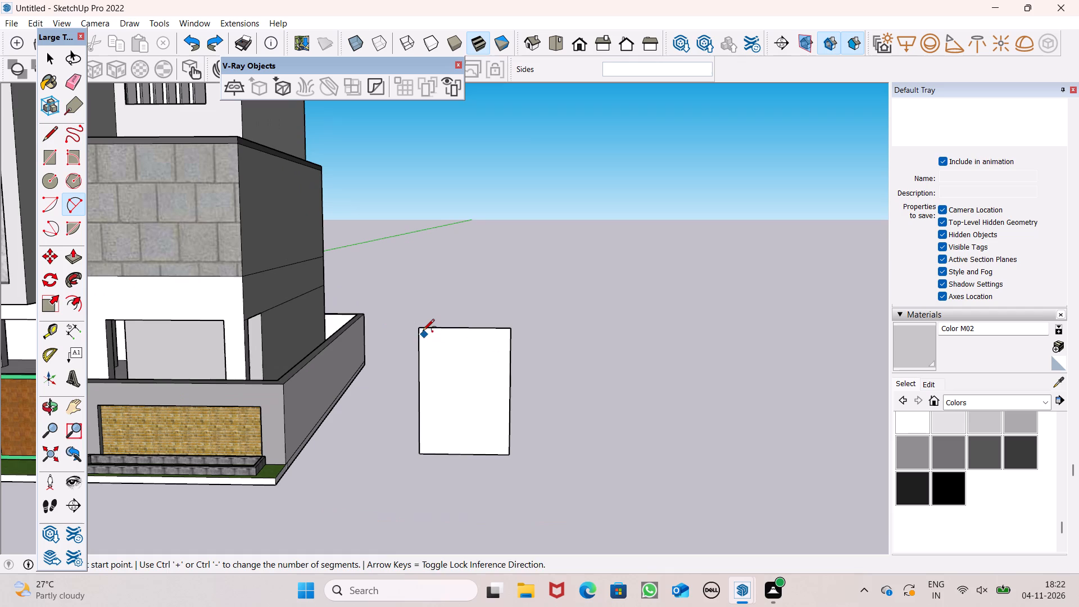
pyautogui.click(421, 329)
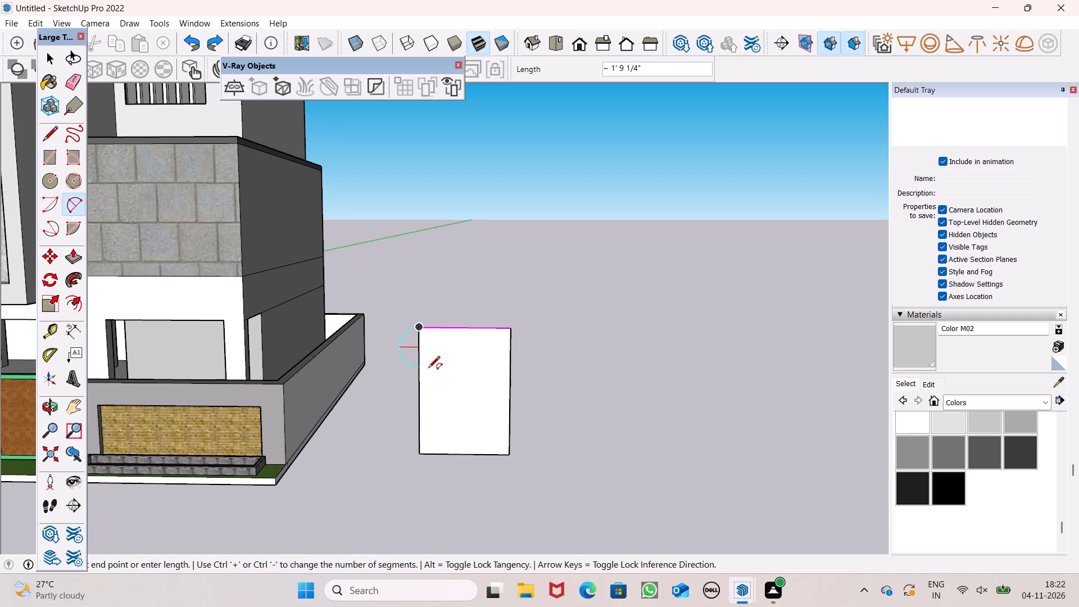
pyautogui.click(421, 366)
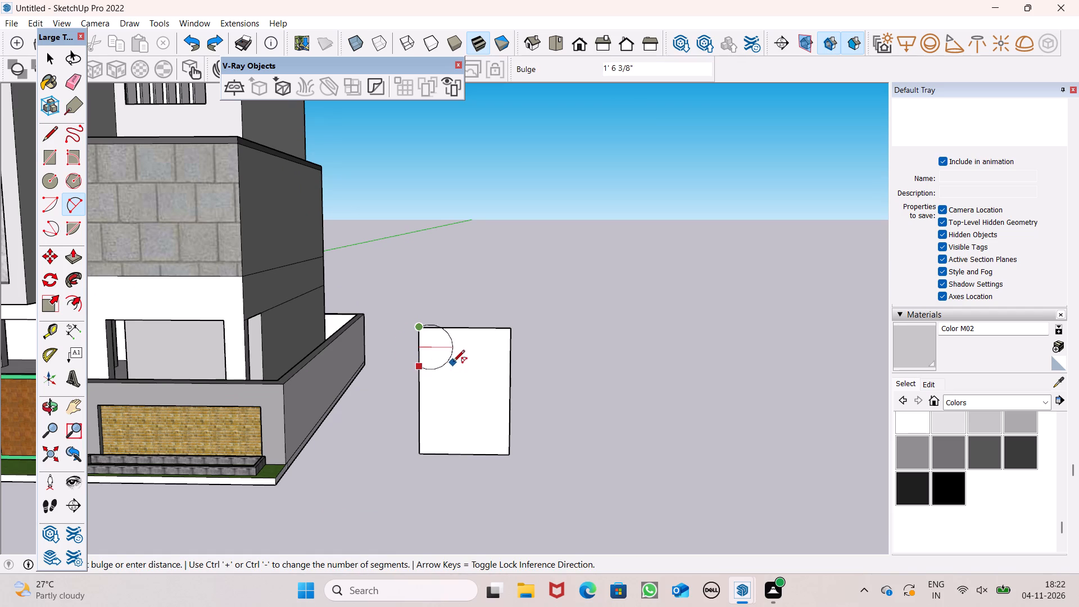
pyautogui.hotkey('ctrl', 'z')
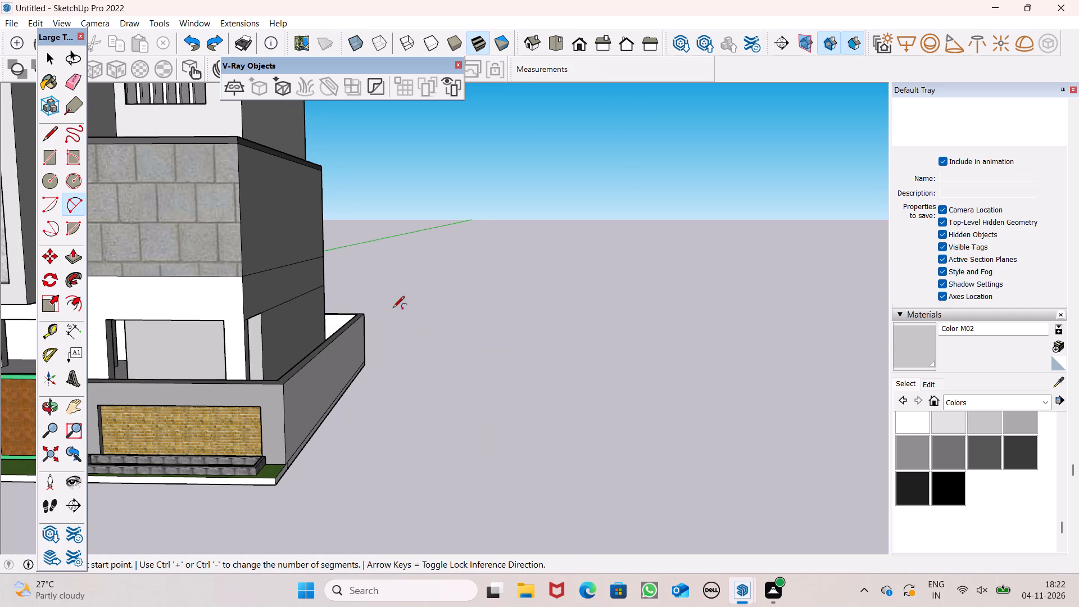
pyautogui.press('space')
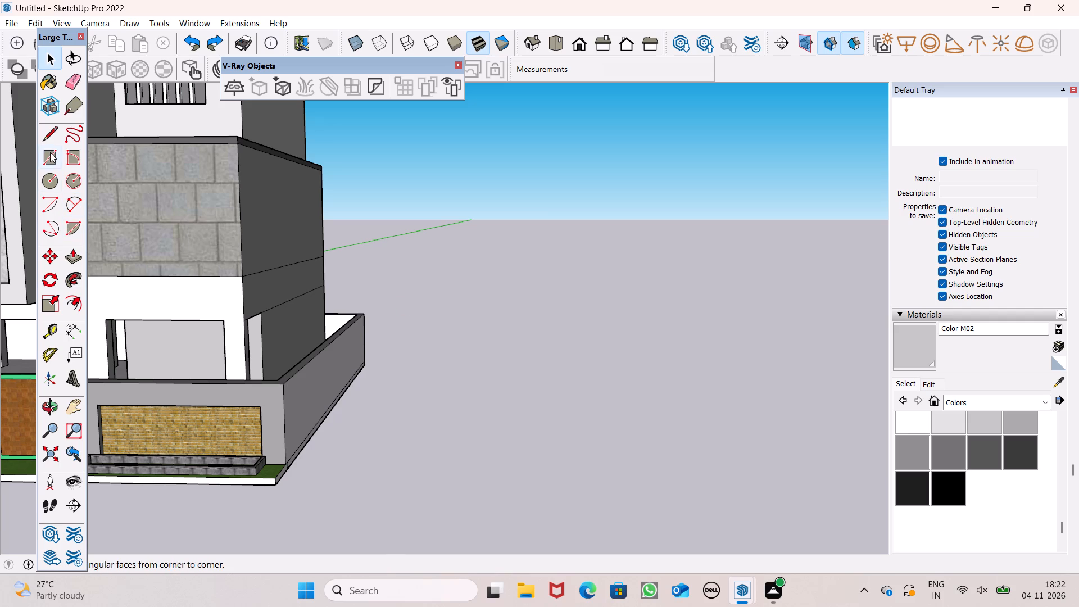
# Draw an upright rectangle about 3' 1" by 4' 5" on the open ground beside the boundary wall.
pyautogui.click(50, 152)
pyautogui.click(451, 338)
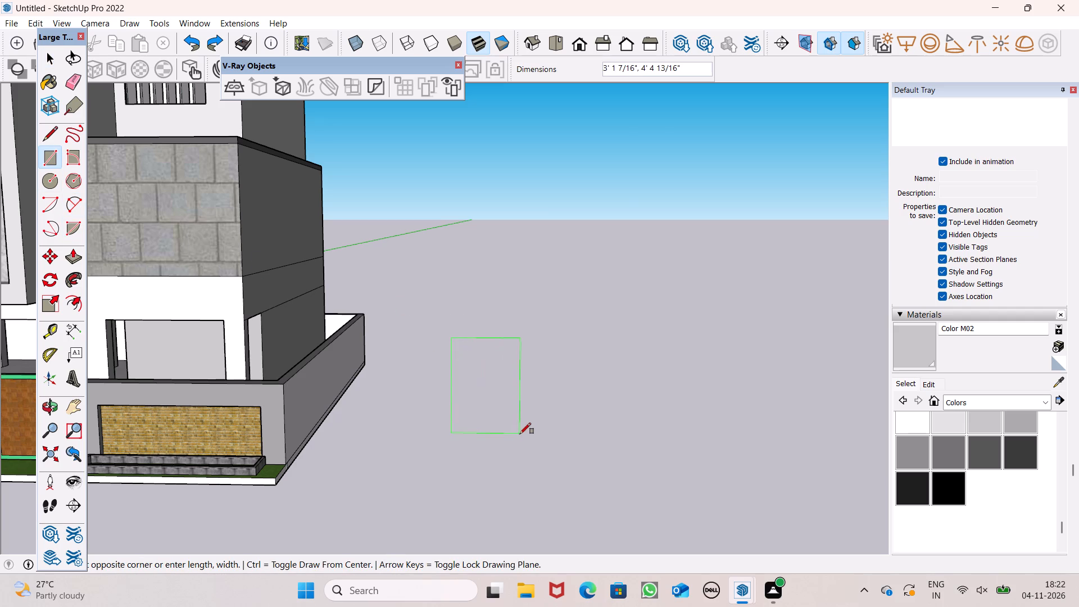
pyautogui.click(520, 434)
# Draw a 2 Point Arc down from the rectangle's top-edge midpoint, about 1' 3" long, bulging left about 5 3/4".
pyautogui.click(80, 201)
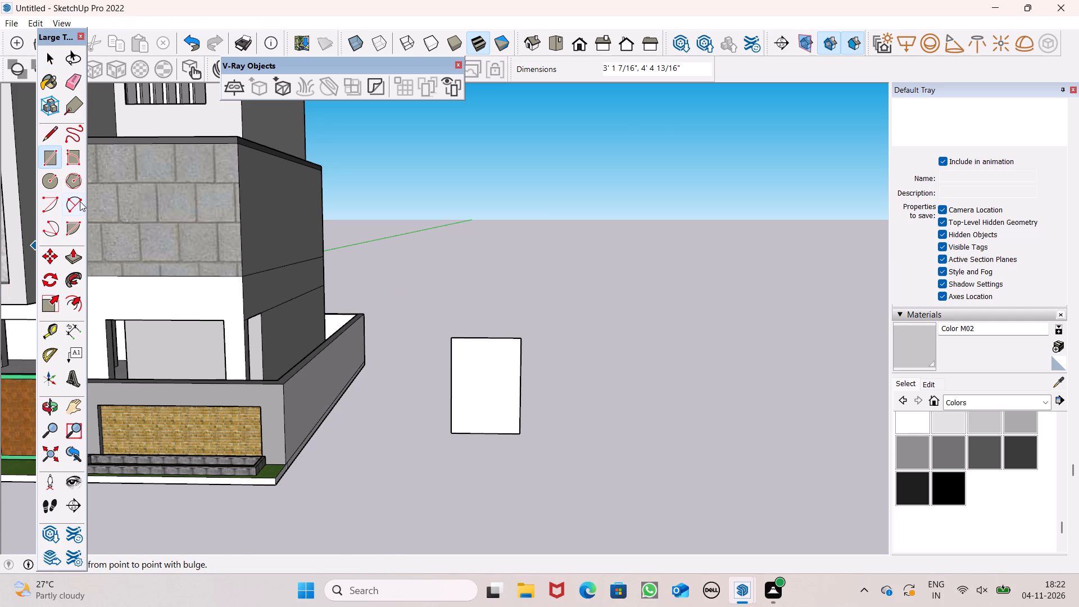
pyautogui.scroll(3, 448, 372)
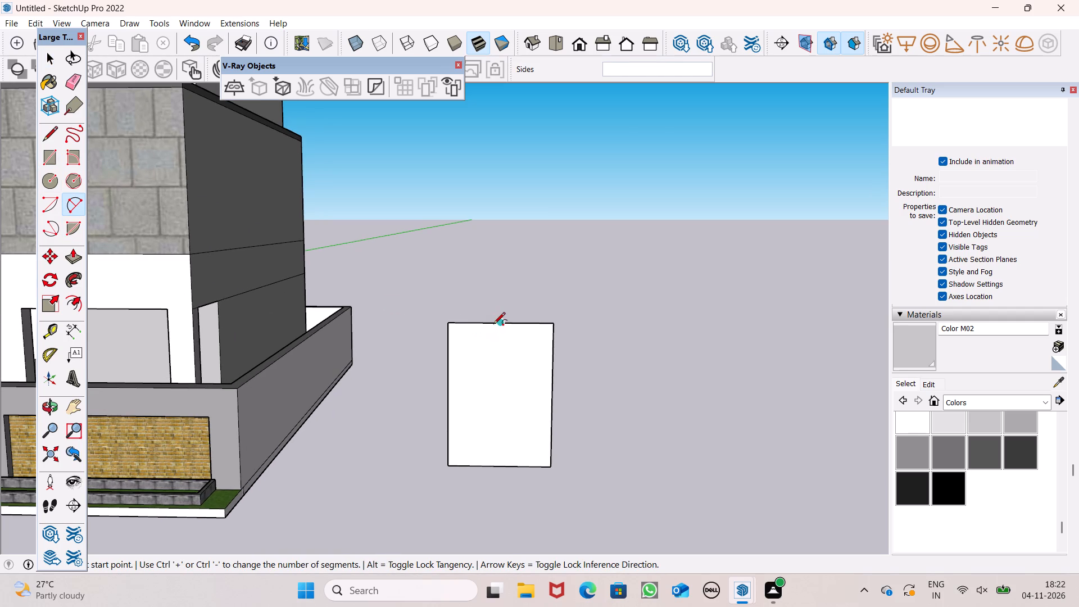
pyautogui.click(494, 323)
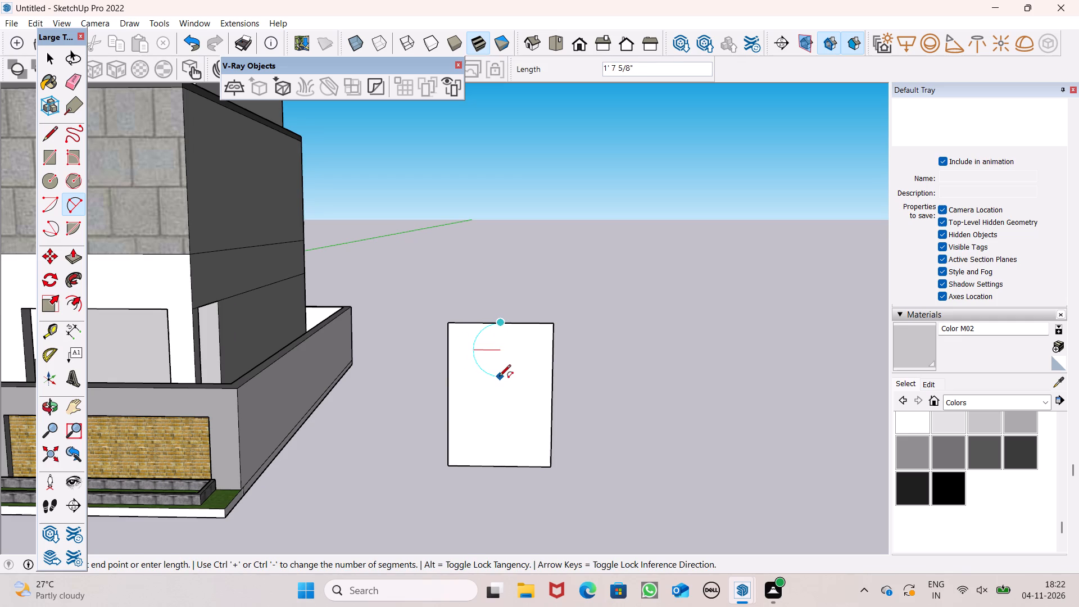
pyautogui.scroll(2, 500, 378)
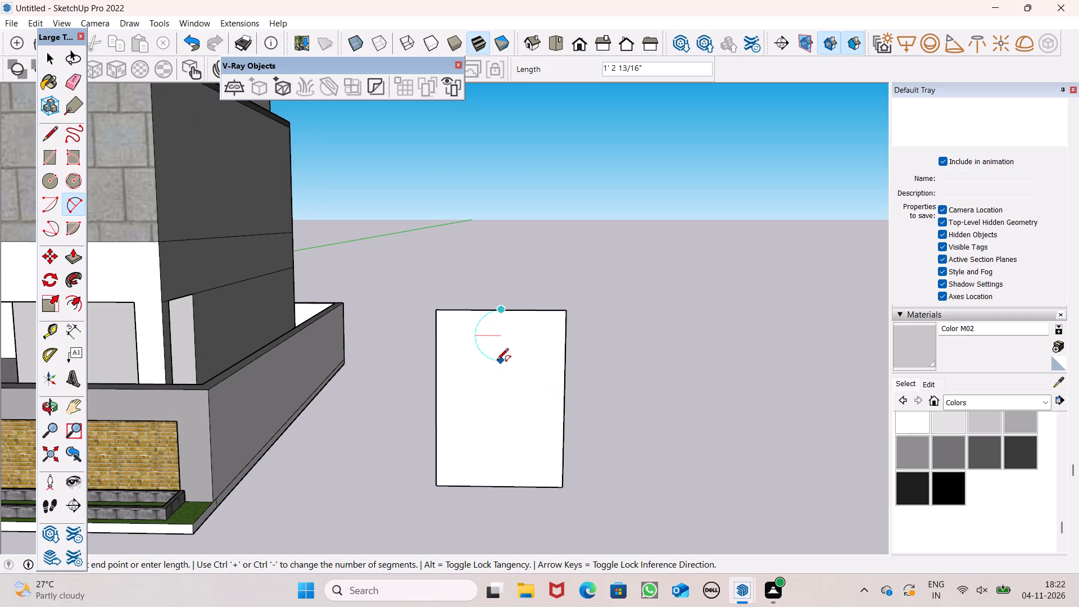
pyautogui.click(497, 361)
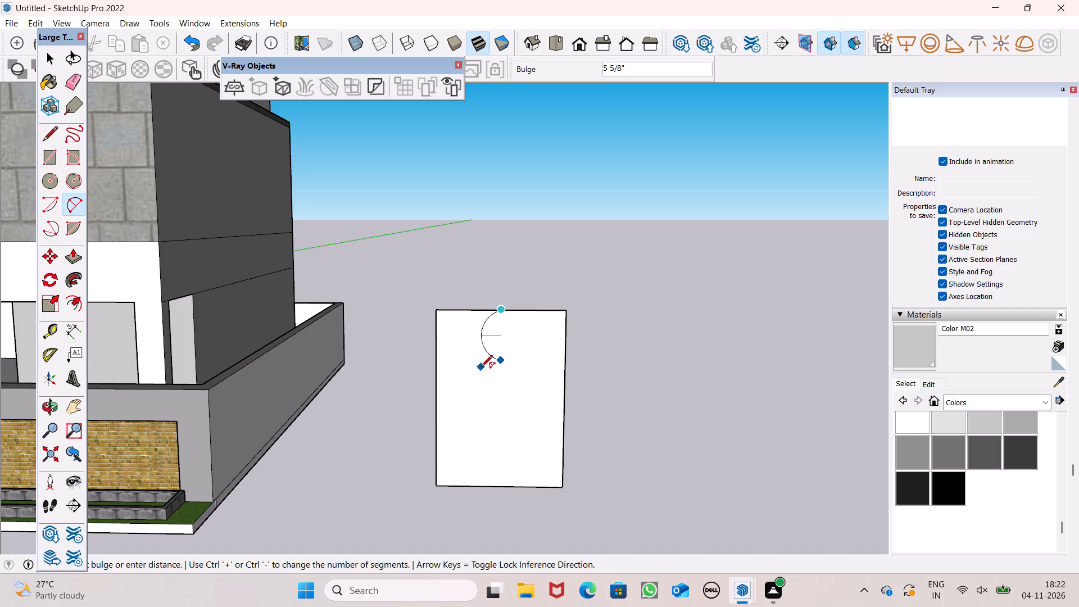
pyautogui.click(480, 365)
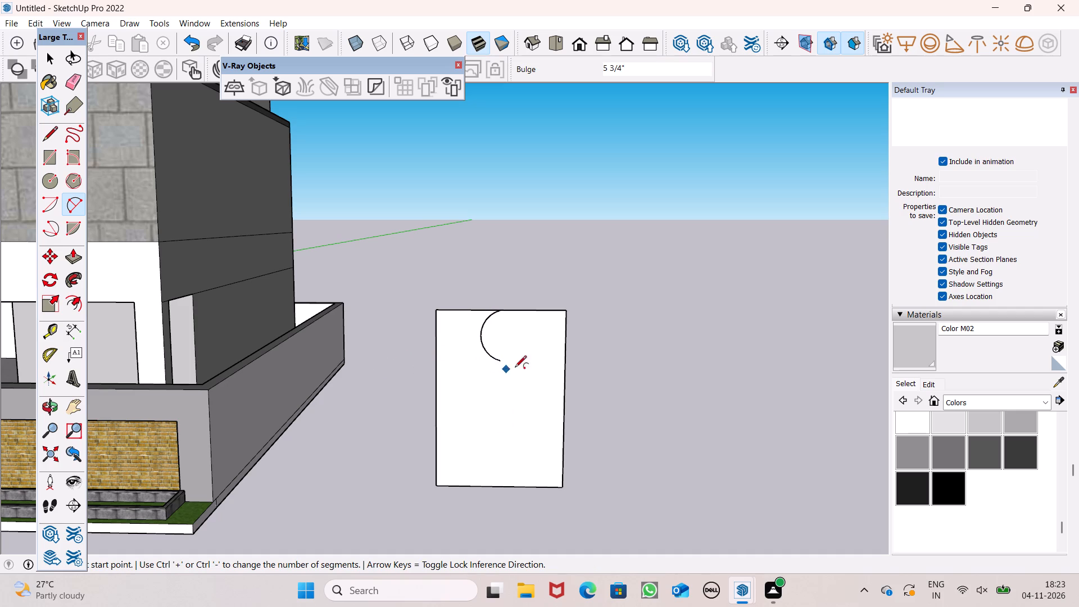
# Continue the S-curve with a second arc from the first arc's end to the bottom edge's middle, bulging right about 1' 2 3/4".
pyautogui.click(503, 360)
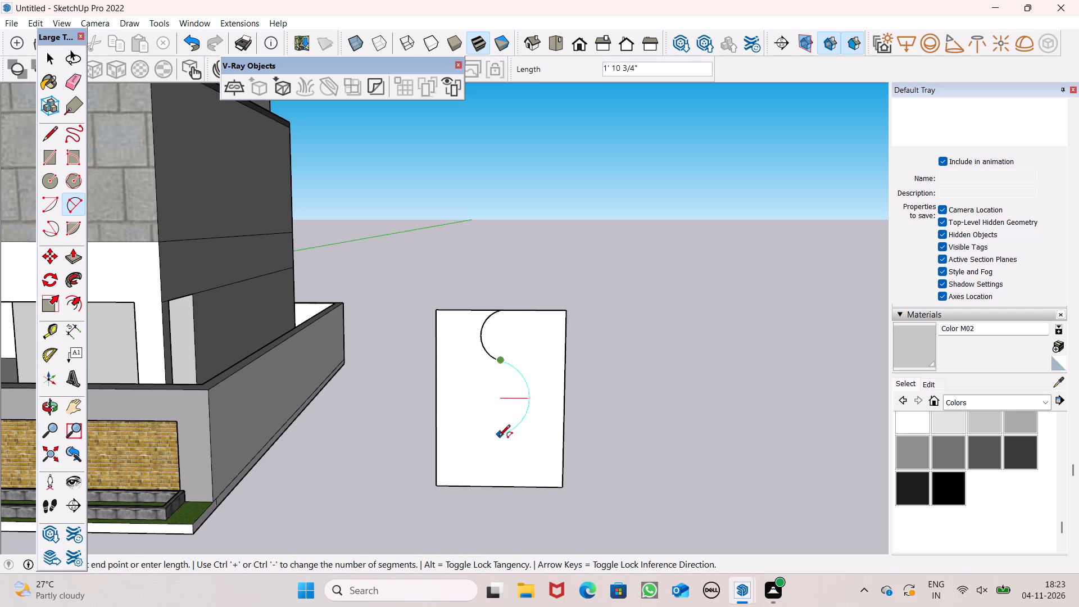
pyautogui.click(497, 484)
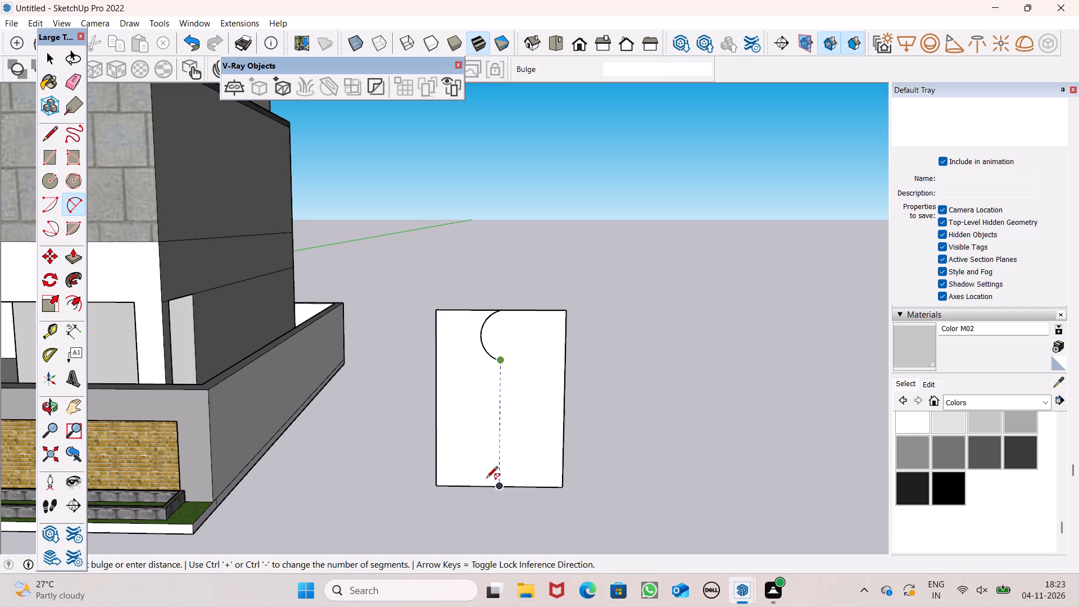
pyautogui.click(546, 456)
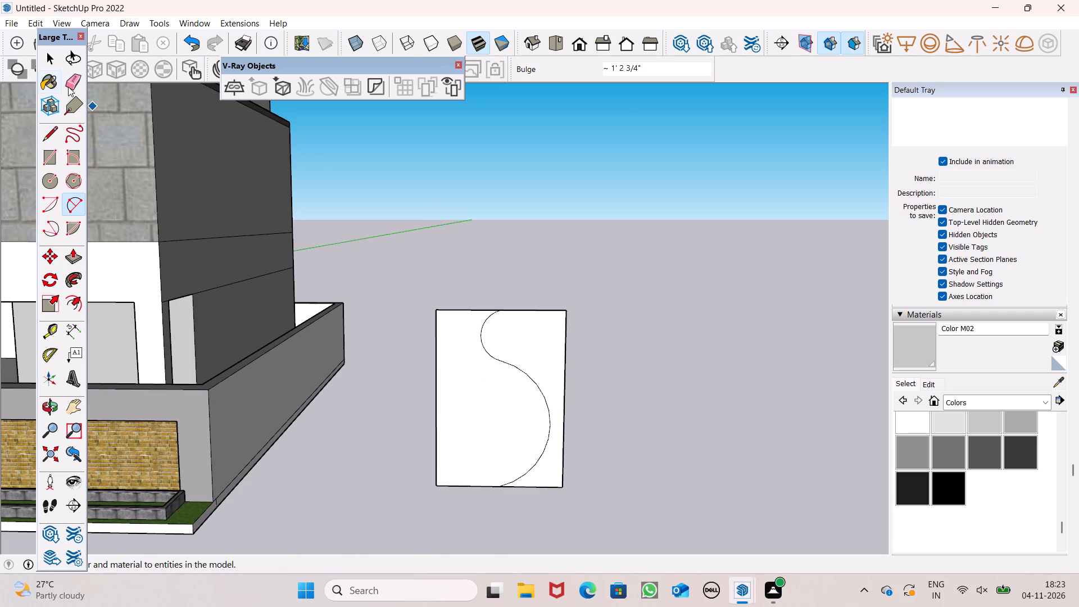
# Erase the rectangle's edges outside the S-curve, keeping only the closed curved profile between the straight edge and the arcs.
pyautogui.click(69, 76)
pyautogui.moveTo(532, 300); pyautogui.dragTo(568, 387)
pyautogui.moveTo(564, 483); pyautogui.dragTo(546, 495)
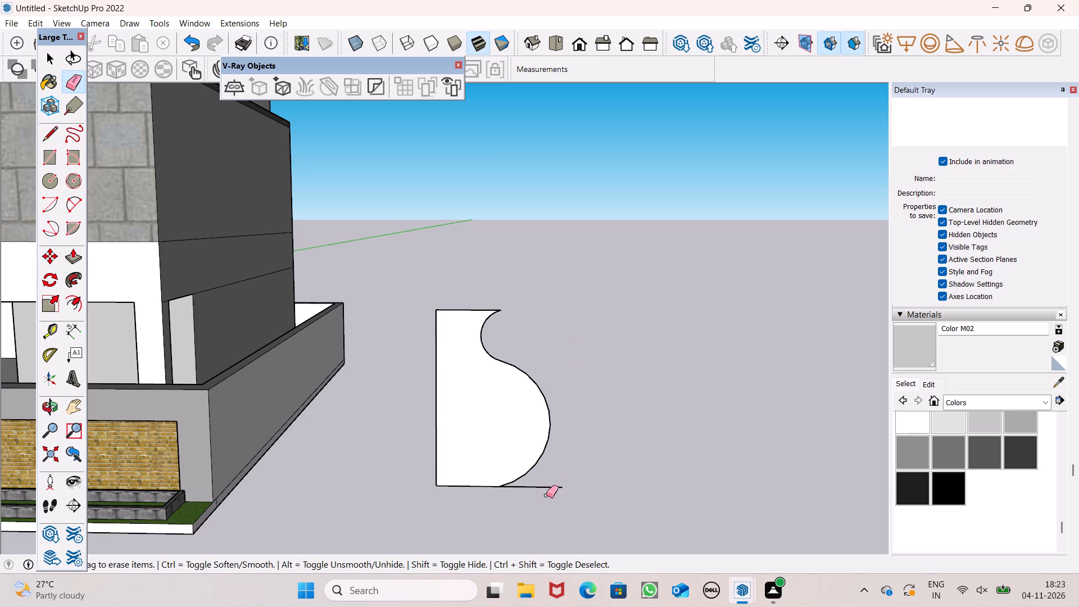
pyautogui.moveTo(546, 495); pyautogui.dragTo(533, 499)
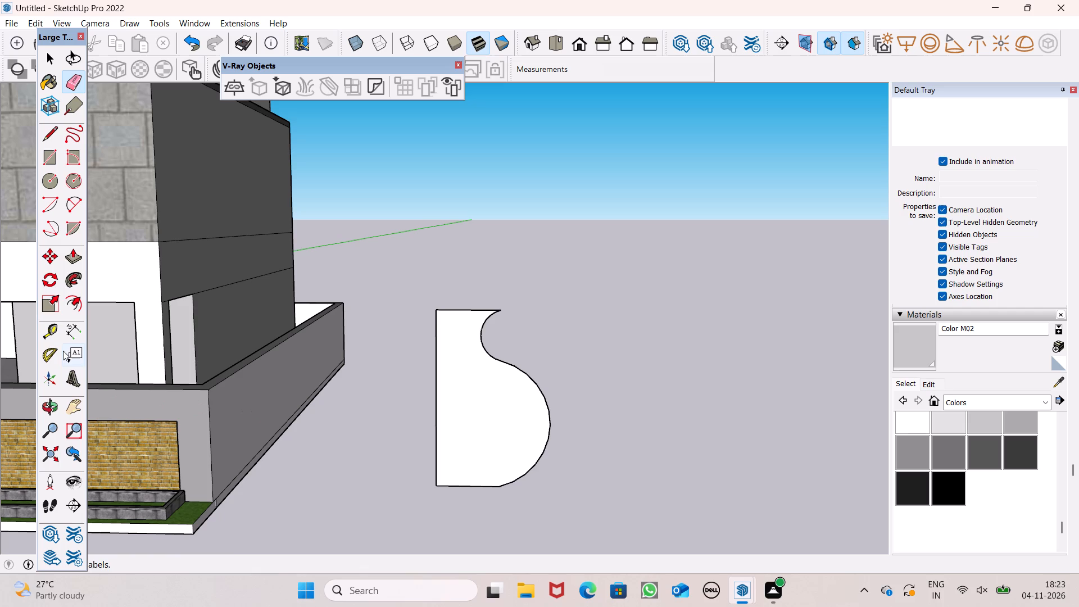
# Draw a horizontal circle with a radius of about 1' 1 5/16" on the ground below the curved profile.
pyautogui.click(40, 183)
pyautogui.scroll(-3, 398, 299)
pyautogui.moveTo(419, 500); pyautogui.dragTo(420, 539, button='middle')
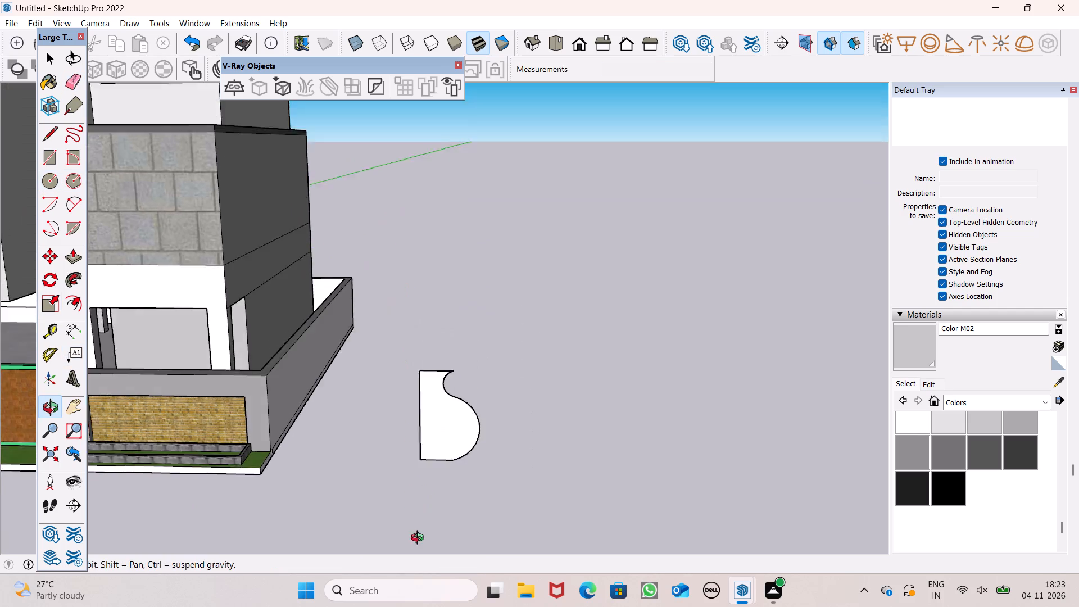
pyautogui.moveTo(420, 539); pyautogui.dragTo(420, 528, button='middle')
pyautogui.scroll(1, 420, 539)
pyautogui.scroll(-1, 423, 446)
pyautogui.scroll(5, 426, 438)
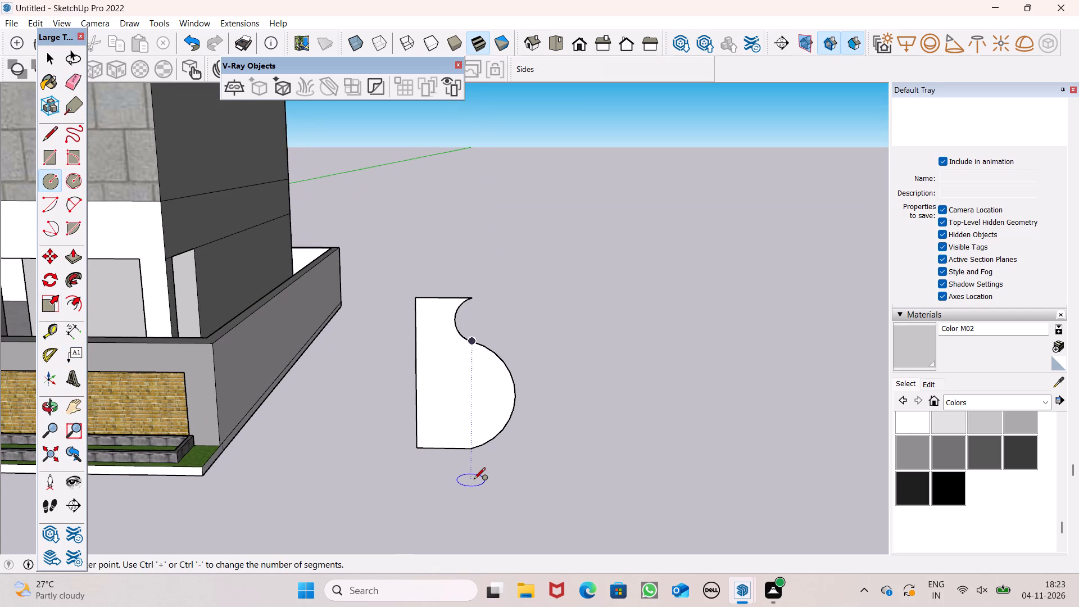
pyautogui.click(474, 480)
pyautogui.click(477, 497)
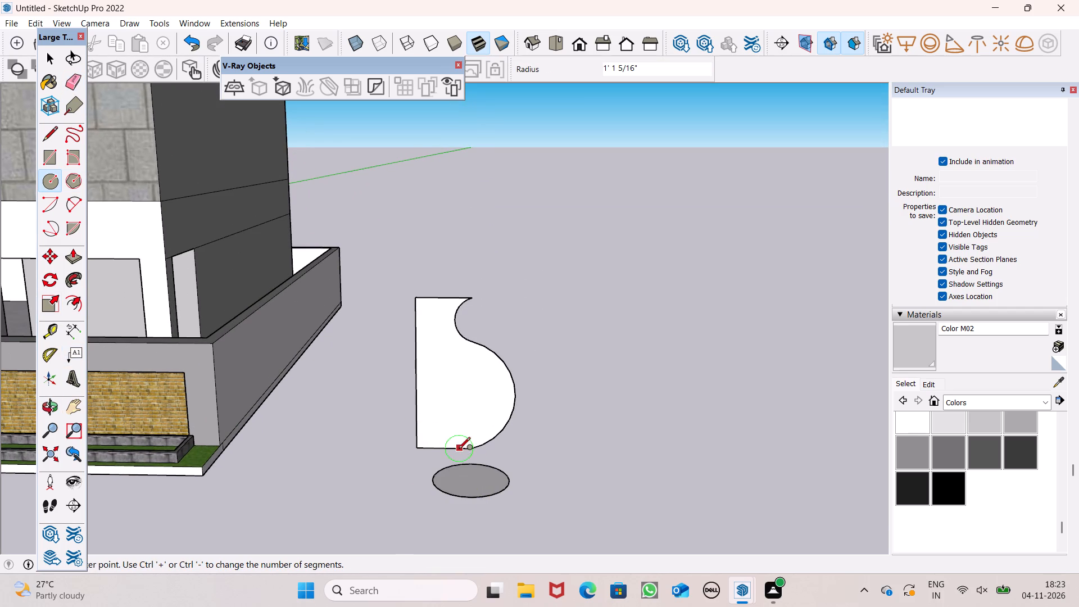
# Move the whole curved profile so the bottom corner of its straight edge sits at the ground circle's centre.
pyautogui.press('space')
pyautogui.click(461, 443)
pyautogui.click(461, 443)
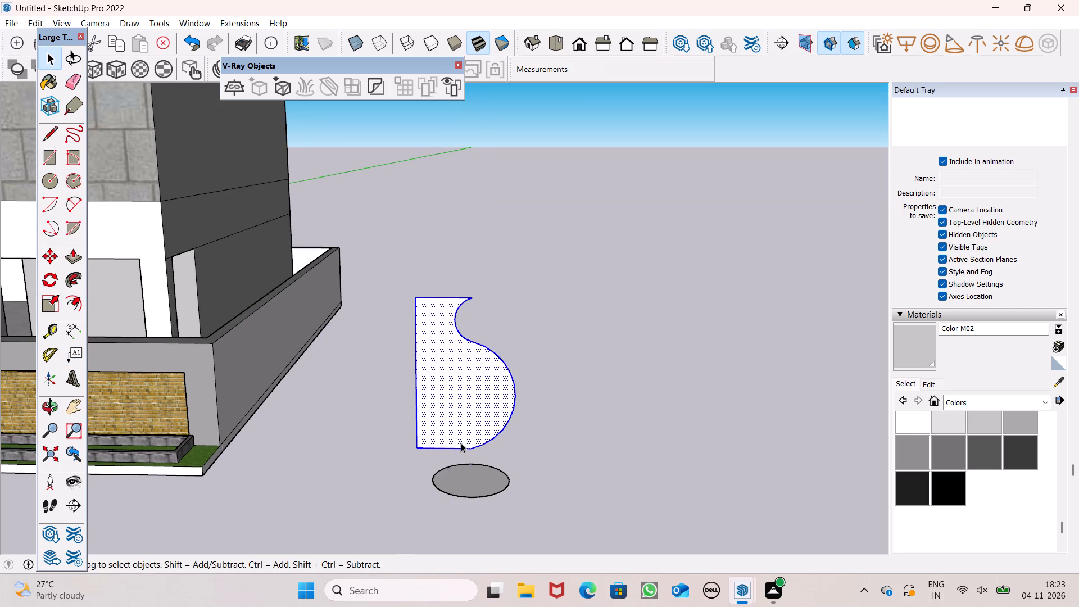
pyautogui.press('m')
pyautogui.press('Return')
pyautogui.moveTo(461, 443); pyautogui.dragTo(469, 451)
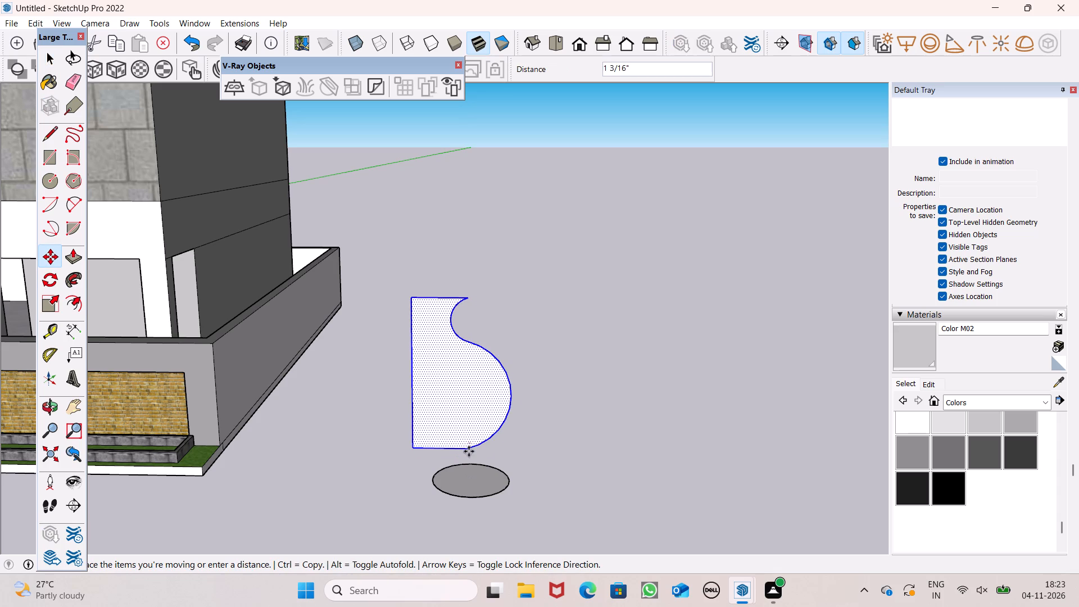
pyautogui.moveTo(469, 451); pyautogui.dragTo(529, 472)
pyautogui.scroll(6, 465, 487)
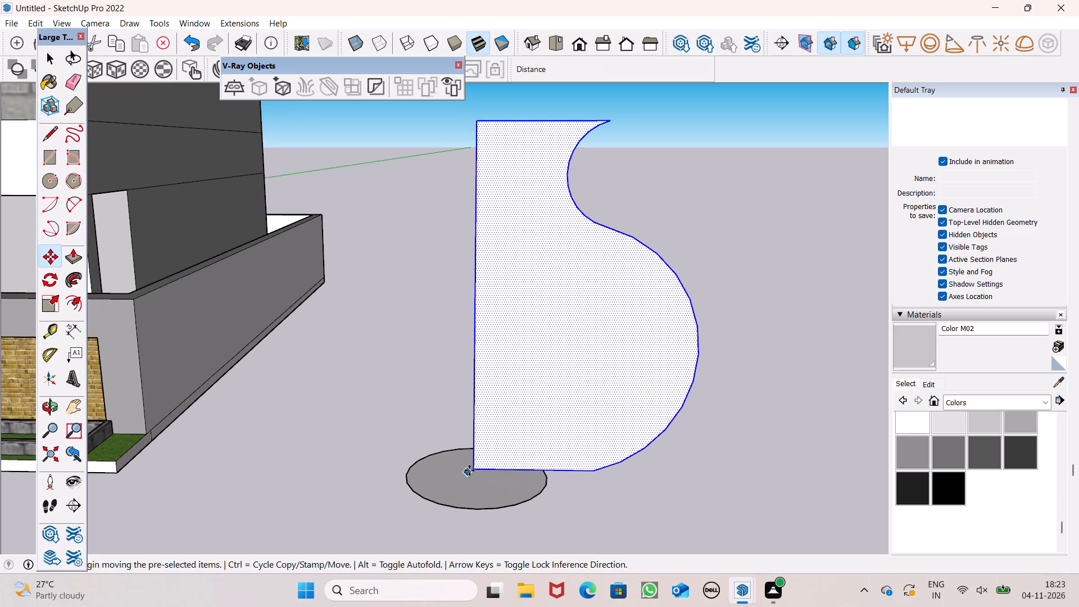
pyautogui.moveTo(475, 468); pyautogui.dragTo(473, 478)
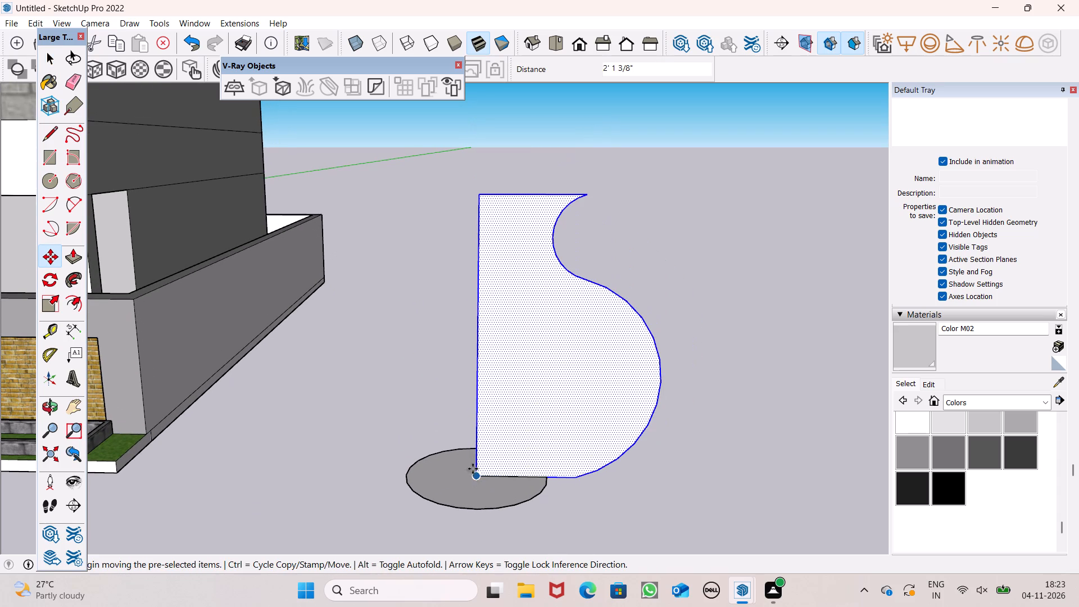
pyautogui.press('space')
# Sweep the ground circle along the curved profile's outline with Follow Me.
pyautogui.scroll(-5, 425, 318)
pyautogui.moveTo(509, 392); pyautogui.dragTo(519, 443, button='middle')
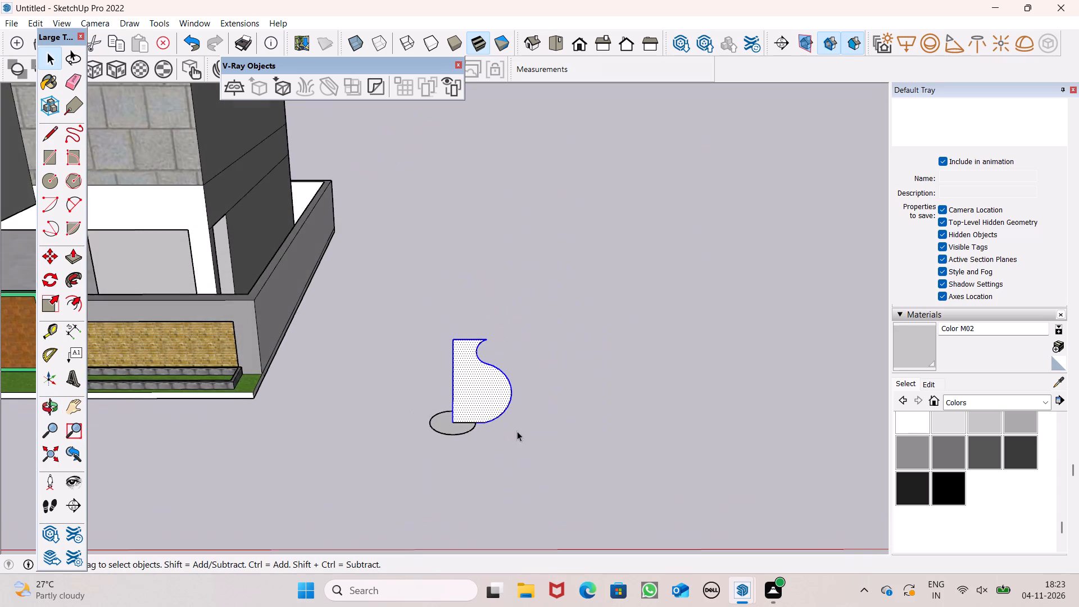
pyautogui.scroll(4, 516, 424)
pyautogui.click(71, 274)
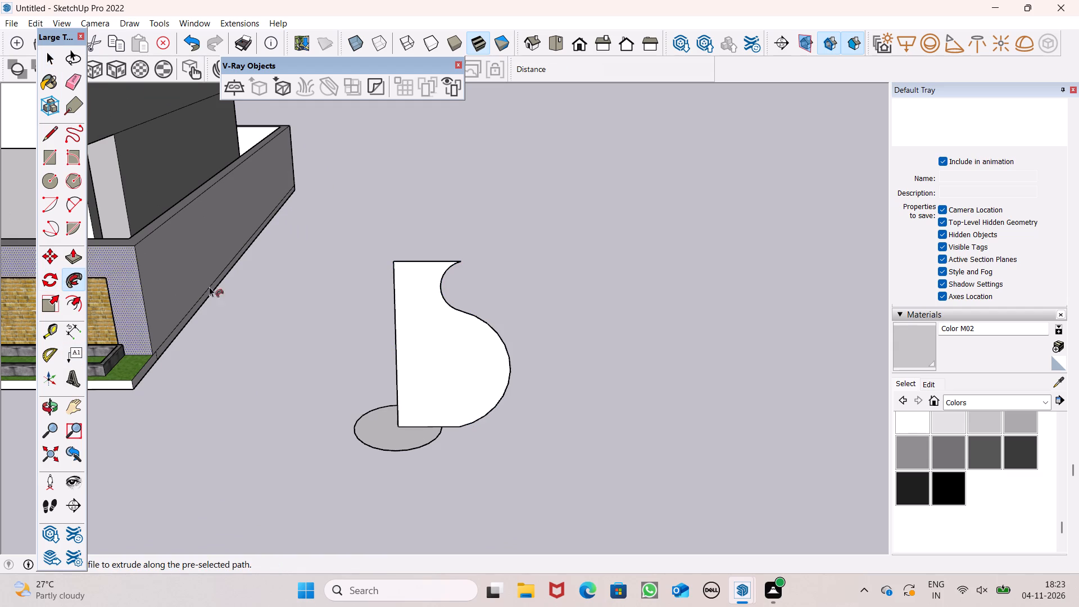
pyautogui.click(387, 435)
# Examine the swept shape from below, from above and from several sides.
pyautogui.scroll(-2, 422, 379)
pyautogui.moveTo(567, 407); pyautogui.dragTo(740, 166, button='middle')
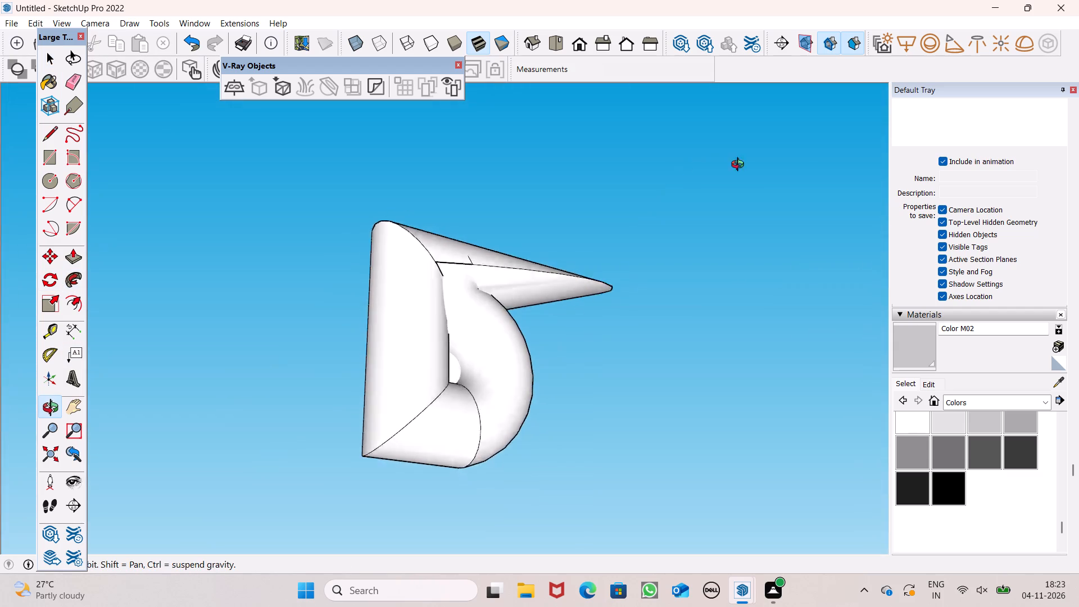
pyautogui.moveTo(740, 166); pyautogui.dragTo(614, 366, button='middle')
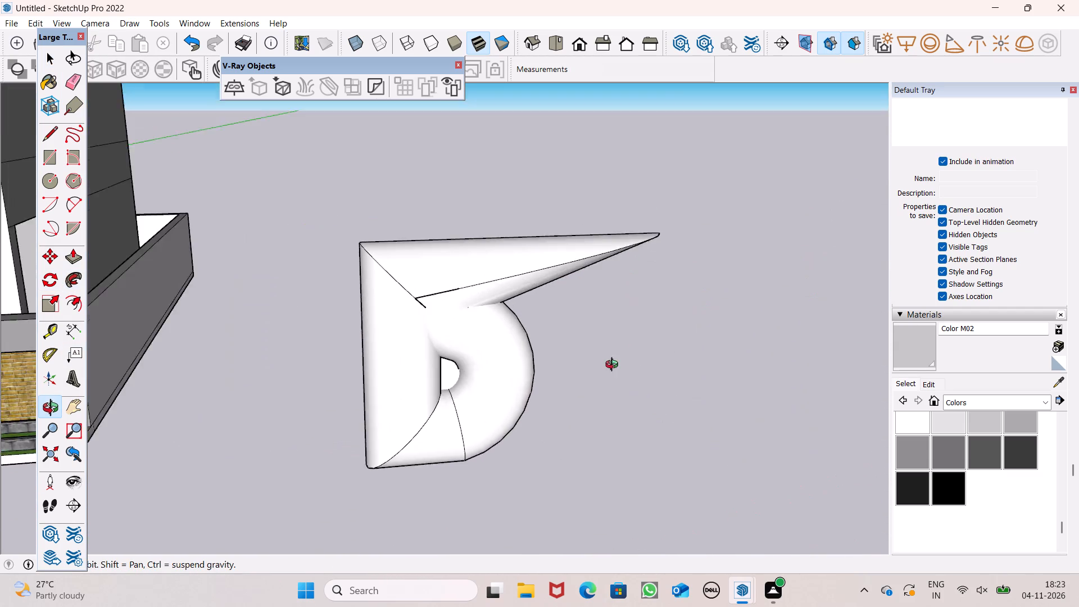
pyautogui.moveTo(614, 366); pyautogui.dragTo(273, 404, button='middle')
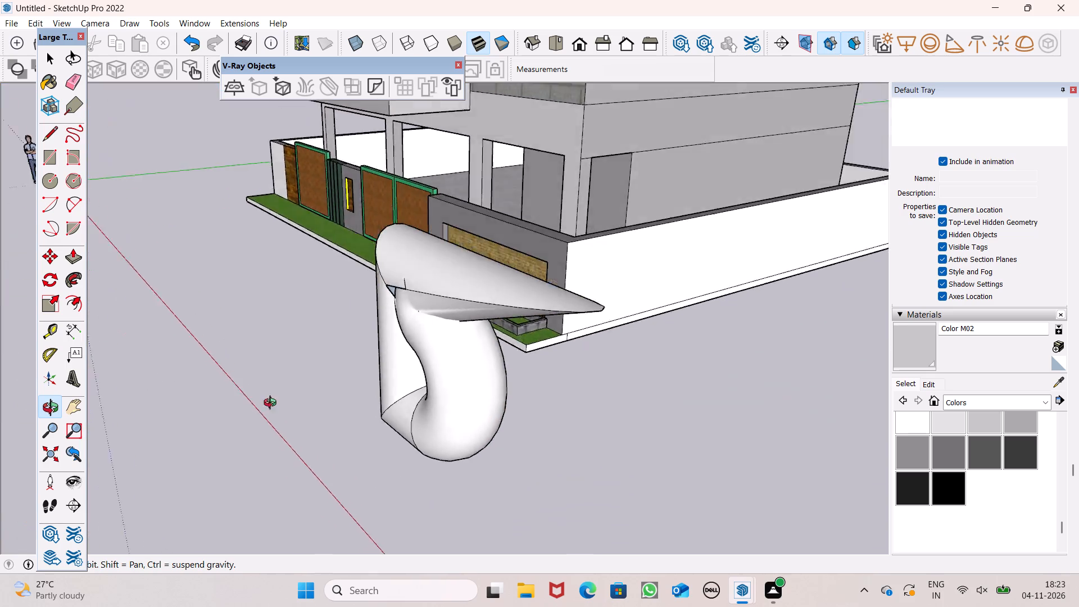
pyautogui.moveTo(273, 404); pyautogui.dragTo(613, 264, button='middle')
pyautogui.scroll(2, 513, 391)
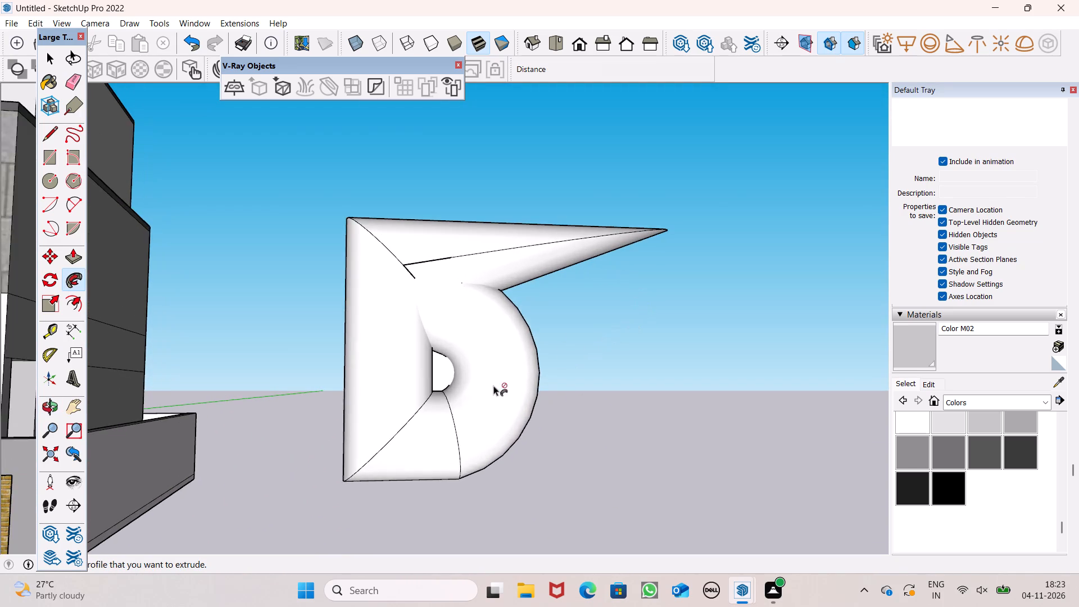
pyautogui.scroll(4, 493, 386)
pyautogui.scroll(-7, 397, 263)
pyautogui.scroll(-12, 442, 277)
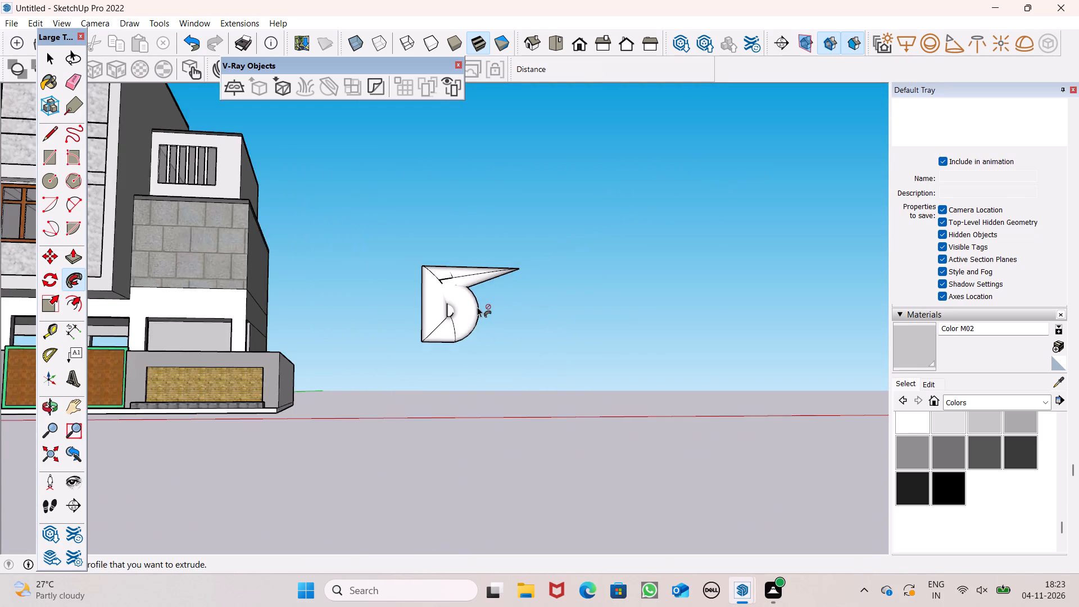
pyautogui.moveTo(513, 351); pyautogui.dragTo(436, 439, button='middle')
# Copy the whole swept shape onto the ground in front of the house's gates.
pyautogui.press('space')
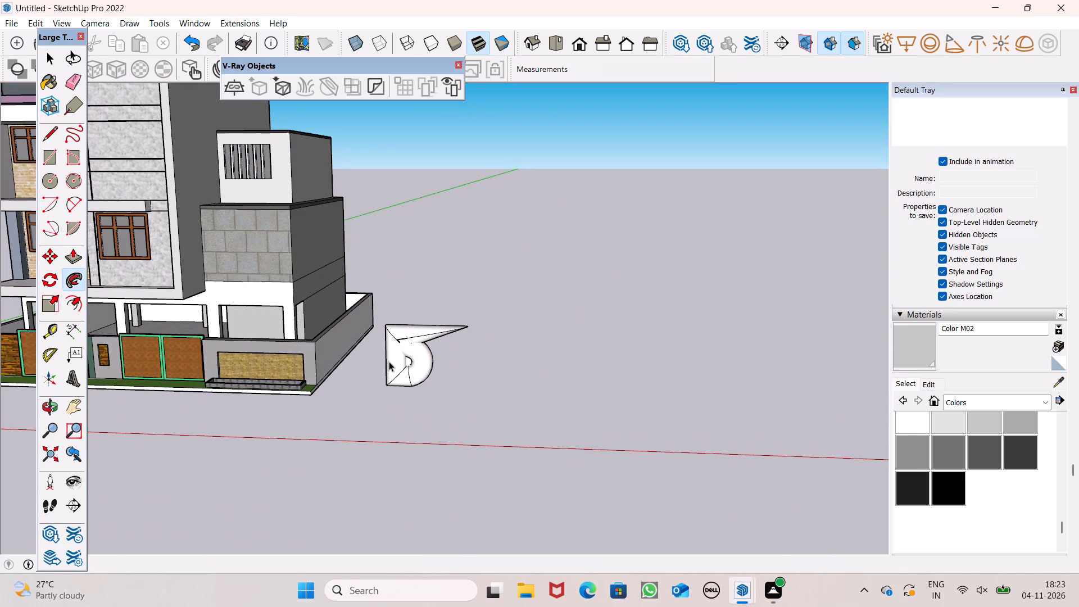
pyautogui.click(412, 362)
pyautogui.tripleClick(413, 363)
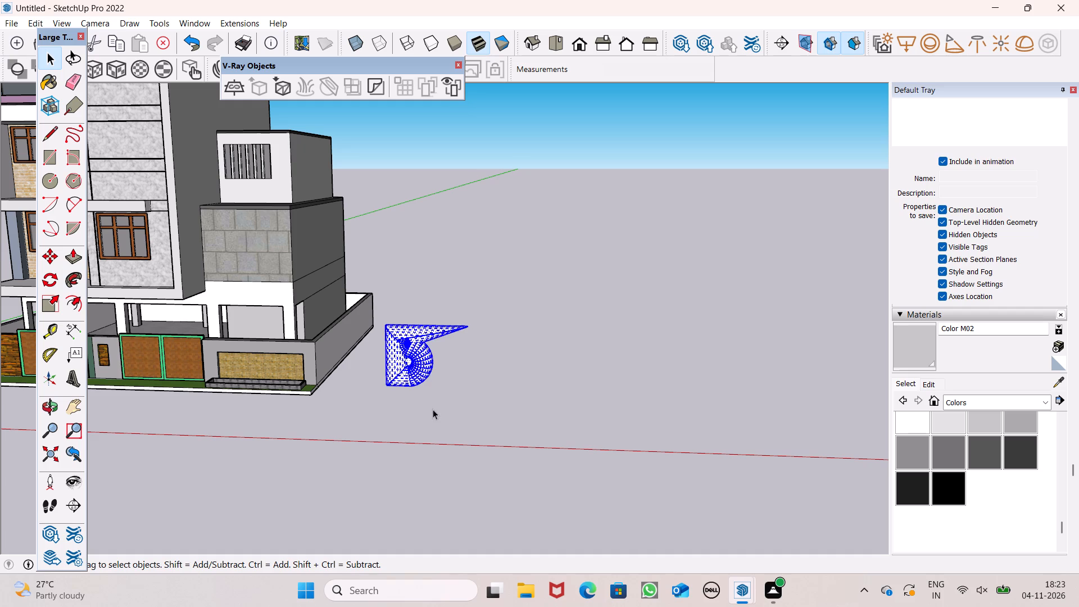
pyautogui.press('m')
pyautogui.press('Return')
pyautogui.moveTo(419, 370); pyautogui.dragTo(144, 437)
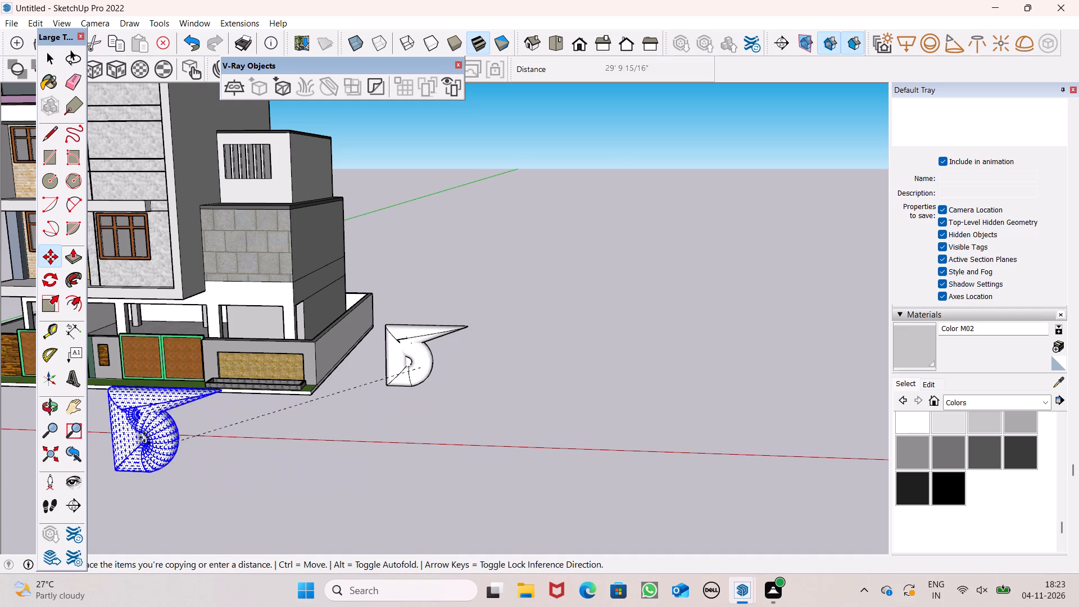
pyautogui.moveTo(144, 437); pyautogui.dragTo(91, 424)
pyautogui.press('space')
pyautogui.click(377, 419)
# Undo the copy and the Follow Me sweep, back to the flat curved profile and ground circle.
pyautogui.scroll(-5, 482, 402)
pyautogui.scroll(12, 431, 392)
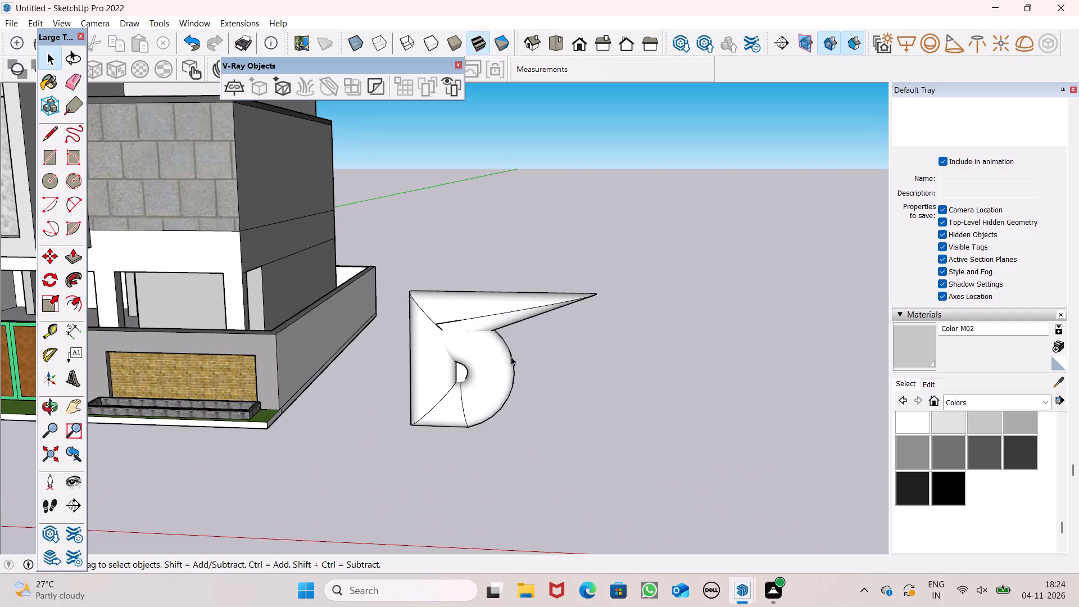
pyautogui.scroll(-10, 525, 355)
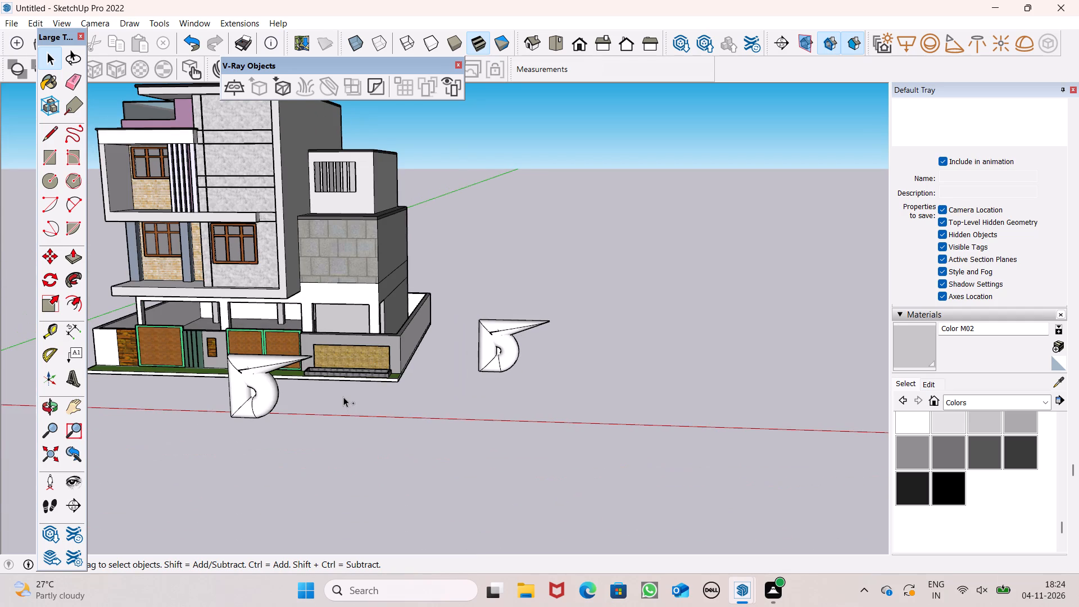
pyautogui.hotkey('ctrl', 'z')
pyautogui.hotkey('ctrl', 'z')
# Select the ground circle together with the curved profile and start a Follow Me sweep from the profile's face.
pyautogui.scroll(8, 506, 341)
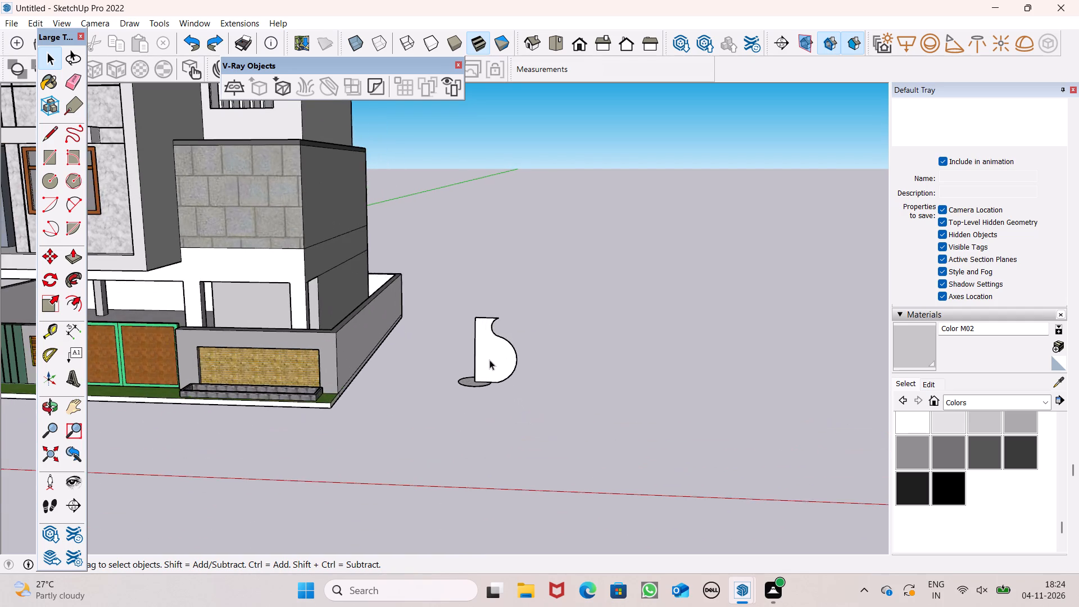
pyautogui.scroll(6, 489, 360)
pyautogui.click(489, 360)
pyautogui.scroll(-4, 489, 360)
pyautogui.moveTo(525, 448); pyautogui.dragTo(516, 508, button='middle')
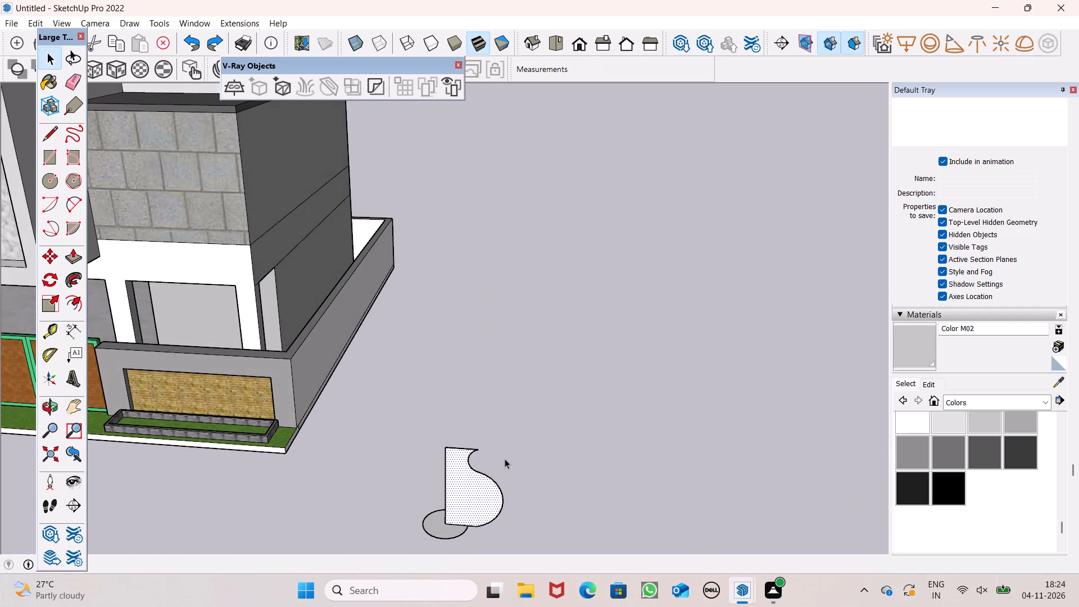
pyautogui.scroll(-1, 505, 453)
pyautogui.scroll(6, 457, 555)
pyautogui.click(536, 524)
pyautogui.scroll(6, 469, 518)
pyautogui.click(433, 493)
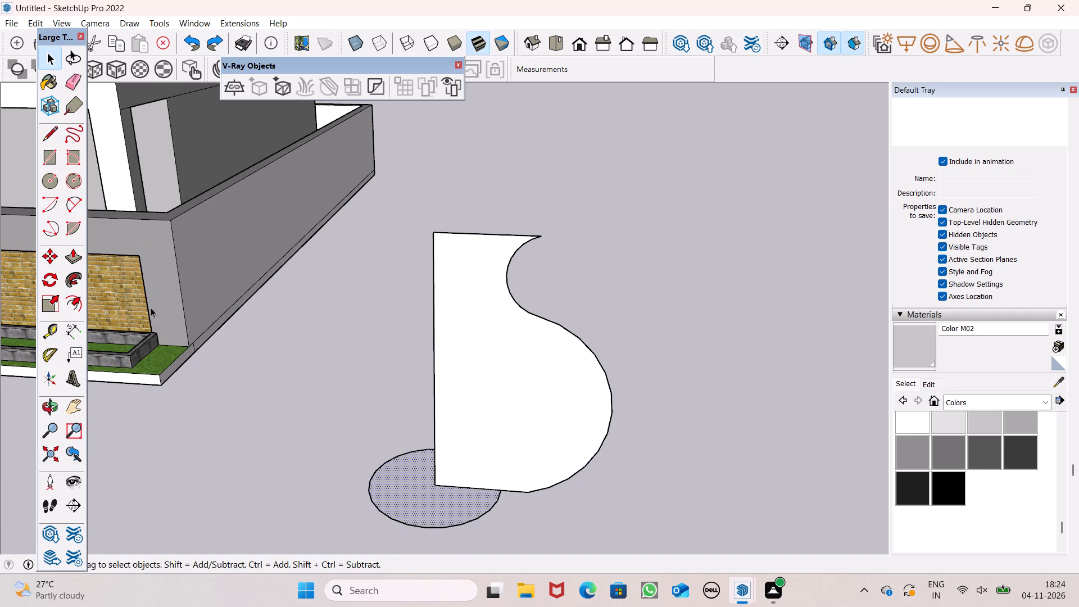
pyautogui.scroll(-3, 481, 315)
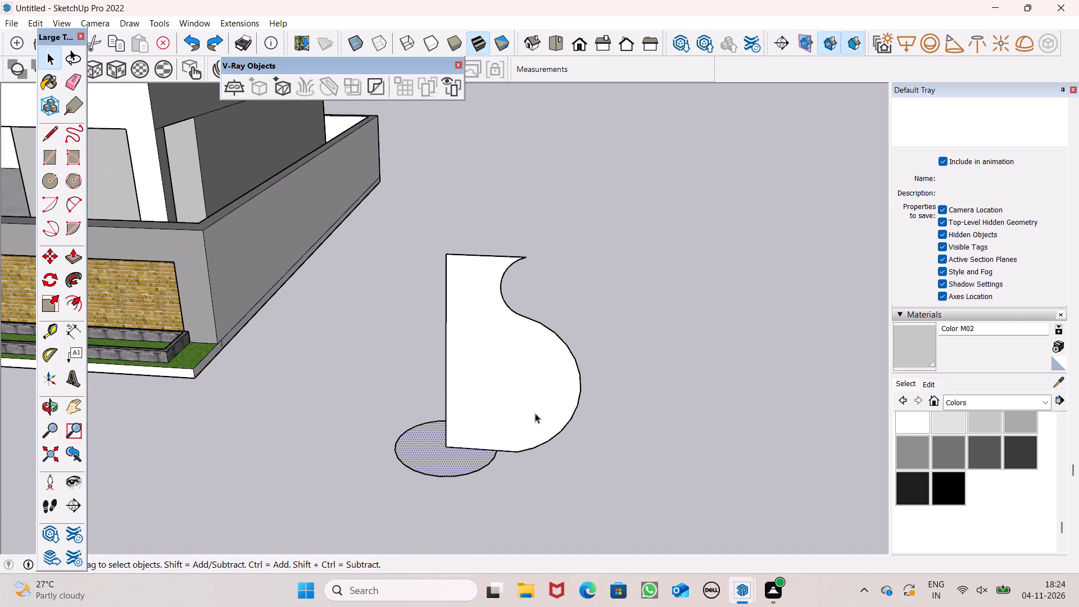
pyautogui.scroll(4, 454, 438)
pyautogui.doubleClick(434, 470)
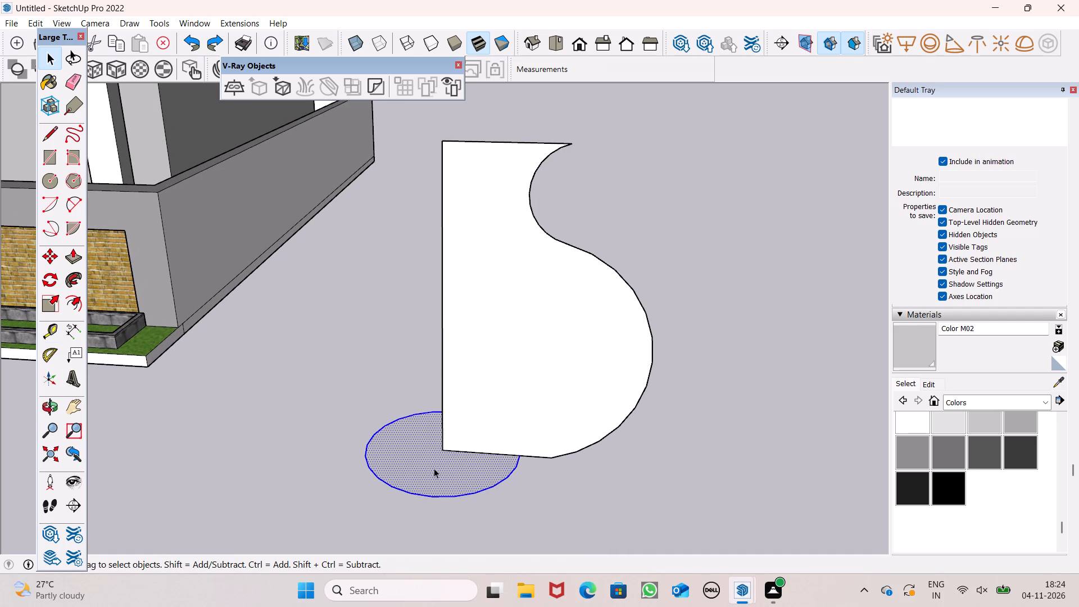
pyautogui.keyDown('ctrl'); pyautogui.doubleClick(460, 429); pyautogui.keyUp('ctrl')
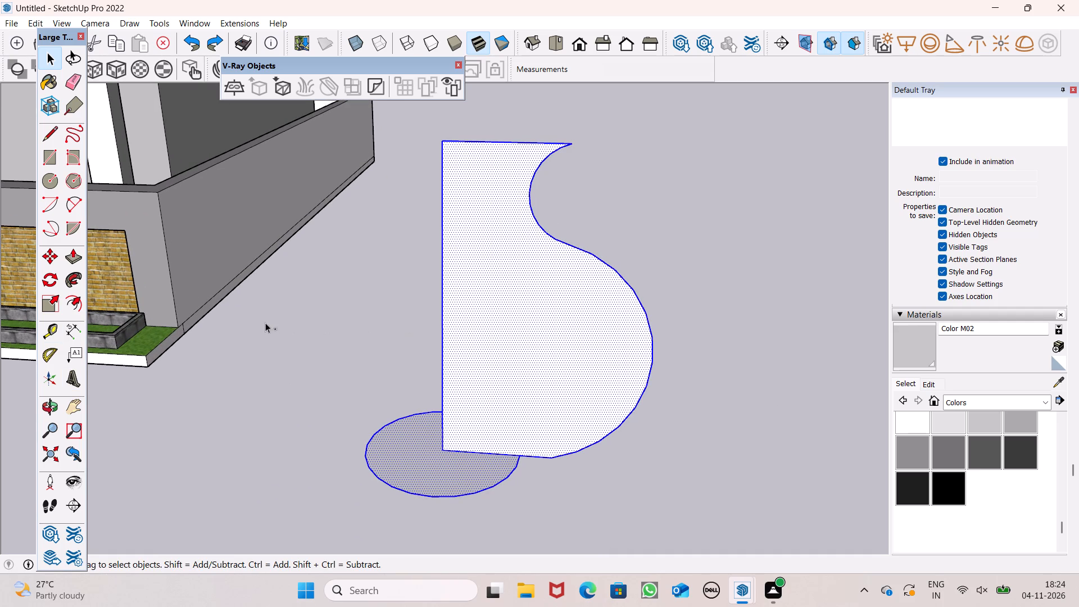
pyautogui.keyDown('ctrl'); pyautogui.click(70, 279); pyautogui.keyUp('ctrl')
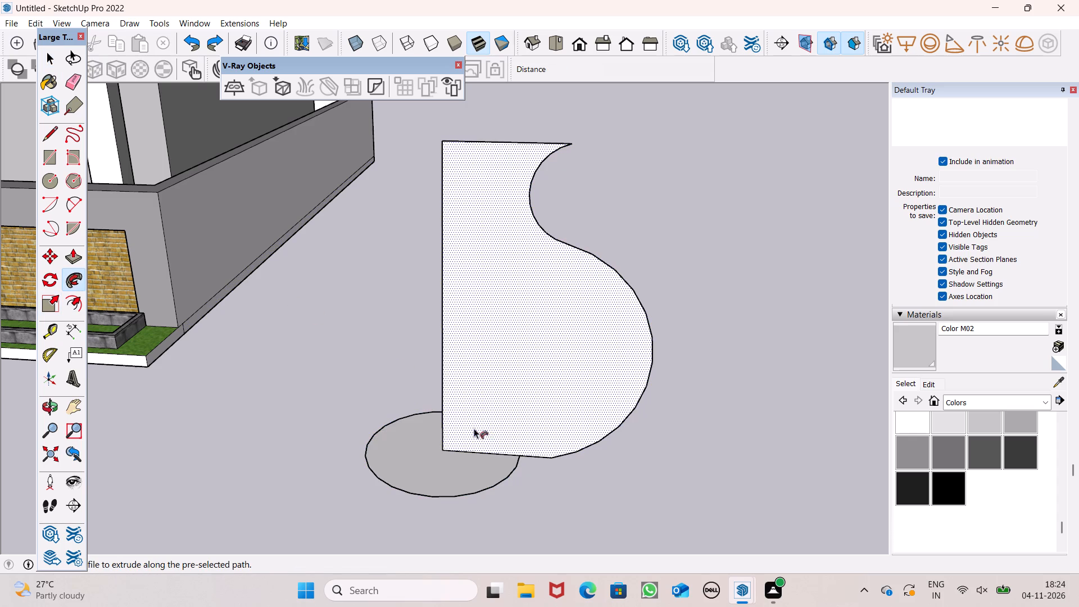
pyautogui.scroll(-1, 487, 434)
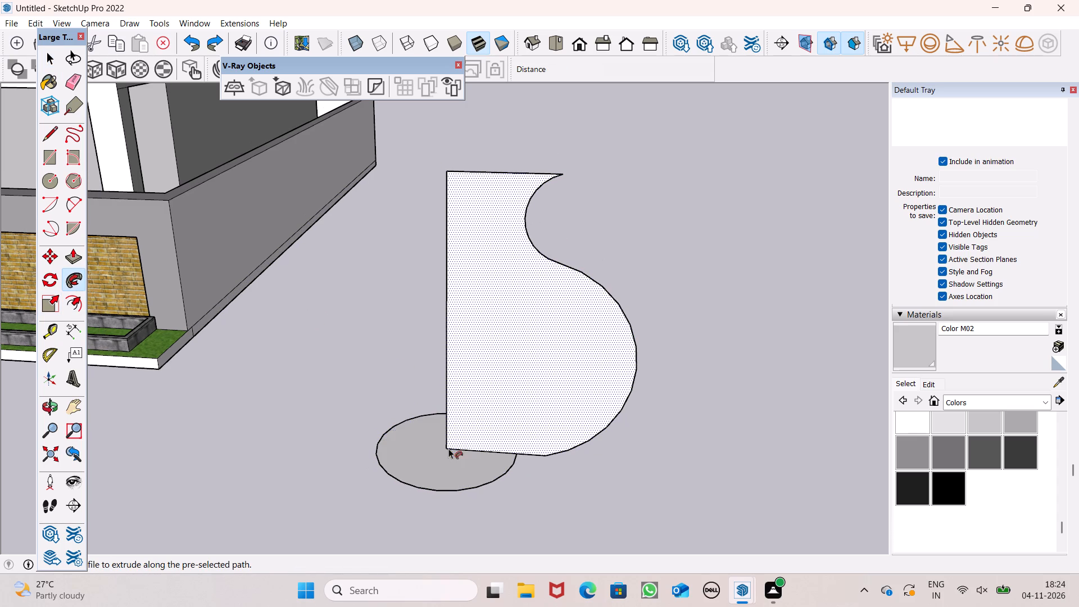
pyautogui.click(468, 406)
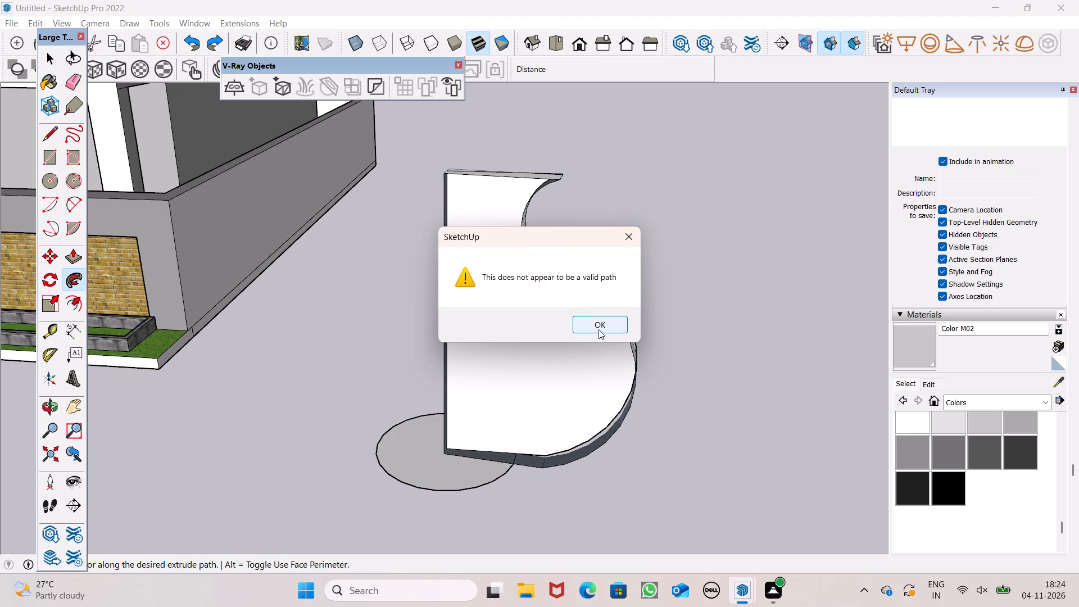
pyautogui.click(599, 329)
# Carry the profile's Follow Me sweep around the ground circle to form a round pot.
pyautogui.moveTo(575, 380); pyautogui.dragTo(488, 445)
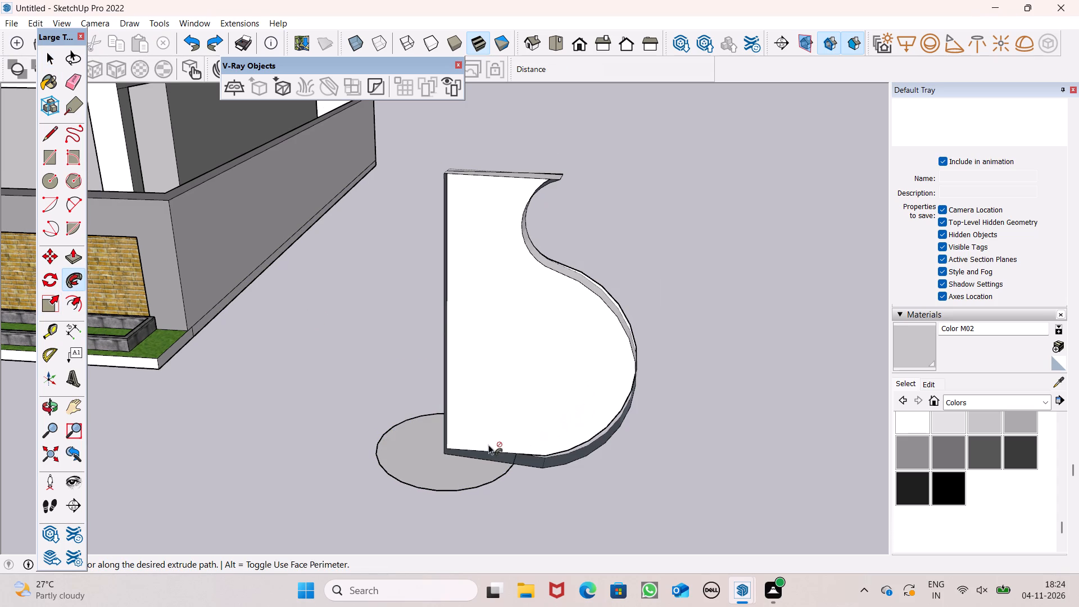
pyautogui.moveTo(488, 445); pyautogui.dragTo(373, 338)
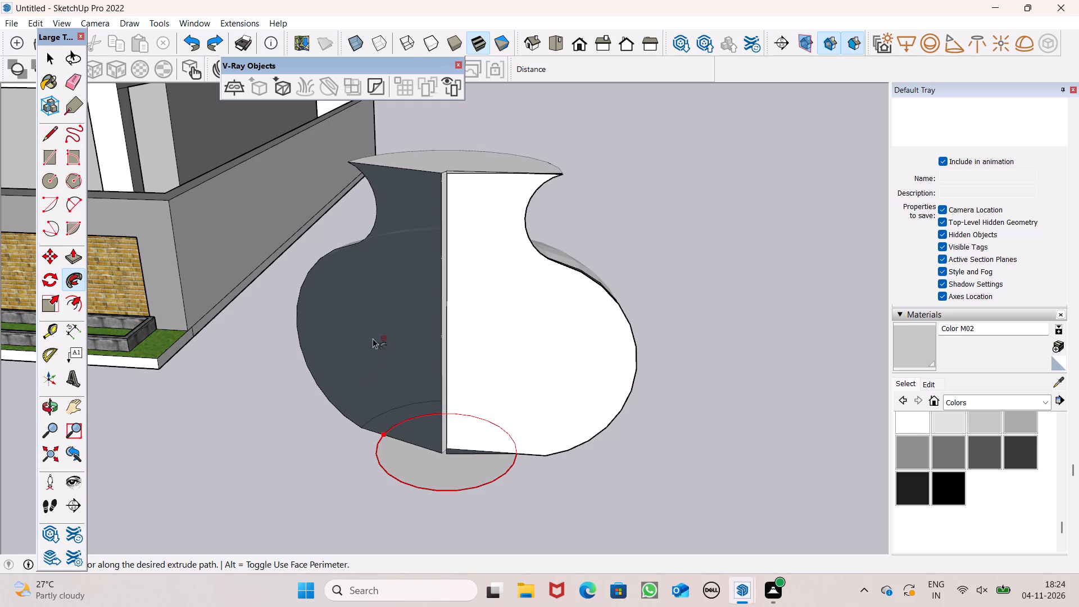
pyautogui.moveTo(373, 338); pyautogui.dragTo(514, 316)
pyautogui.scroll(-5, 541, 360)
pyautogui.press('space')
# Examine the pot's body and the place where the sweep starts and ends.
pyautogui.scroll(1, 556, 367)
pyautogui.scroll(-1, 556, 367)
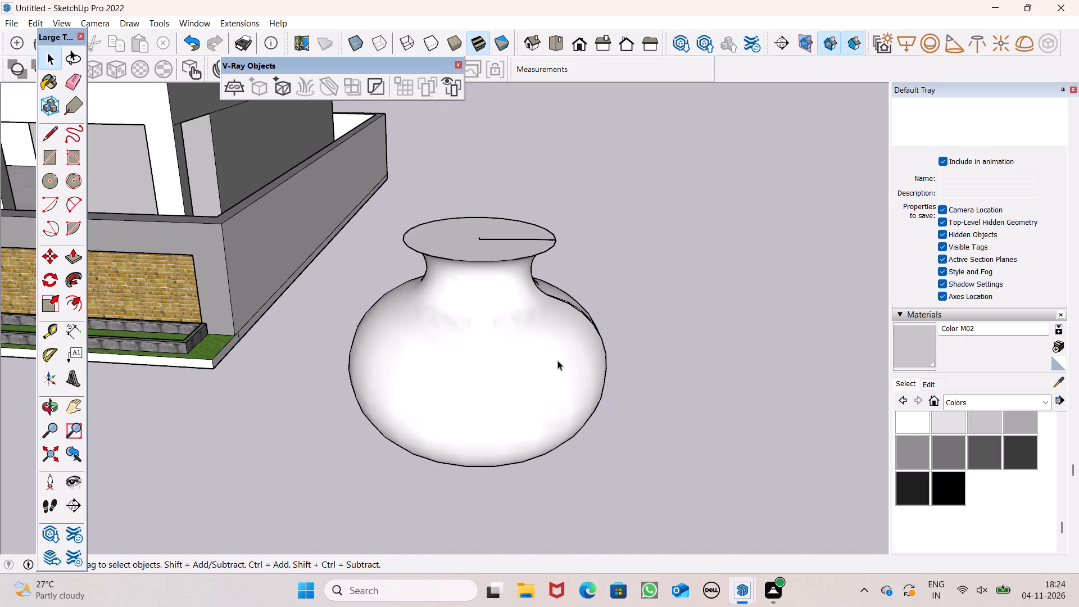
pyautogui.scroll(-3, 588, 378)
pyautogui.moveTo(701, 424); pyautogui.dragTo(474, 432, button='middle')
pyautogui.scroll(7, 75, 396)
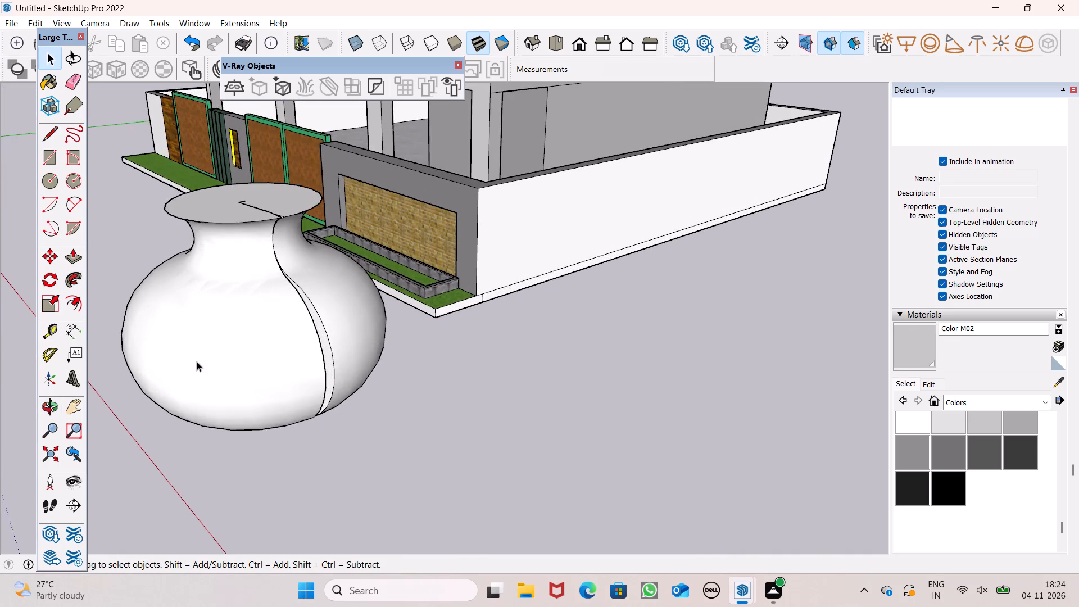
pyautogui.scroll(8, 197, 361)
pyautogui.scroll(1, 345, 305)
pyautogui.moveTo(345, 305); pyautogui.dragTo(103, 174, button='middle')
pyautogui.scroll(1, 103, 174)
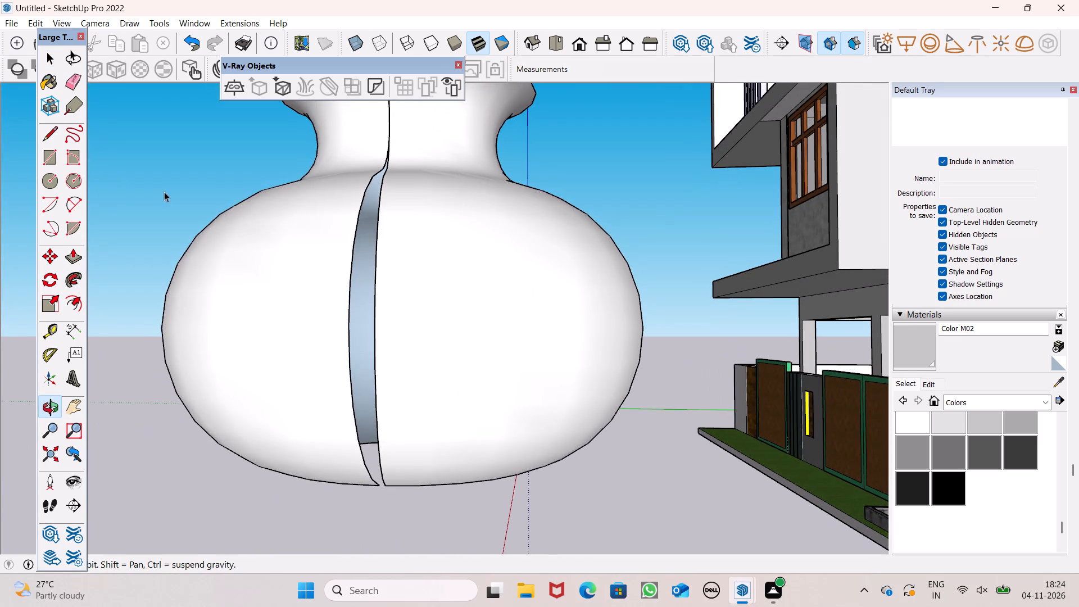
# Undo the Follow Me sweep of the pot, back to the flat curved profile and ground circle.
pyautogui.scroll(-4, 365, 319)
pyautogui.moveTo(365, 333); pyautogui.dragTo(904, 460, button='middle')
pyautogui.scroll(-4, 759, 402)
pyautogui.scroll(1, 759, 402)
pyautogui.scroll(-1, 759, 402)
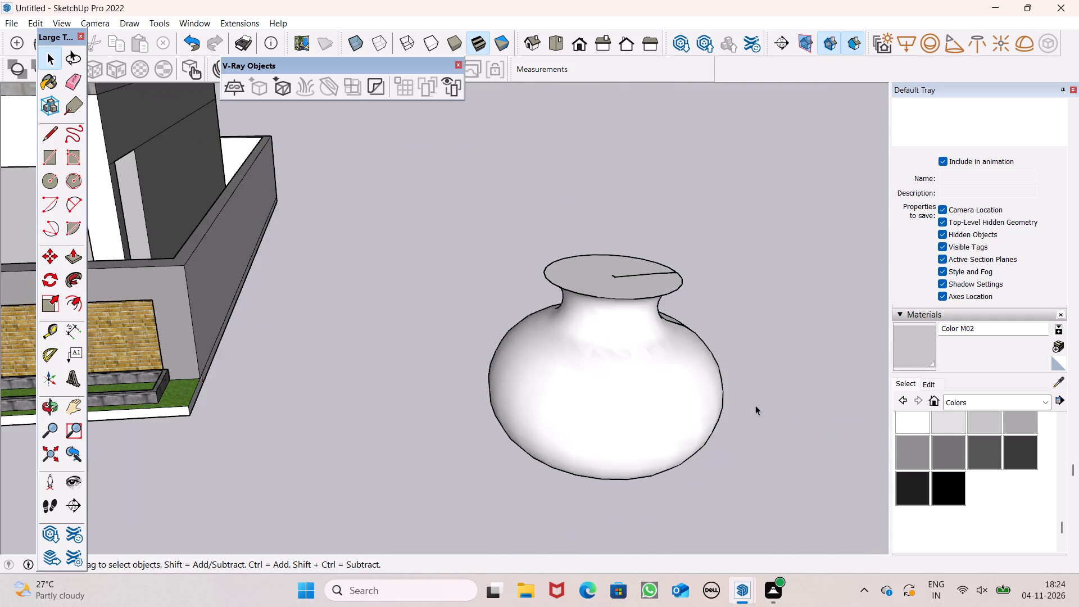
pyautogui.scroll(-7, 755, 405)
pyautogui.hotkey('ctrl', 'z')
pyautogui.moveTo(756, 415); pyautogui.dragTo(726, 406, button='middle')
pyautogui.scroll(5, 667, 404)
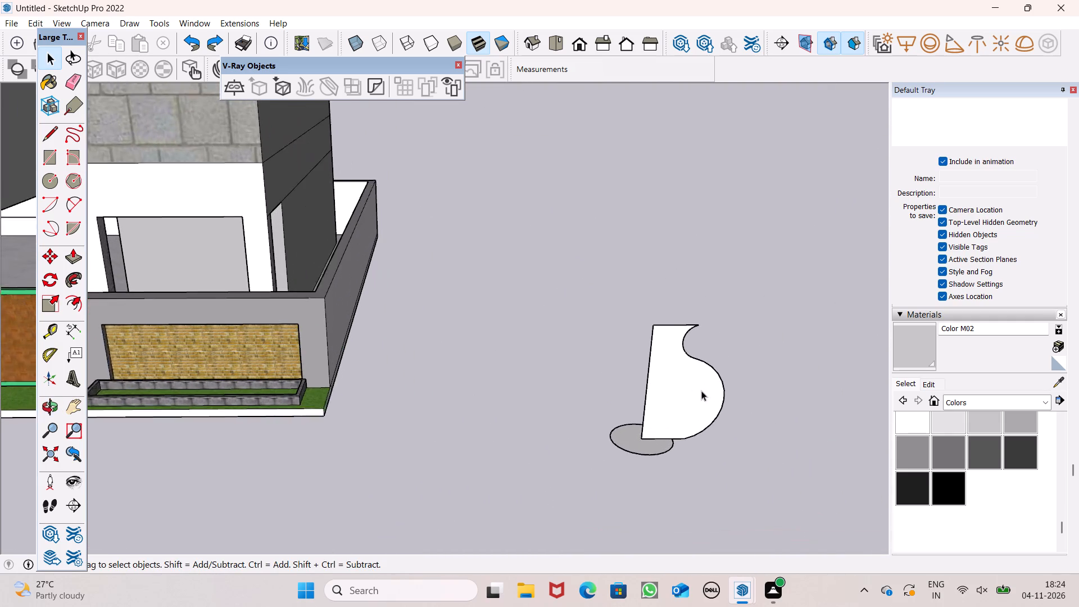
pyautogui.scroll(1, 701, 391)
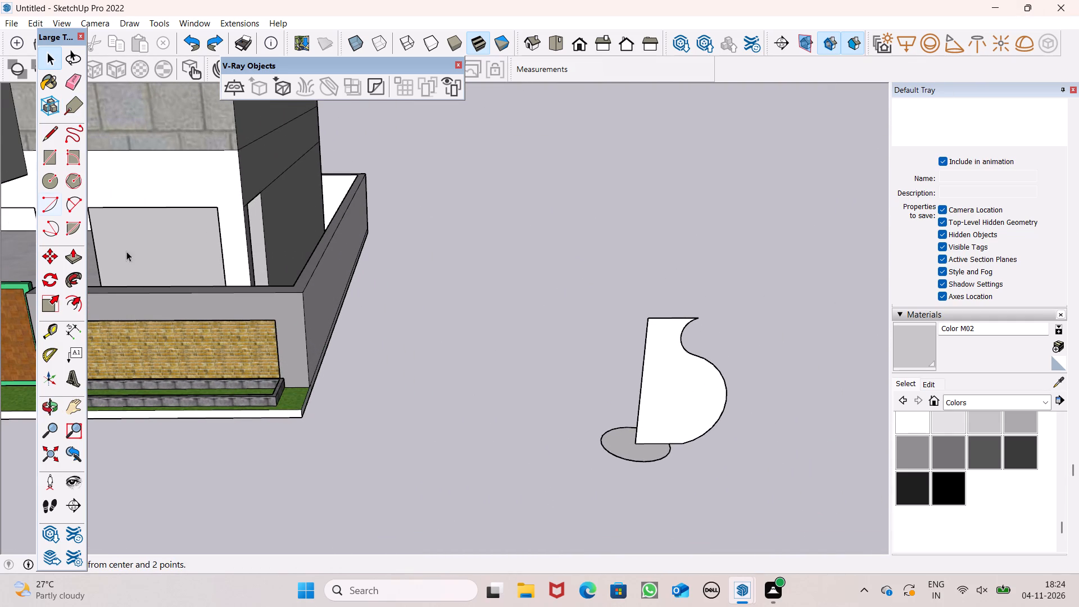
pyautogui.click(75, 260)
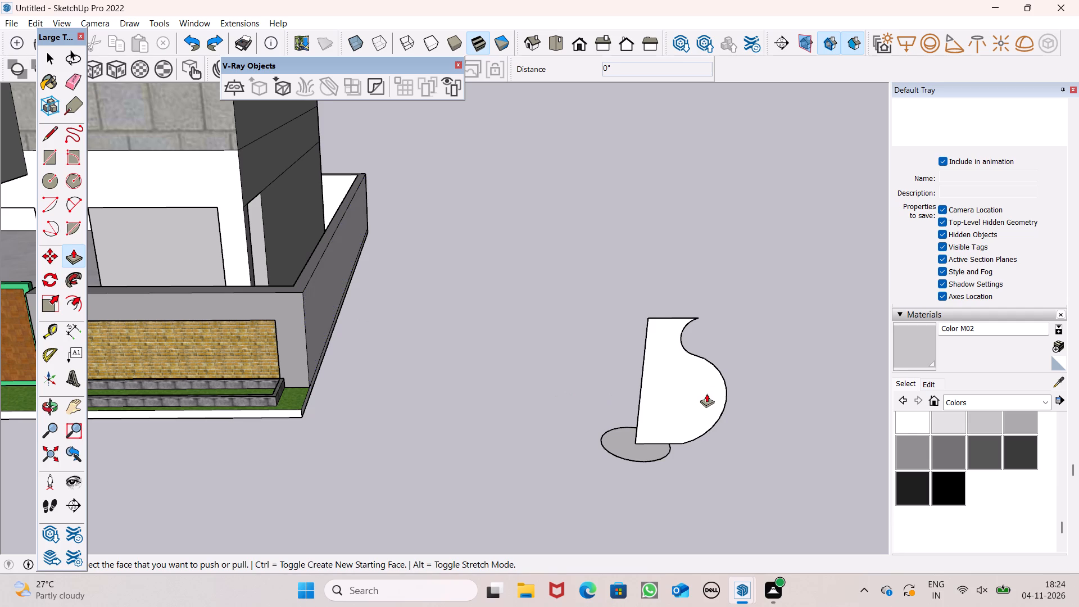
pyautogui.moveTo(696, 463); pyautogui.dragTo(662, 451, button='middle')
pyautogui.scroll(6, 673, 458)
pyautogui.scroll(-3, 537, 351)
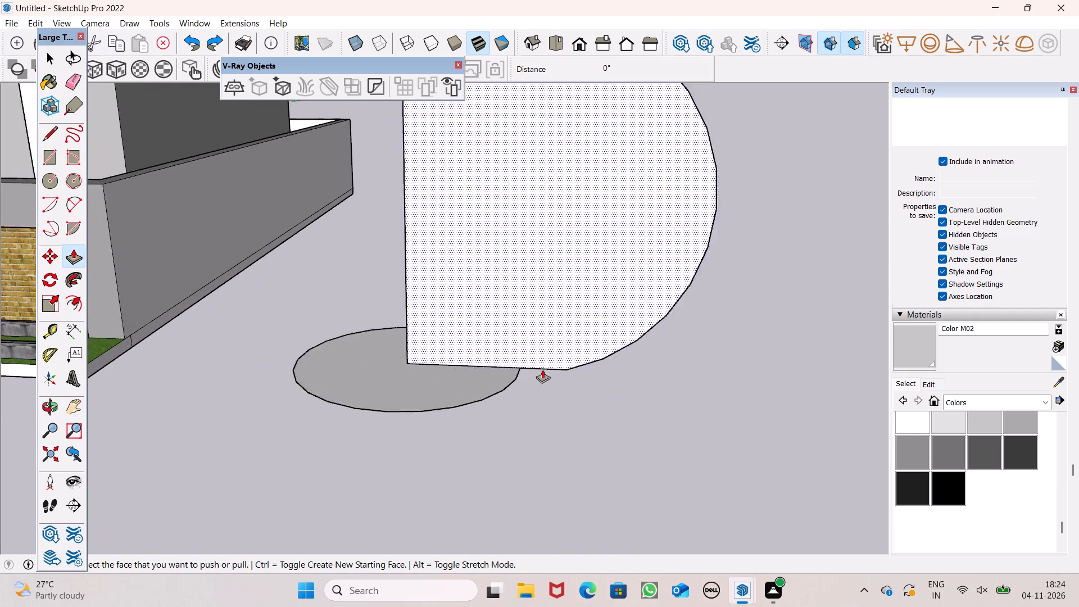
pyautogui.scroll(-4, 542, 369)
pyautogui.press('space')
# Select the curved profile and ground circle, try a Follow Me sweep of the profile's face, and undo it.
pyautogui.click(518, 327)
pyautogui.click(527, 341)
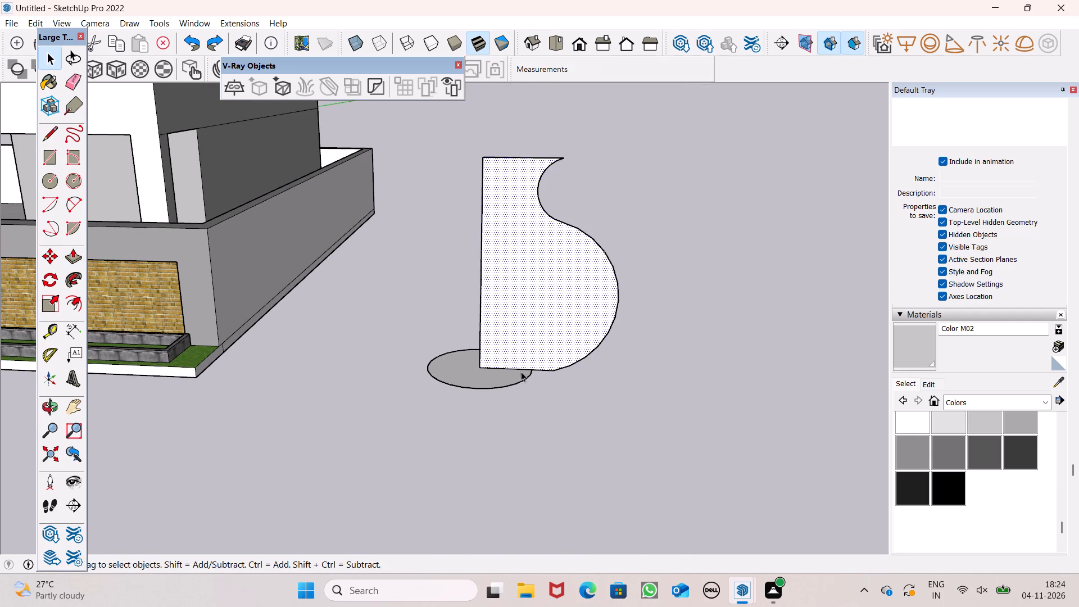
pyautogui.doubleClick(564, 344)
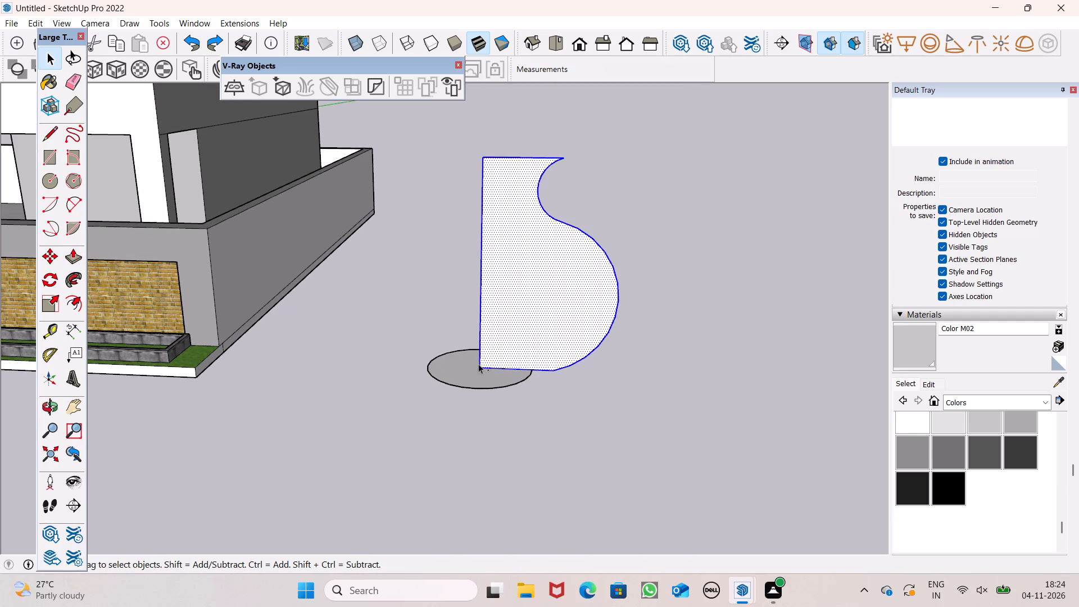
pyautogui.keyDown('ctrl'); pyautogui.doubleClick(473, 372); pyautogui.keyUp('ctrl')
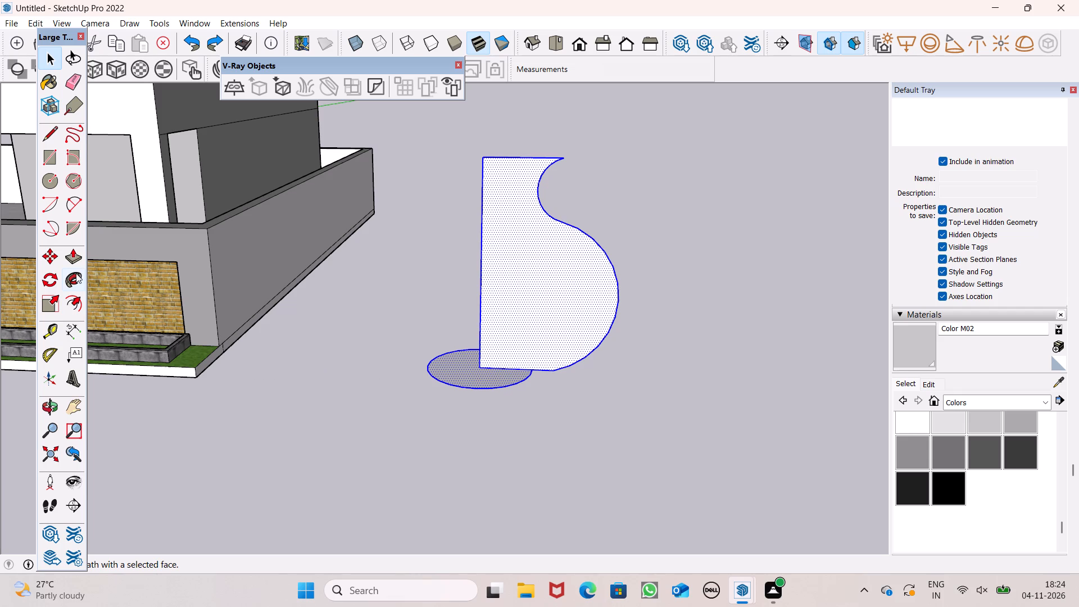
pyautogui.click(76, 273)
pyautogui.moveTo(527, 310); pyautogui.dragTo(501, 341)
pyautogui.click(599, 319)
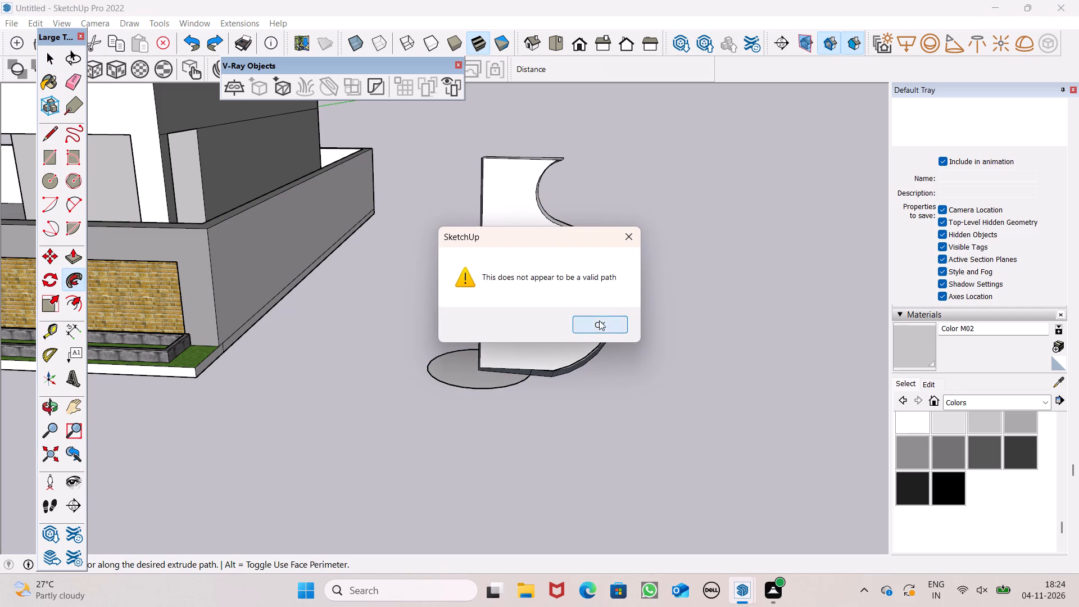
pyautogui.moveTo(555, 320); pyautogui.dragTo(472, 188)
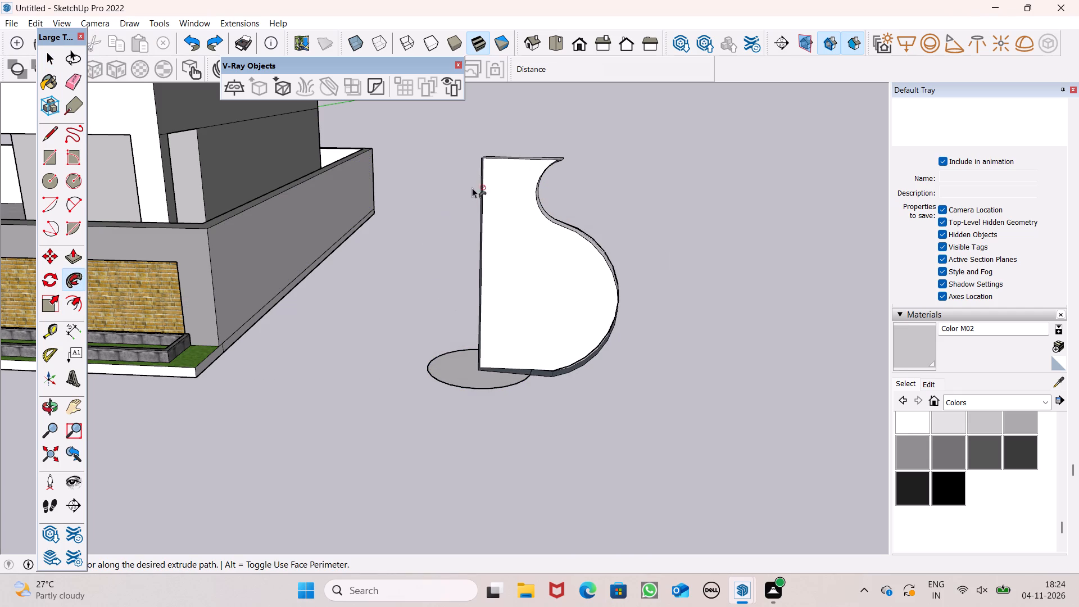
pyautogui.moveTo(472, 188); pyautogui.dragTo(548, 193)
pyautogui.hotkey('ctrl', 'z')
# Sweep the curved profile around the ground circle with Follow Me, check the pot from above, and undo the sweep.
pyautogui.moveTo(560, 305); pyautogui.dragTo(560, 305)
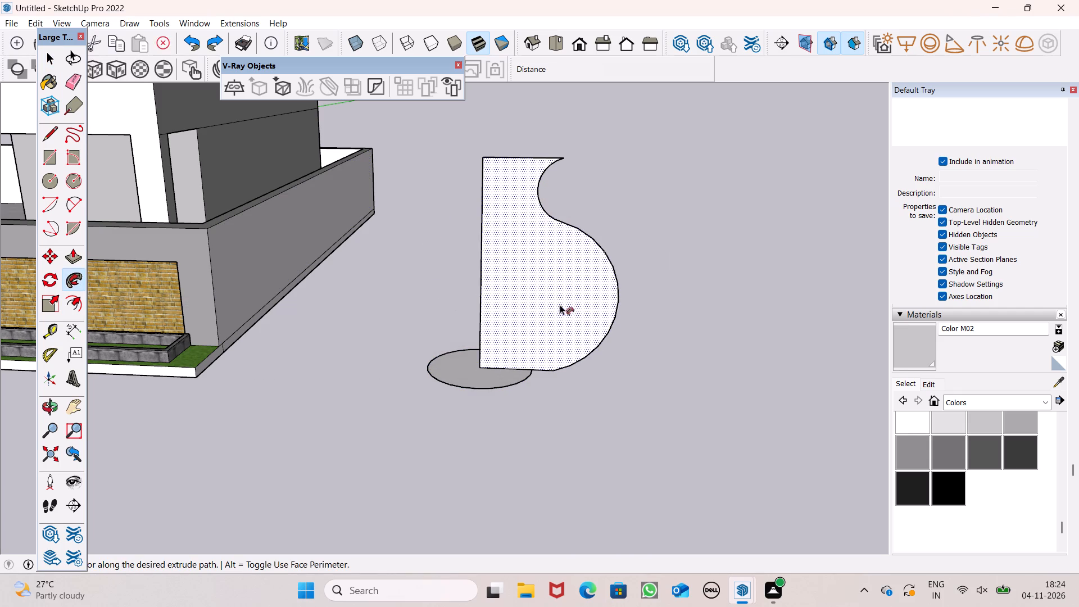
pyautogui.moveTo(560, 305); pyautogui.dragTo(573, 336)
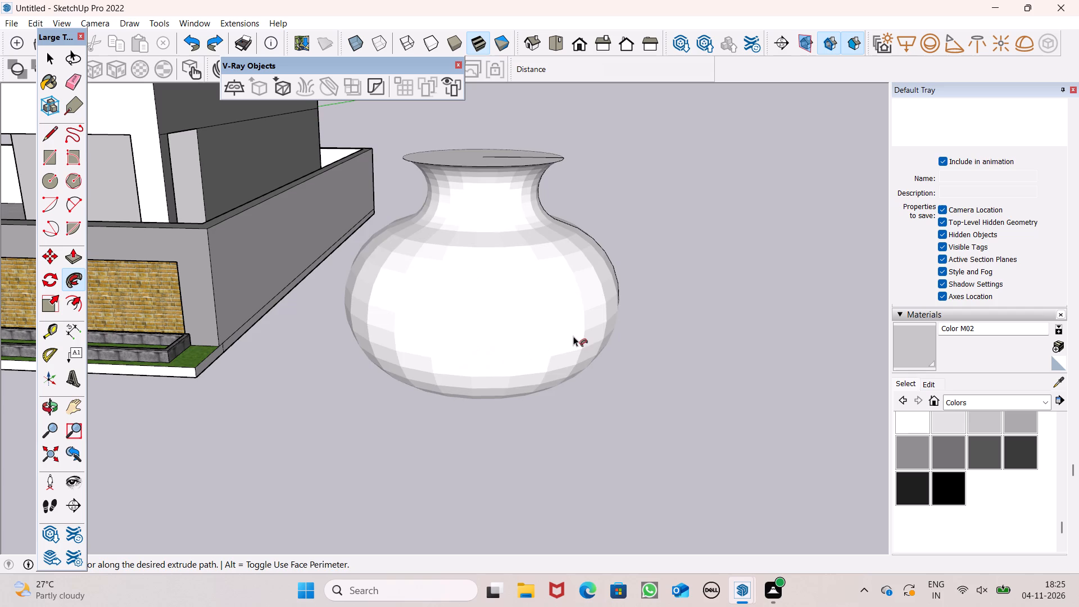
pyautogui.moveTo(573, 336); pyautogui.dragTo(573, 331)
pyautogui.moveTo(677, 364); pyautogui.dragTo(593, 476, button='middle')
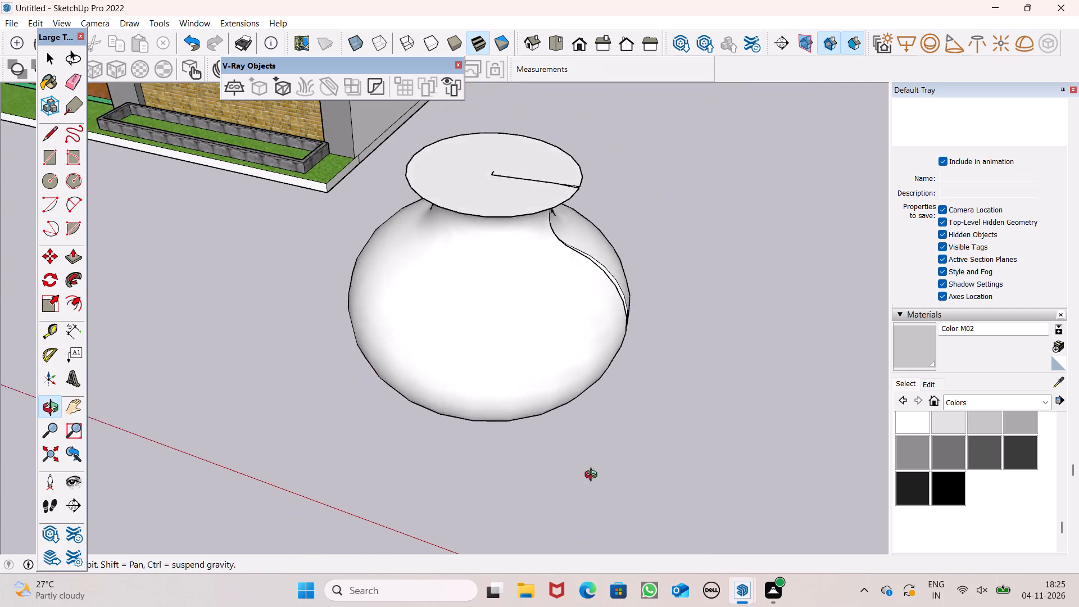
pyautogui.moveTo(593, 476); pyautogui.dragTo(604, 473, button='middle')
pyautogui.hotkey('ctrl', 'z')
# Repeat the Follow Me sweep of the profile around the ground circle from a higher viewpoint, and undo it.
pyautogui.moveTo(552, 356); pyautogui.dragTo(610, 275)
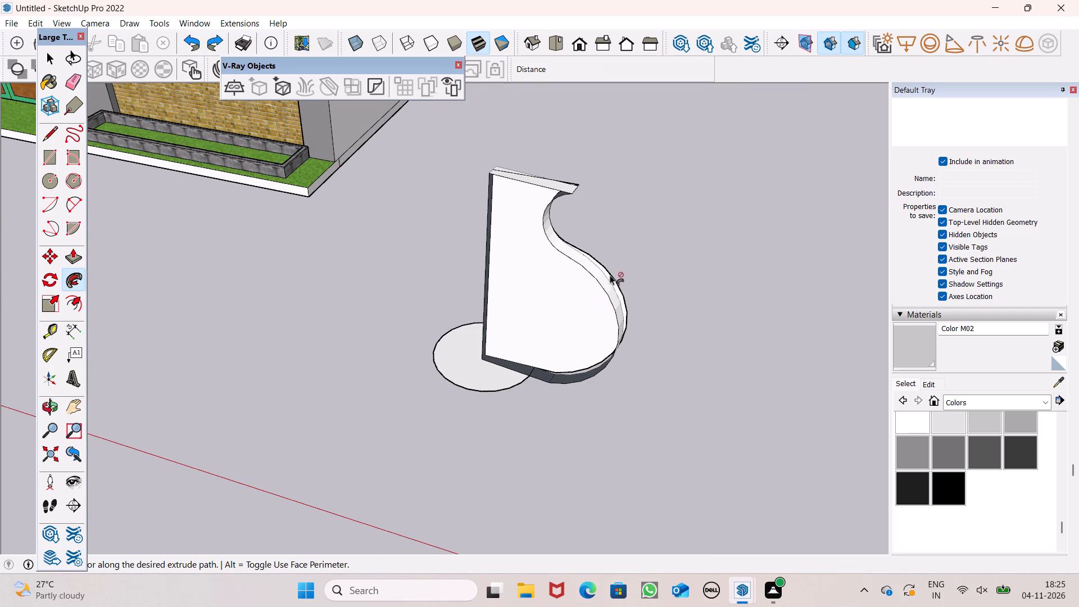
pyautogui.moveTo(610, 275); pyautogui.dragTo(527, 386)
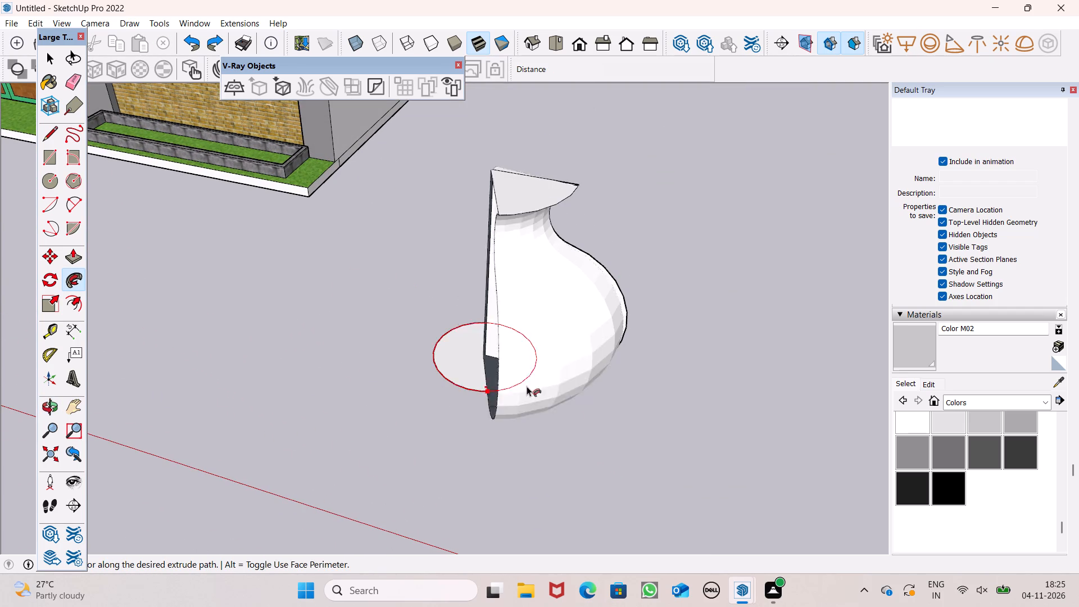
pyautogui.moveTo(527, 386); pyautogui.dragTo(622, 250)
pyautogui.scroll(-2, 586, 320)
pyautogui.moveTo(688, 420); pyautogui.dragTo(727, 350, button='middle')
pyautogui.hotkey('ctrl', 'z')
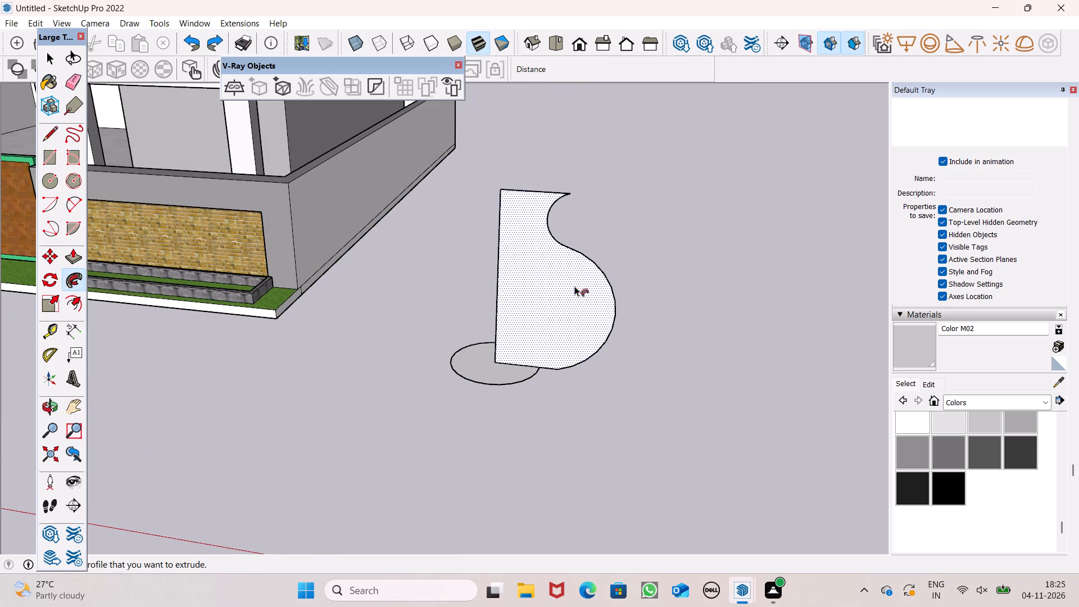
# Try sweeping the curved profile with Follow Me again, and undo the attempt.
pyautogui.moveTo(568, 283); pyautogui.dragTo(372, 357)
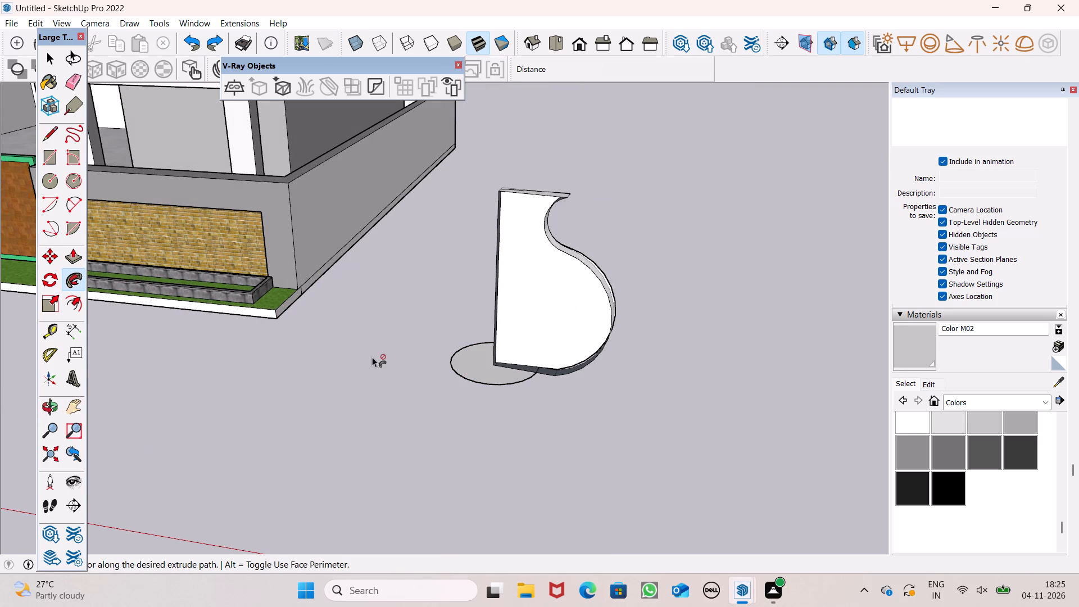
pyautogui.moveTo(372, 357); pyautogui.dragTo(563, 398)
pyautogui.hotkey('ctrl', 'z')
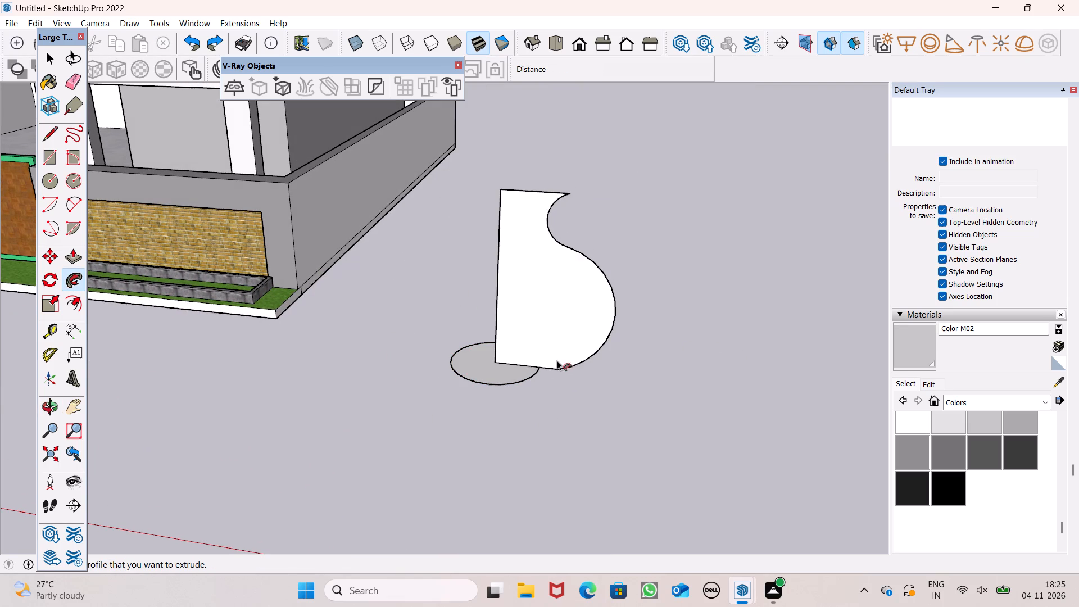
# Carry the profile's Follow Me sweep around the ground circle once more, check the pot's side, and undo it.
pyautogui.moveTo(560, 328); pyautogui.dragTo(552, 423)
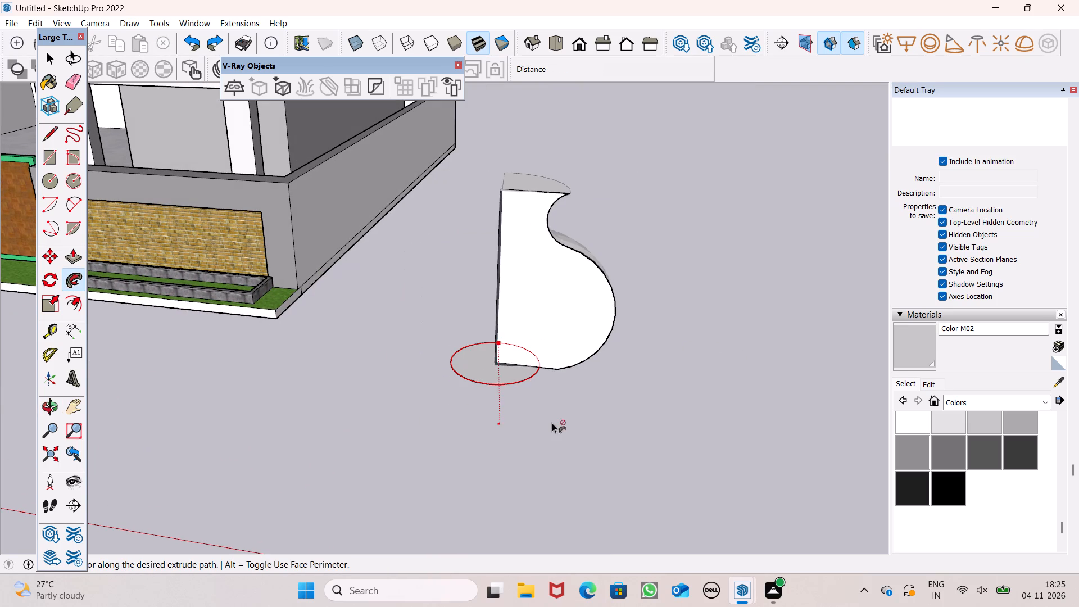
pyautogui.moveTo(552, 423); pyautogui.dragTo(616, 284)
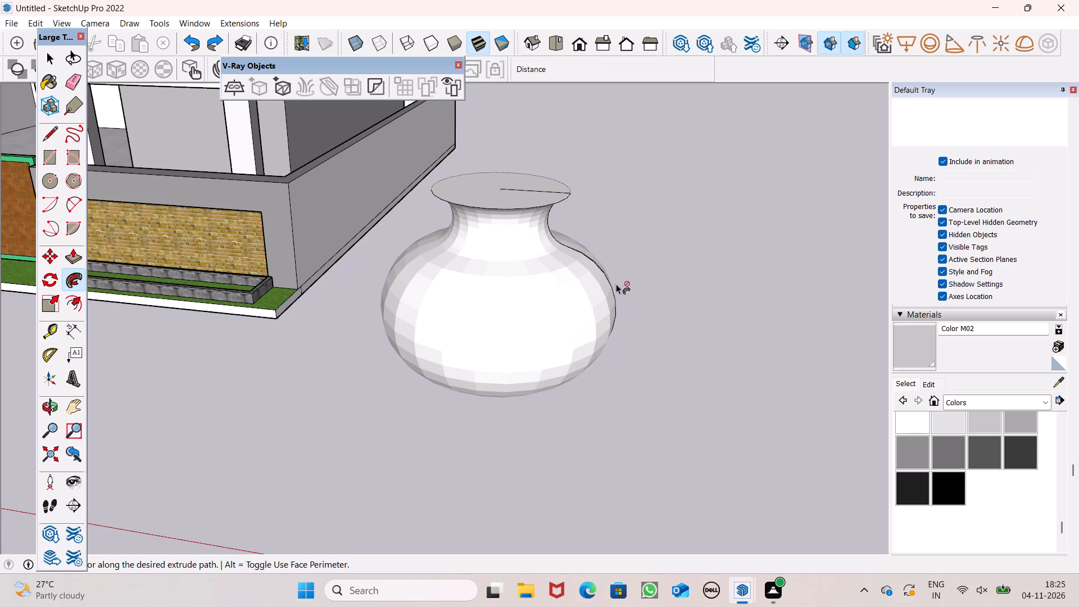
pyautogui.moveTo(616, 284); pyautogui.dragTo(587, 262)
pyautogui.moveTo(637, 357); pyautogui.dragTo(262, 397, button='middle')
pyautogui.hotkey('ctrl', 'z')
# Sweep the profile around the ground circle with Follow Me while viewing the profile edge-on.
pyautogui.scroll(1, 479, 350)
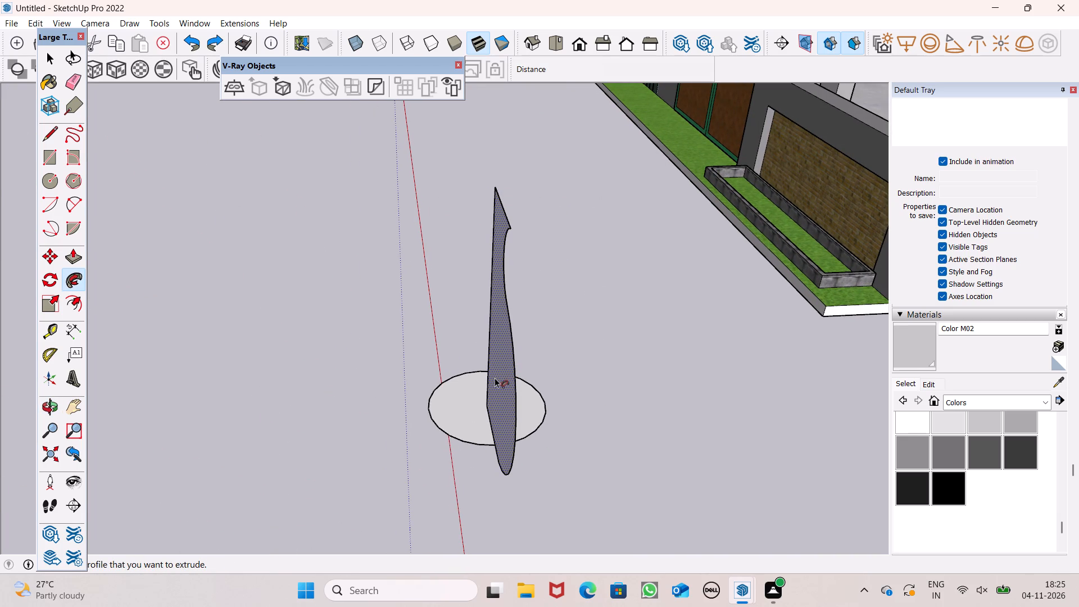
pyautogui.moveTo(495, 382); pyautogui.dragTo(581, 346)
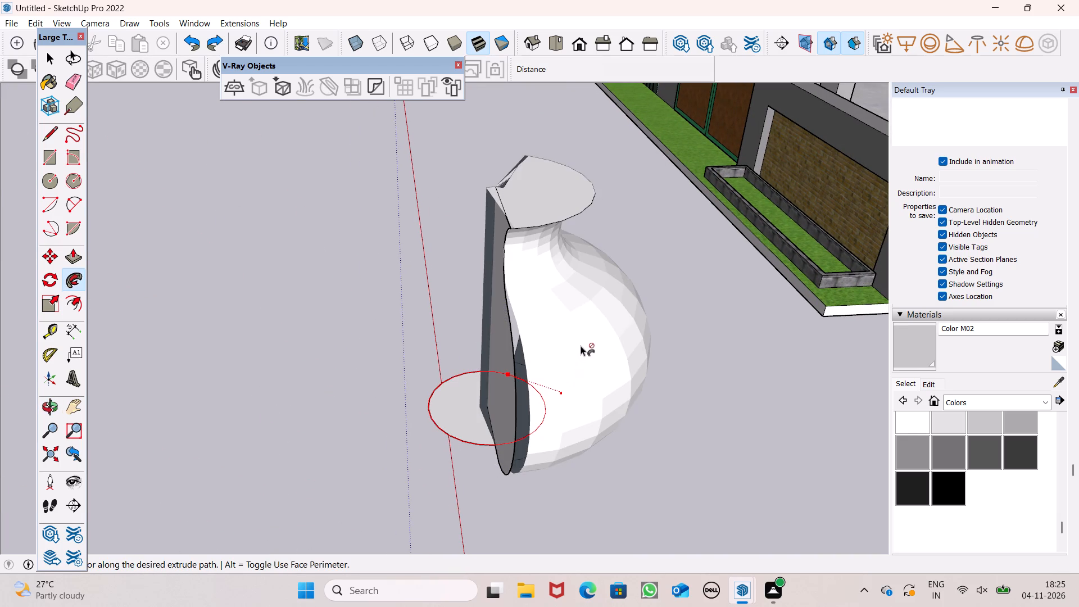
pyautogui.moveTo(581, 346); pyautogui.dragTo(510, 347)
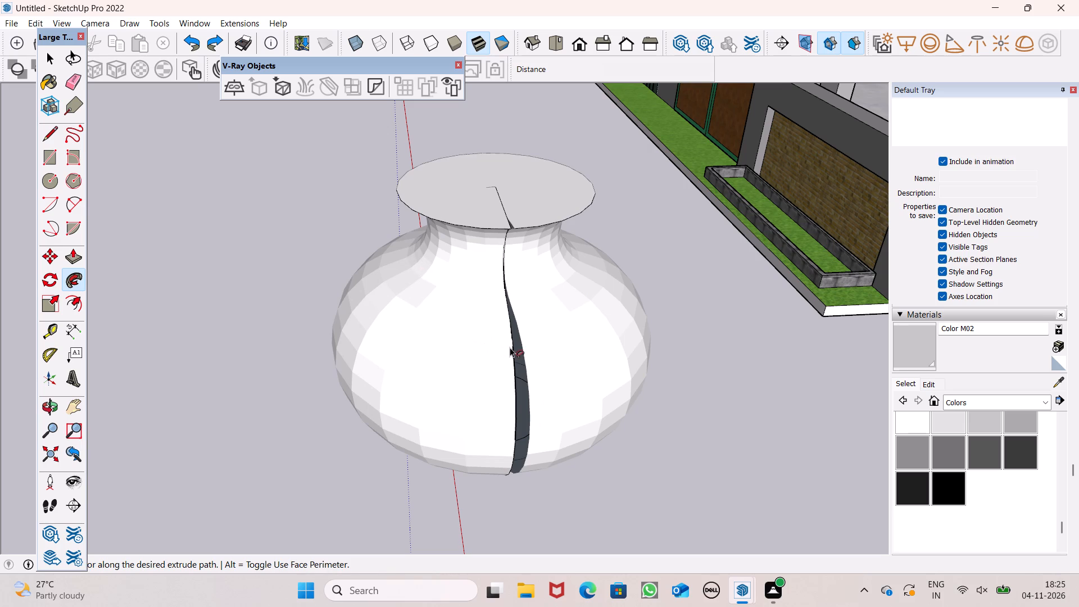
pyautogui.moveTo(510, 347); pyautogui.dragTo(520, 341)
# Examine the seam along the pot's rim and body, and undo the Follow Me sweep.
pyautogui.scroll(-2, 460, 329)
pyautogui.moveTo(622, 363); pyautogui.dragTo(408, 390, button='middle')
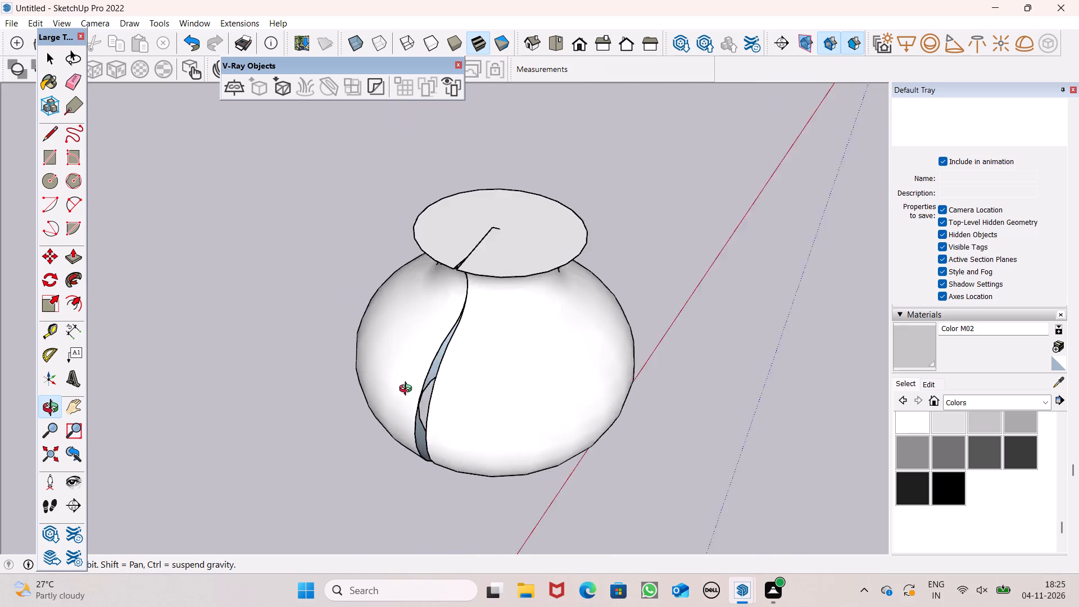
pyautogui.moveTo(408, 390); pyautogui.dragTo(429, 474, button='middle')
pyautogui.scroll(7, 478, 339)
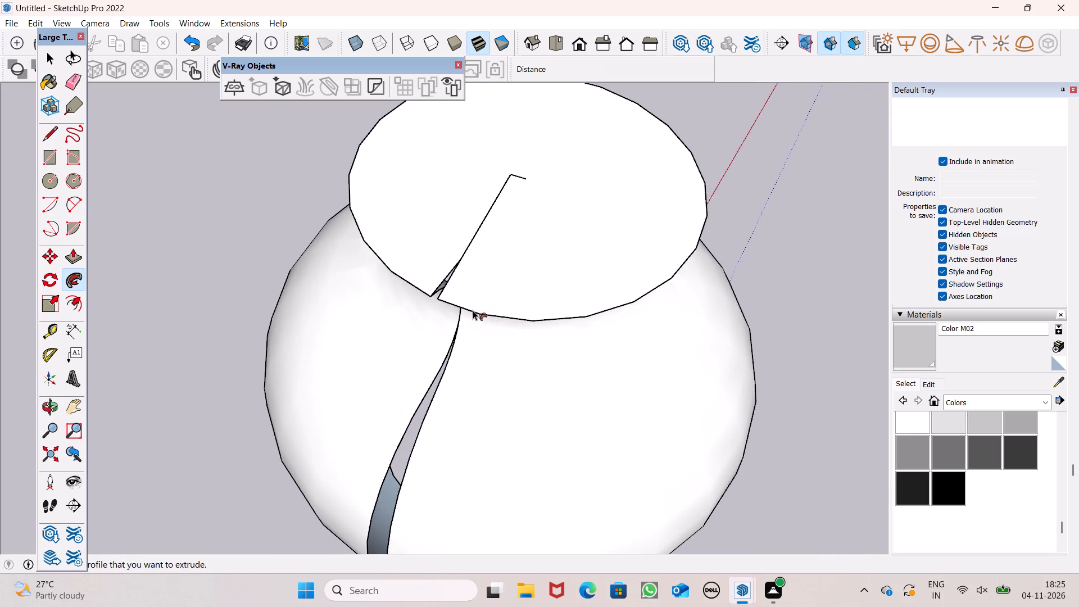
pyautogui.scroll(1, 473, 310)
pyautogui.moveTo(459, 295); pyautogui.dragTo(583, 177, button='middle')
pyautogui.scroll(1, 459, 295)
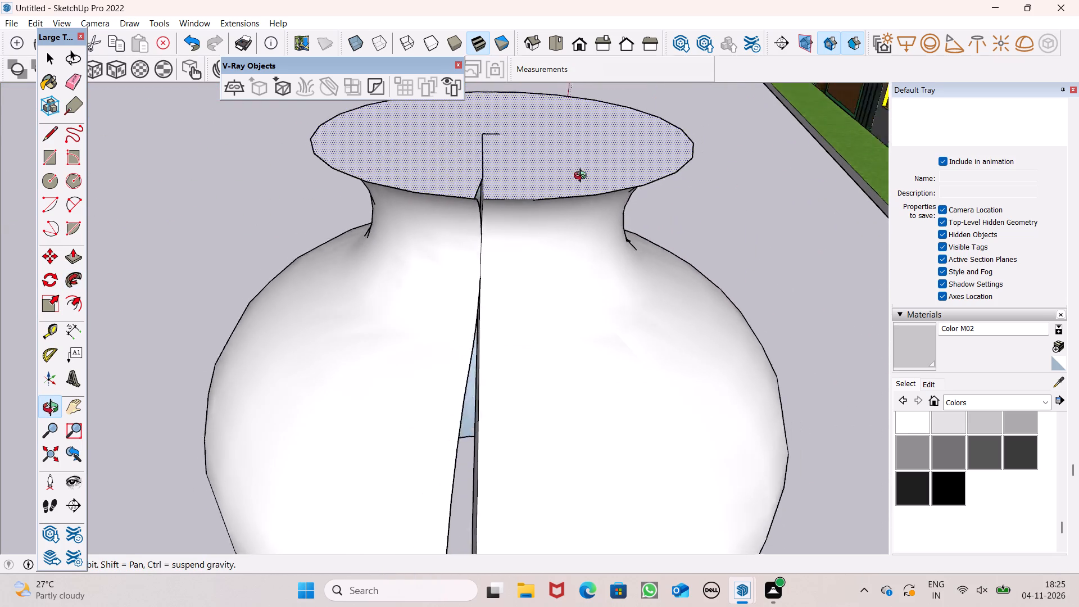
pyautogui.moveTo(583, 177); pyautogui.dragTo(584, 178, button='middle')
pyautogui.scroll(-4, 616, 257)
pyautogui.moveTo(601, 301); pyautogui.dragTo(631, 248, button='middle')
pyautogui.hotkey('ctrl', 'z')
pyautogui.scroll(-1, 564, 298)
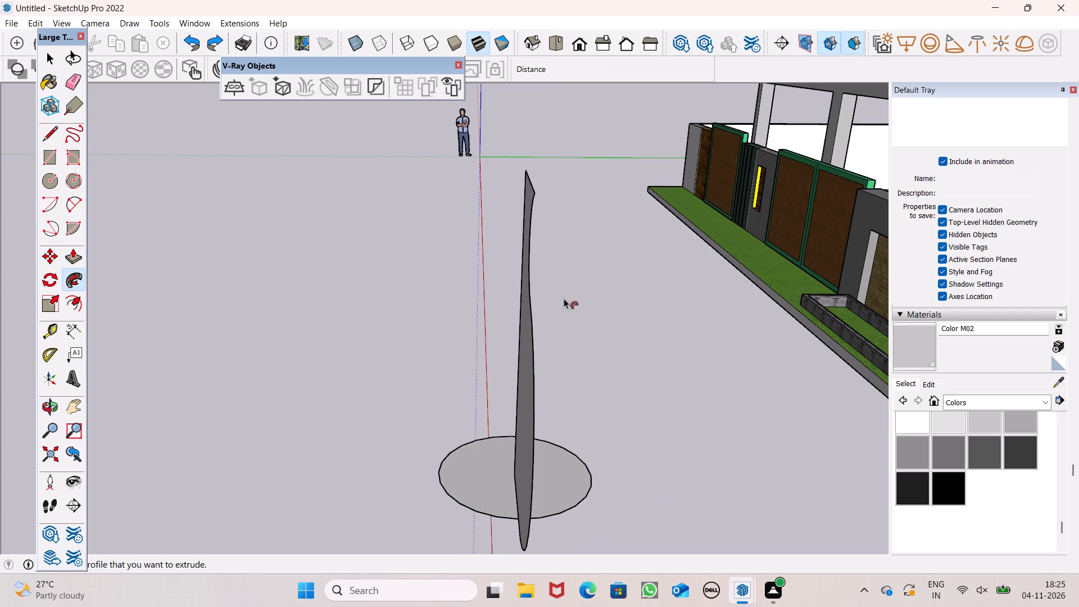
# Select the ground circle and curved profile, and sweep the profile fully around the circle with Follow Me into a closed round pot.
pyautogui.moveTo(532, 381); pyautogui.dragTo(841, 372, button='middle')
pyautogui.moveTo(560, 415); pyautogui.dragTo(678, 415, button='middle')
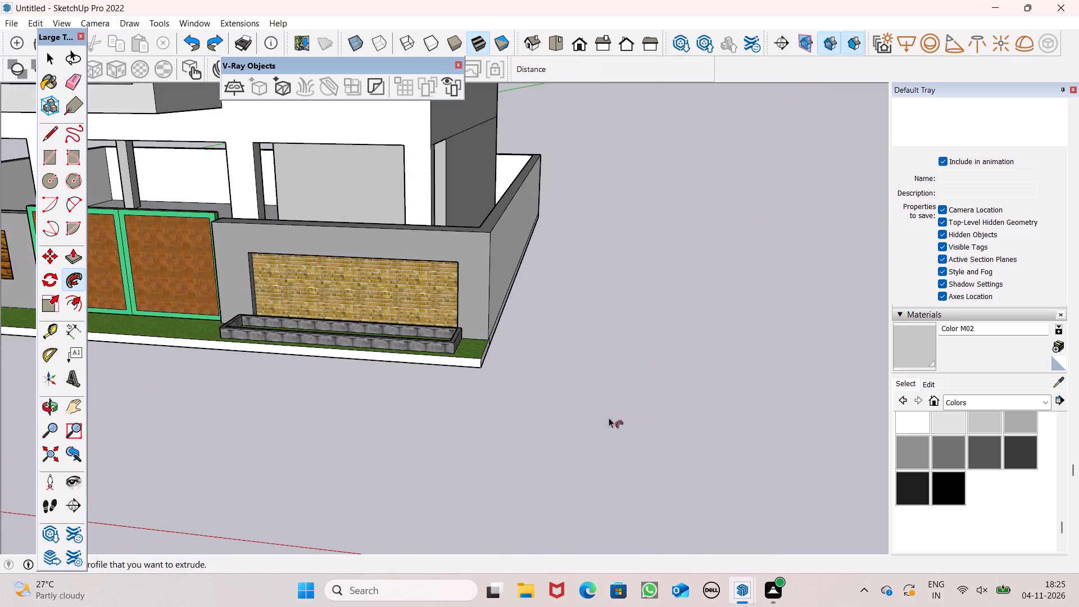
pyautogui.scroll(-6, 464, 448)
pyautogui.press('space')
pyautogui.scroll(7, 654, 404)
pyautogui.click(743, 420)
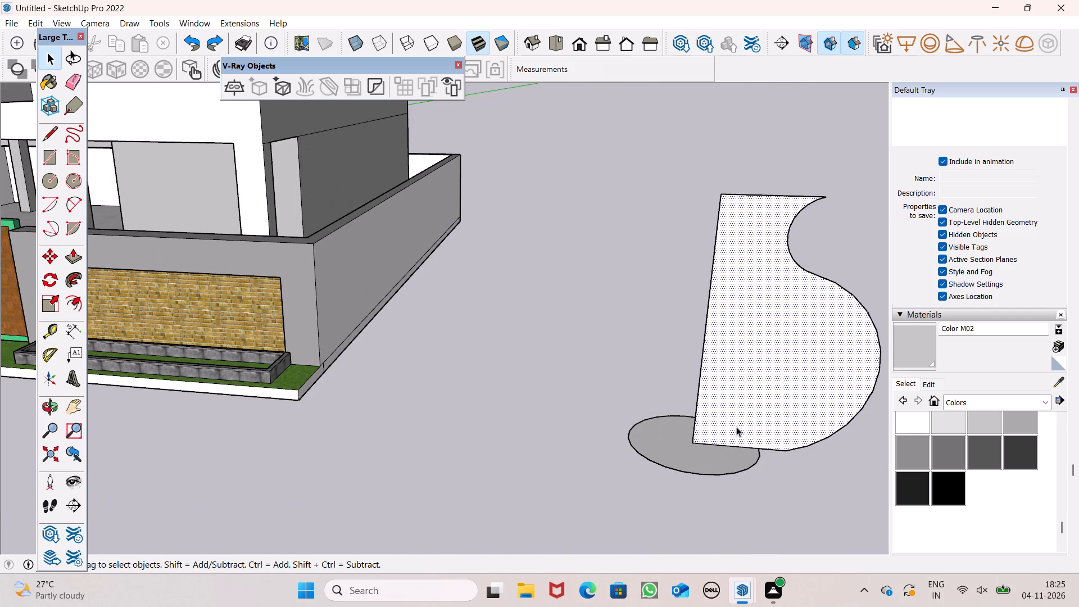
pyautogui.click(736, 427)
pyautogui.keyDown('ctrl'); pyautogui.doubleClick(692, 458); pyautogui.keyUp('ctrl')
pyautogui.keyDown('ctrl'); pyautogui.scroll(-6, 584, 426); pyautogui.keyUp('ctrl')
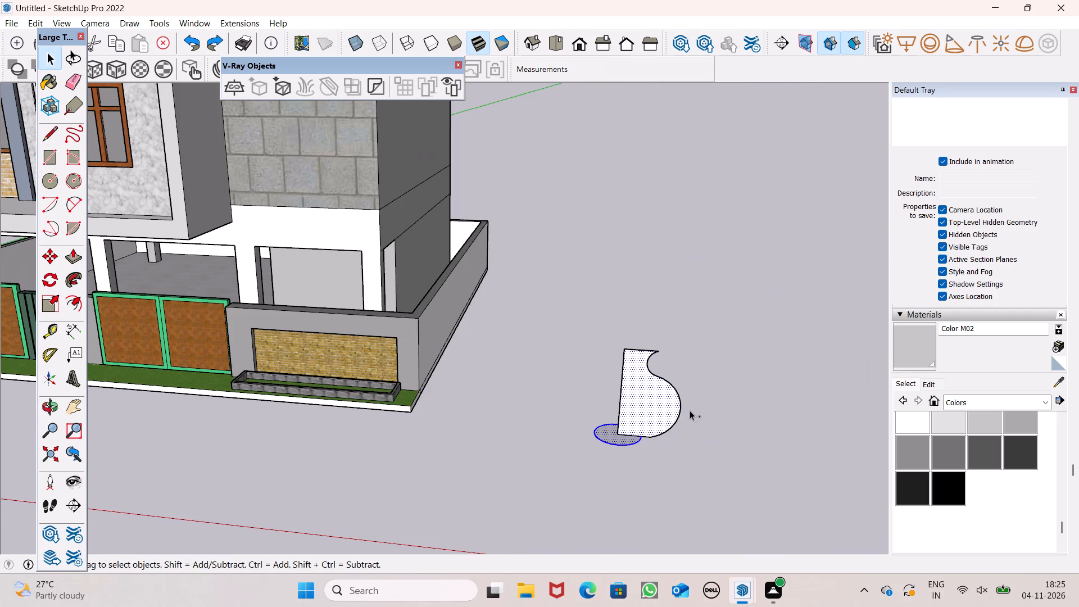
pyautogui.keyDown('ctrl'); pyautogui.doubleClick(646, 409); pyautogui.keyUp('ctrl')
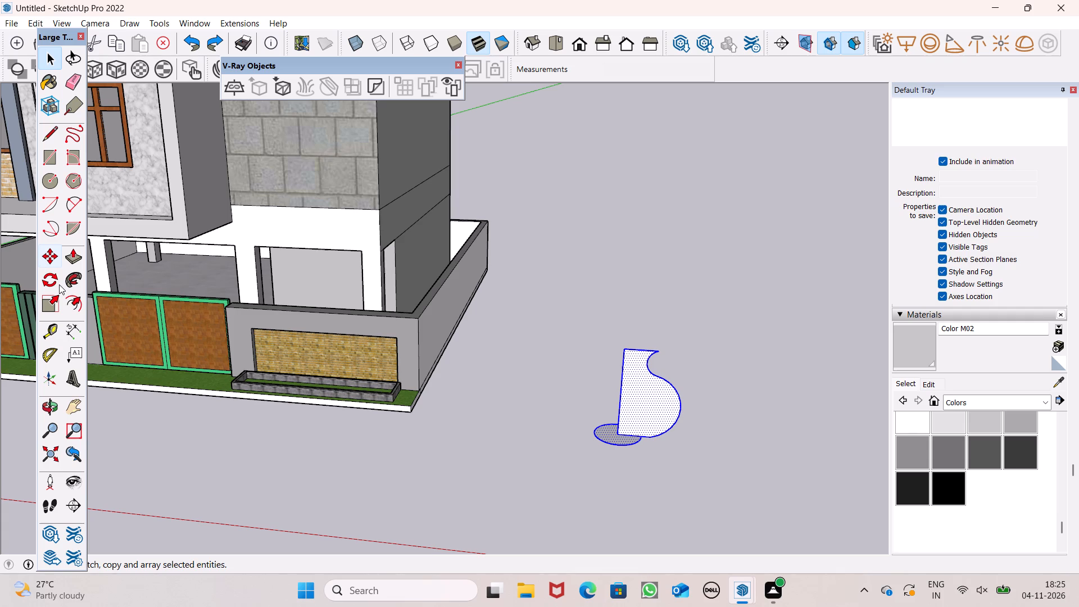
pyautogui.click(59, 284)
pyautogui.click(62, 283)
pyautogui.click(71, 272)
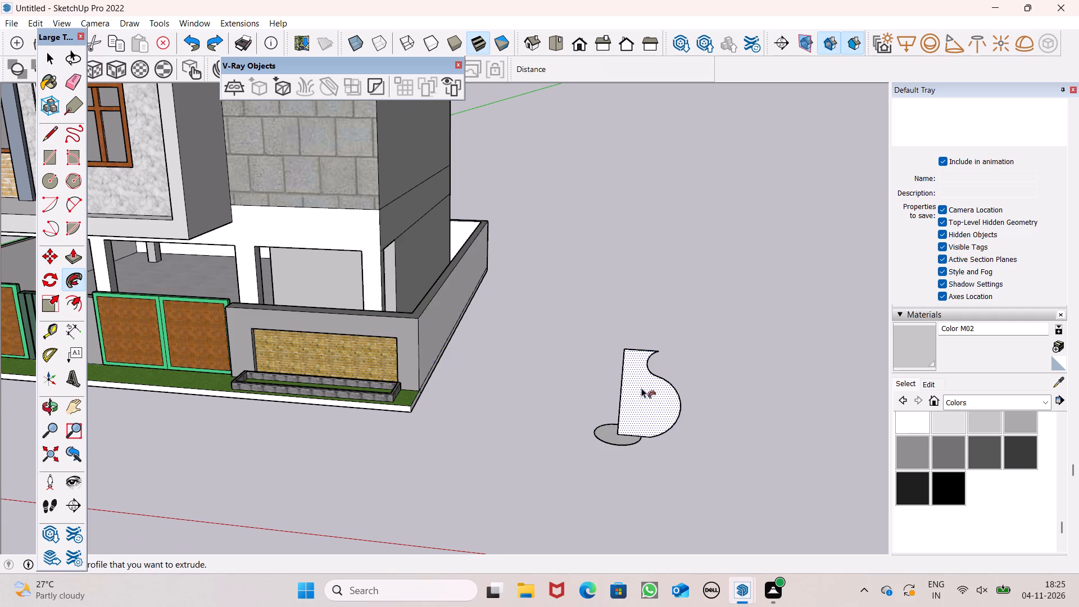
pyautogui.scroll(4, 643, 394)
pyautogui.moveTo(643, 428); pyautogui.dragTo(596, 434)
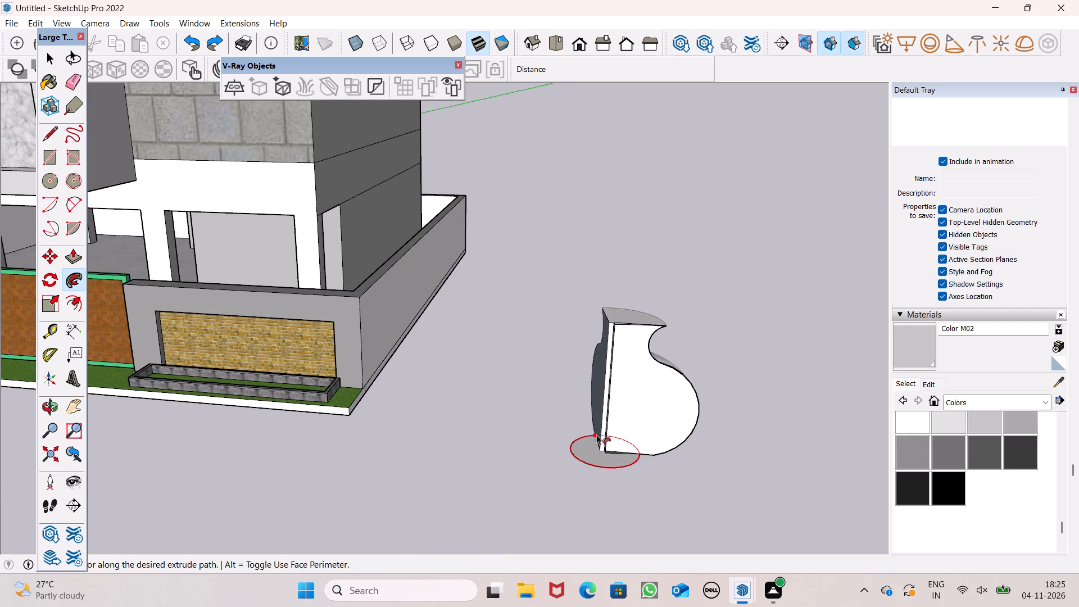
pyautogui.moveTo(596, 434); pyautogui.dragTo(638, 438)
pyautogui.scroll(-5, 557, 375)
pyautogui.press('space')
# Examine the round pot's rim and body from the side and from above.
pyautogui.scroll(5, 644, 388)
pyautogui.scroll(-4, 530, 377)
pyautogui.moveTo(534, 400); pyautogui.dragTo(568, 376, button='middle')
pyautogui.scroll(1, 575, 371)
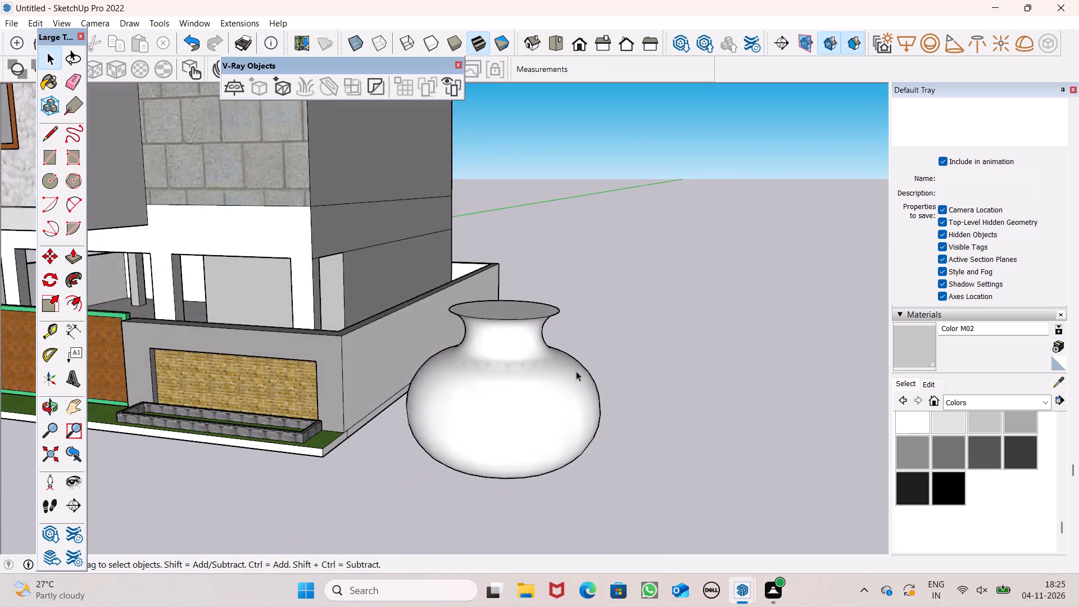
pyautogui.scroll(-3, 577, 398)
pyautogui.moveTo(577, 400); pyautogui.dragTo(606, 493, button='middle')
pyautogui.scroll(6, 527, 363)
pyautogui.scroll(-4, 528, 317)
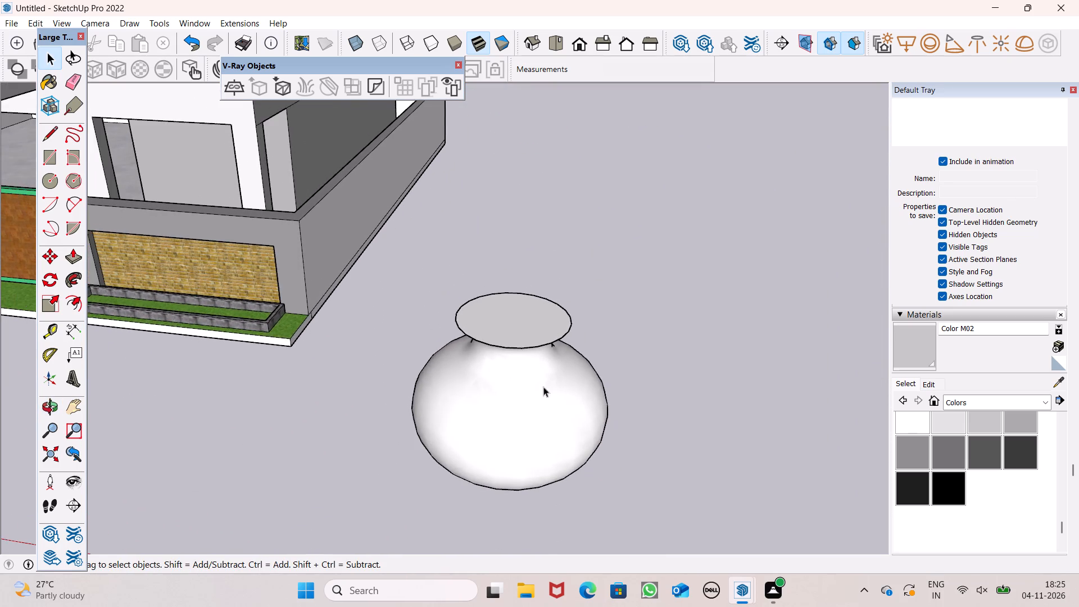
# Select the entire round pot and stretch its height by a scale factor of about 2.43 into a tall vase.
pyautogui.moveTo(545, 410); pyautogui.dragTo(632, 389, button='middle')
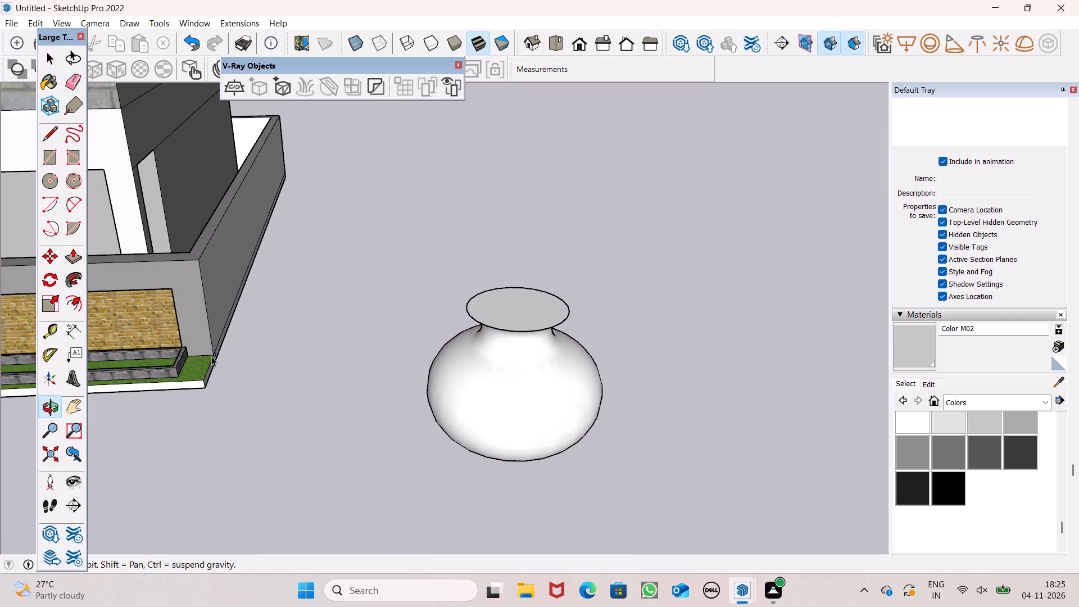
pyautogui.tripleClick(515, 381)
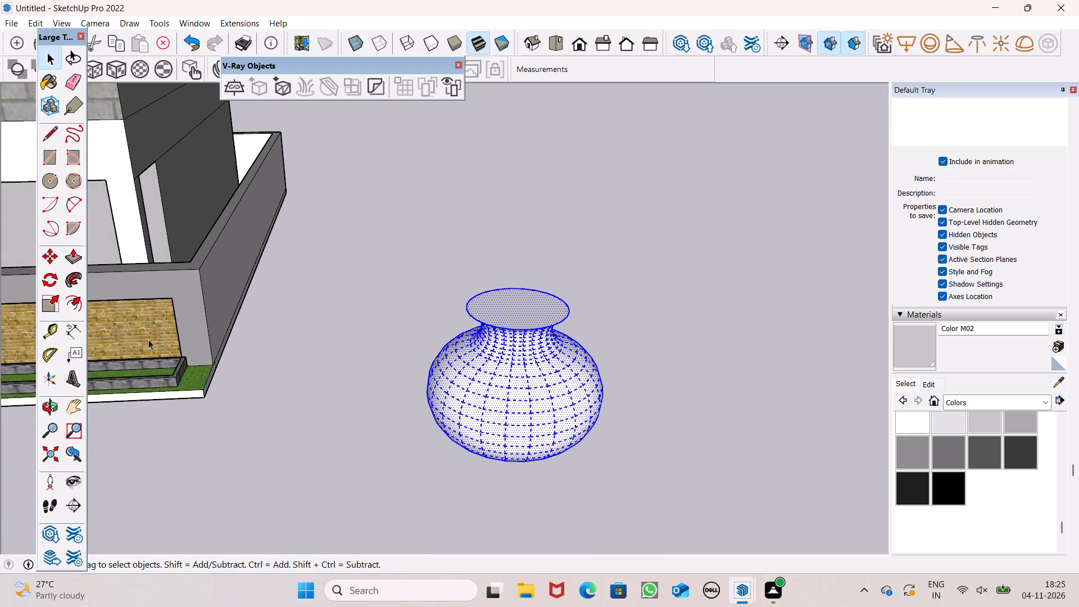
pyautogui.click(49, 310)
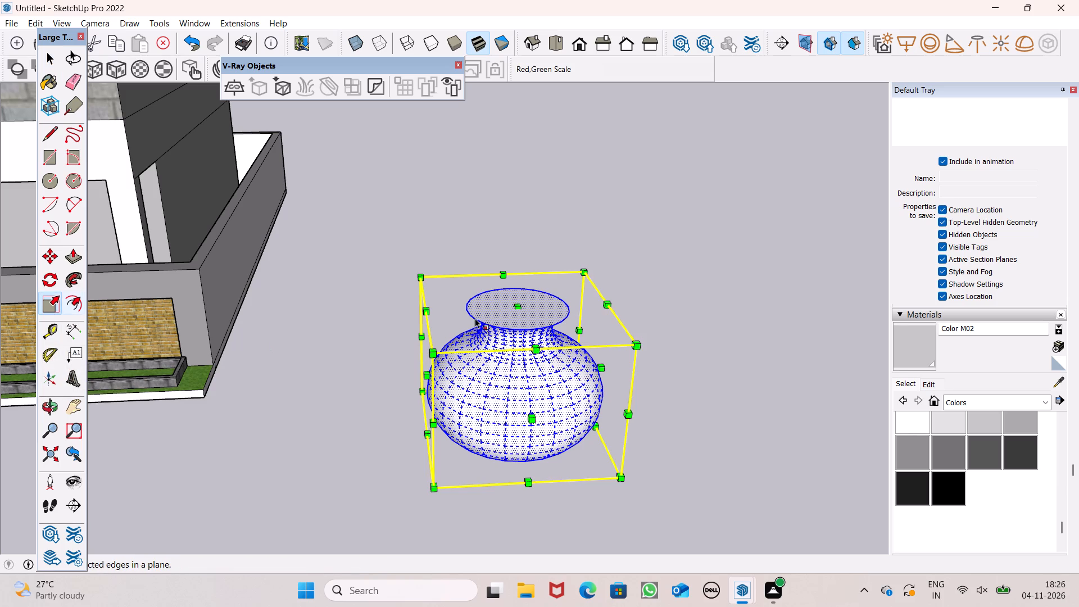
pyautogui.moveTo(515, 302); pyautogui.dragTo(517, 180)
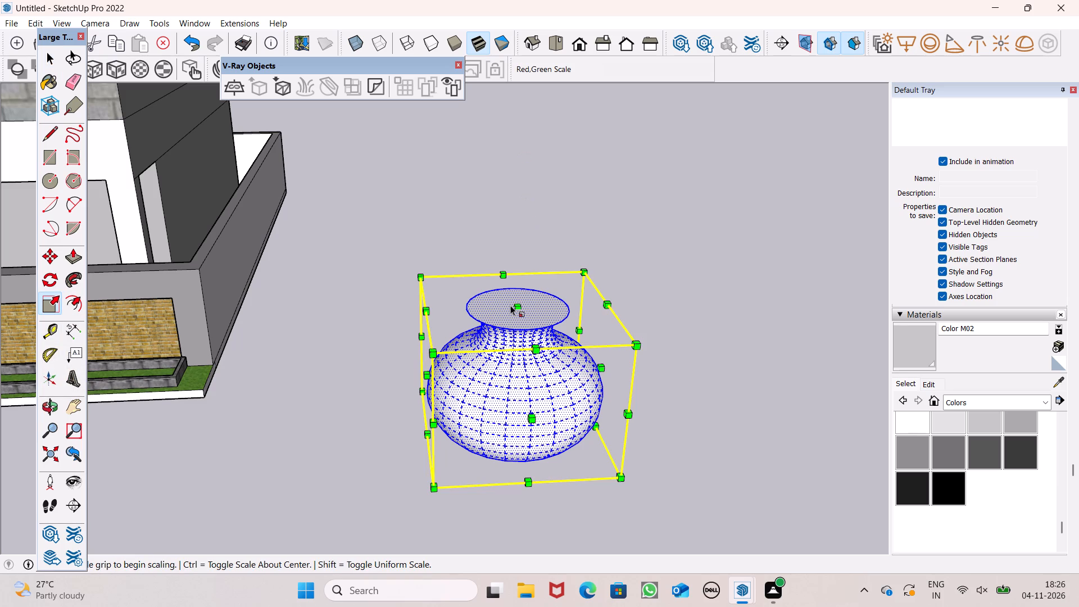
pyautogui.moveTo(518, 305); pyautogui.dragTo(575, 94)
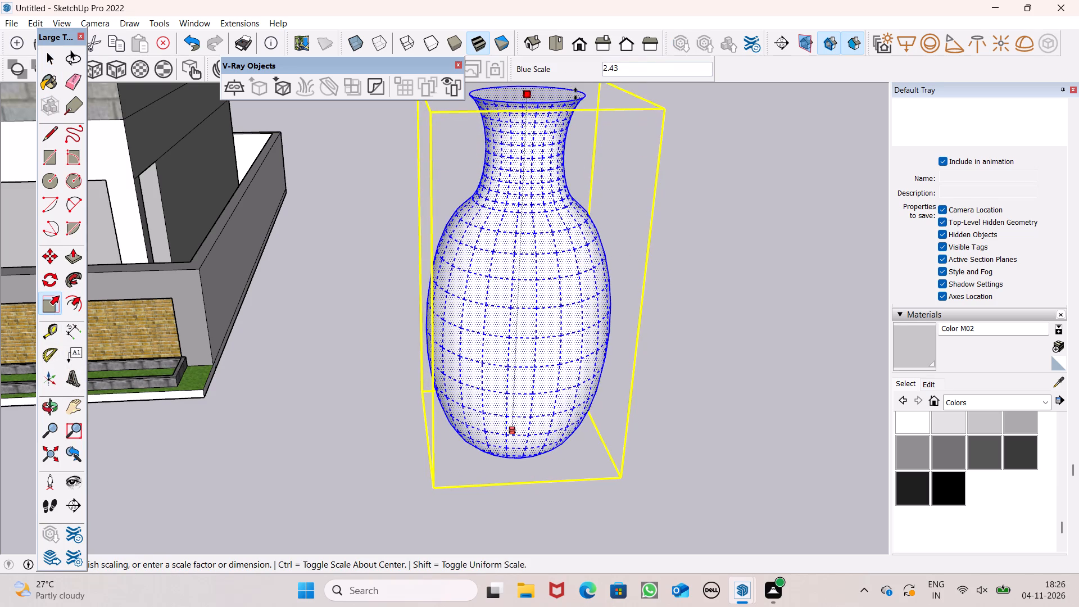
pyautogui.moveTo(575, 94); pyautogui.dragTo(575, 94)
# Scale the tall vase along the red axis to make its body narrower.
pyautogui.scroll(-5, 551, 301)
pyautogui.moveTo(598, 348); pyautogui.dragTo(628, 323, button='middle')
pyautogui.scroll(1, 628, 324)
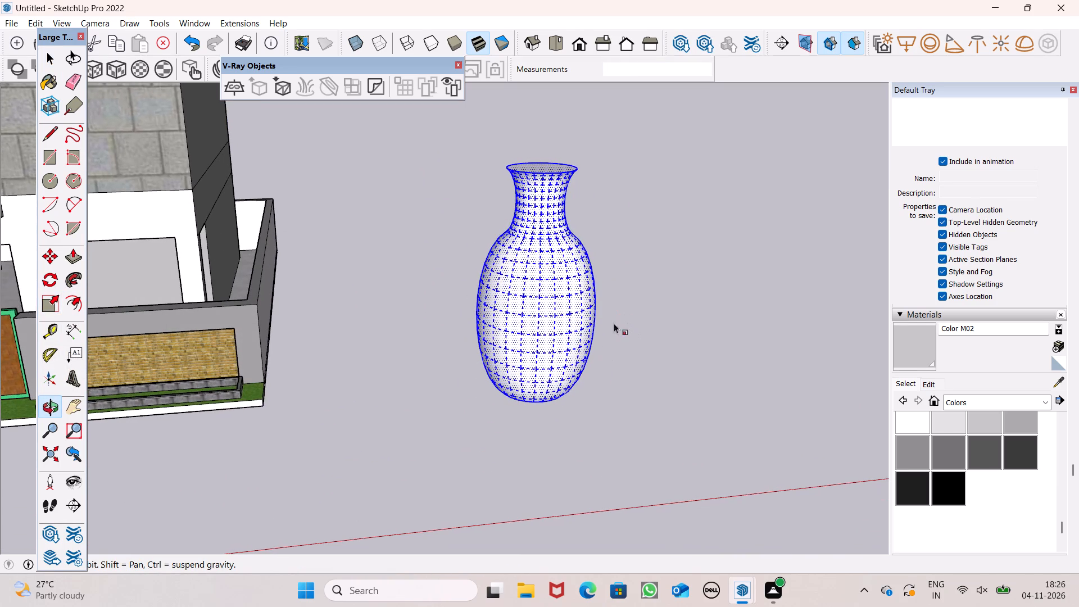
pyautogui.moveTo(458, 281); pyautogui.dragTo(507, 283)
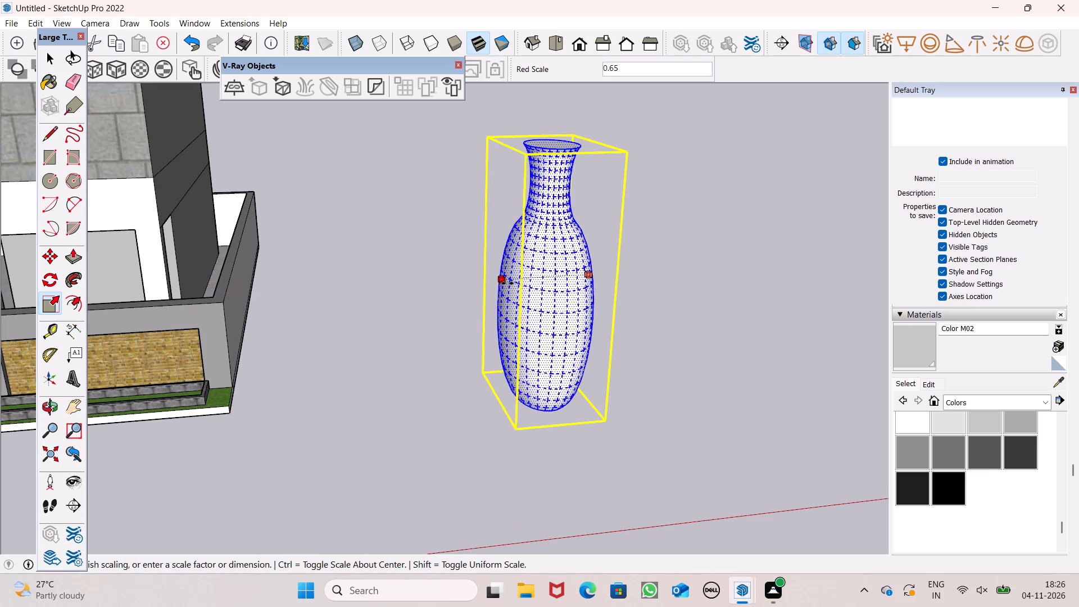
pyautogui.moveTo(507, 283); pyautogui.dragTo(514, 283)
pyautogui.moveTo(515, 283); pyautogui.dragTo(504, 282)
# Shorten the vase from its base with a blue-axis scale of about 0.34.
pyautogui.moveTo(622, 337); pyautogui.dragTo(554, 325, button='middle')
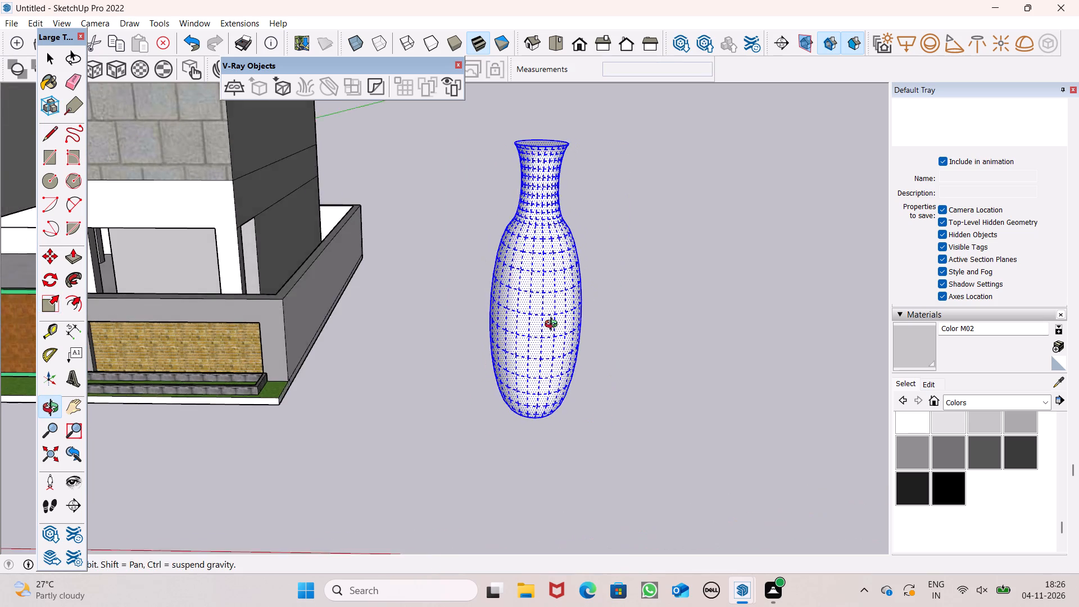
pyautogui.moveTo(554, 325); pyautogui.dragTo(528, 334, button='middle')
pyautogui.moveTo(534, 463); pyautogui.dragTo(509, 345, button='middle')
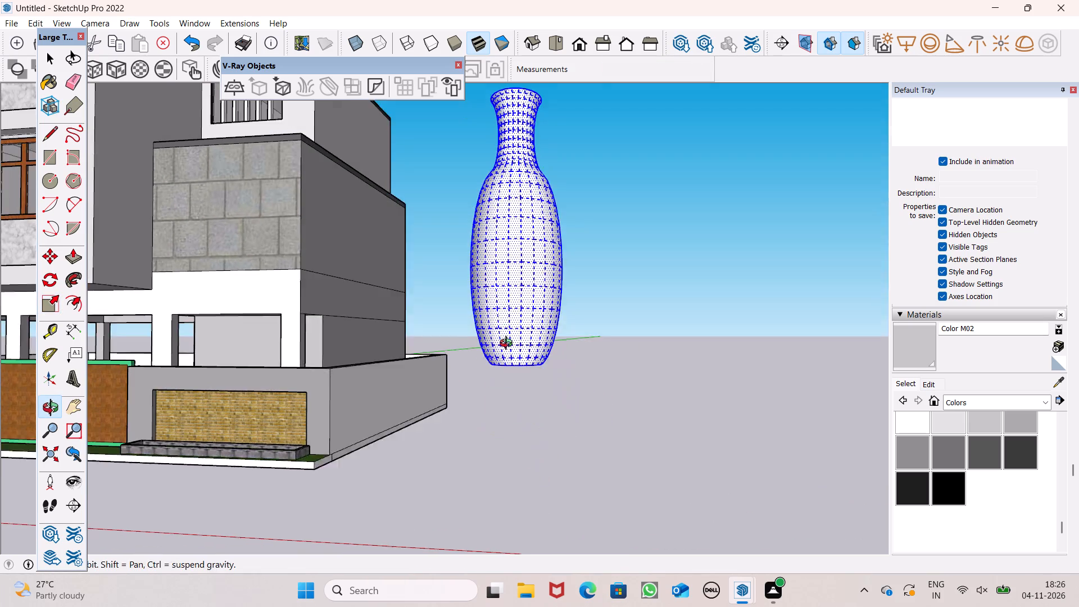
pyautogui.moveTo(509, 345); pyautogui.dragTo(510, 330, button='middle')
pyautogui.moveTo(515, 355); pyautogui.dragTo(526, 255)
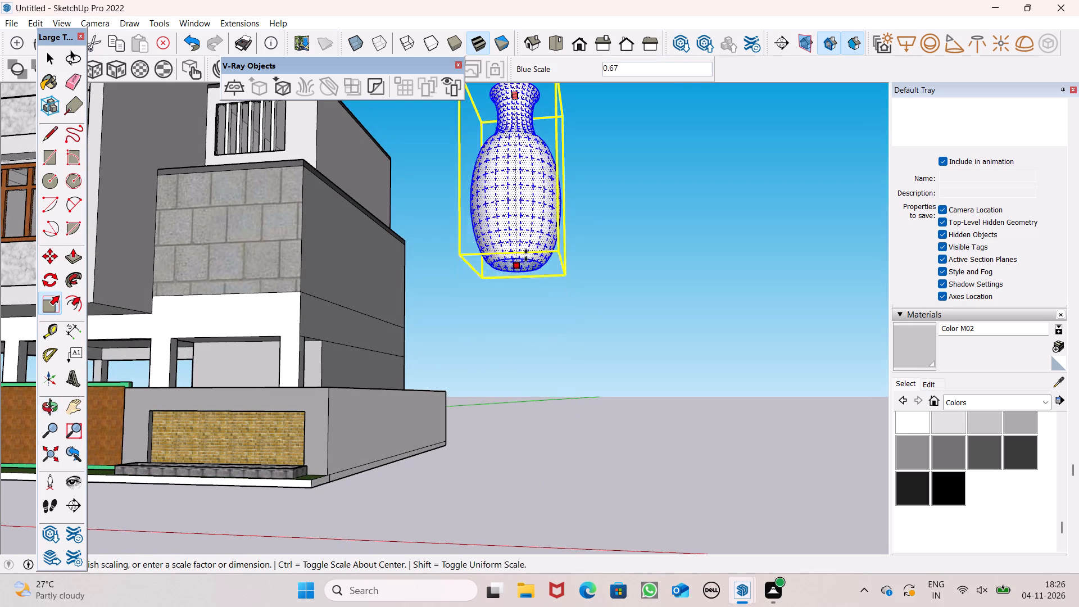
pyautogui.moveTo(526, 255); pyautogui.dragTo(542, 180)
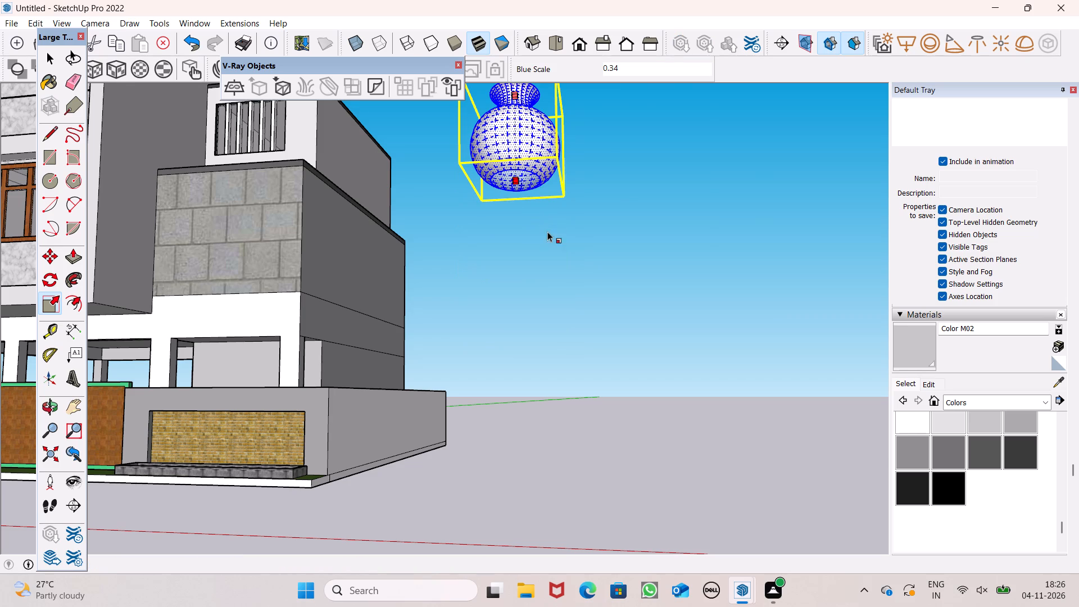
# Flatten the pot further by scaling its top downward along the blue axis.
pyautogui.scroll(-3, 547, 238)
pyautogui.moveTo(545, 336); pyautogui.dragTo(559, 518, button='middle')
pyautogui.scroll(4, 574, 367)
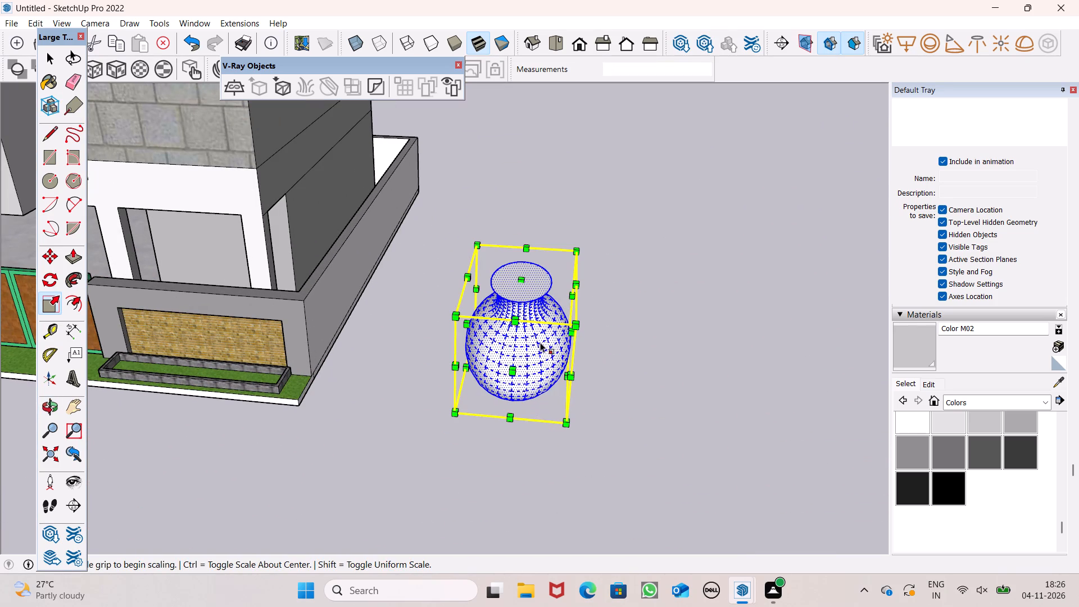
pyautogui.scroll(1, 540, 342)
pyautogui.moveTo(552, 346); pyautogui.dragTo(559, 325, button='middle')
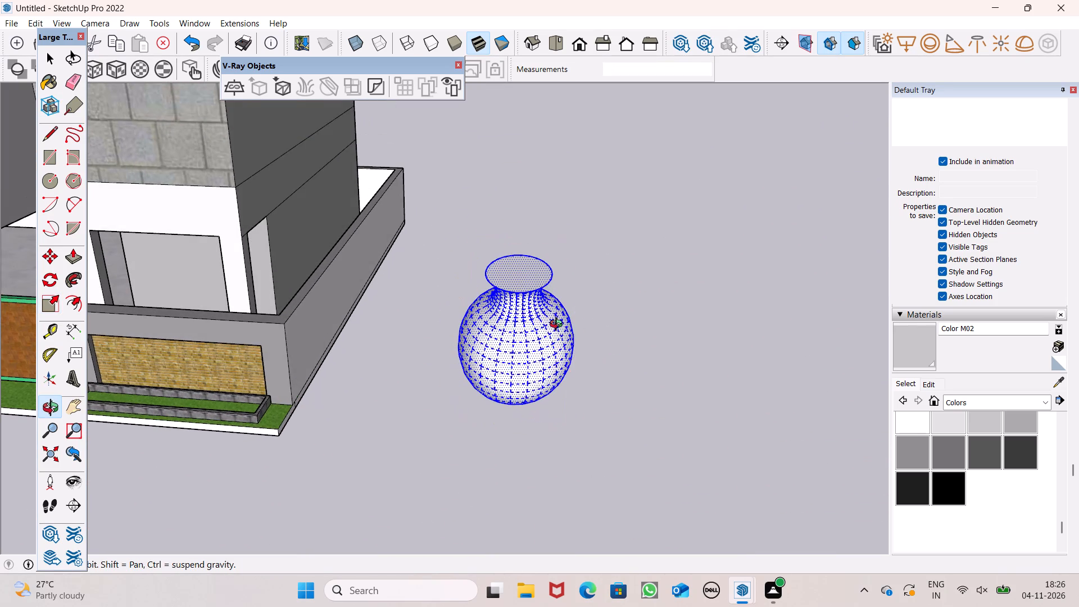
pyautogui.moveTo(559, 325); pyautogui.dragTo(561, 337, button='middle')
pyautogui.moveTo(515, 270); pyautogui.dragTo(524, 312)
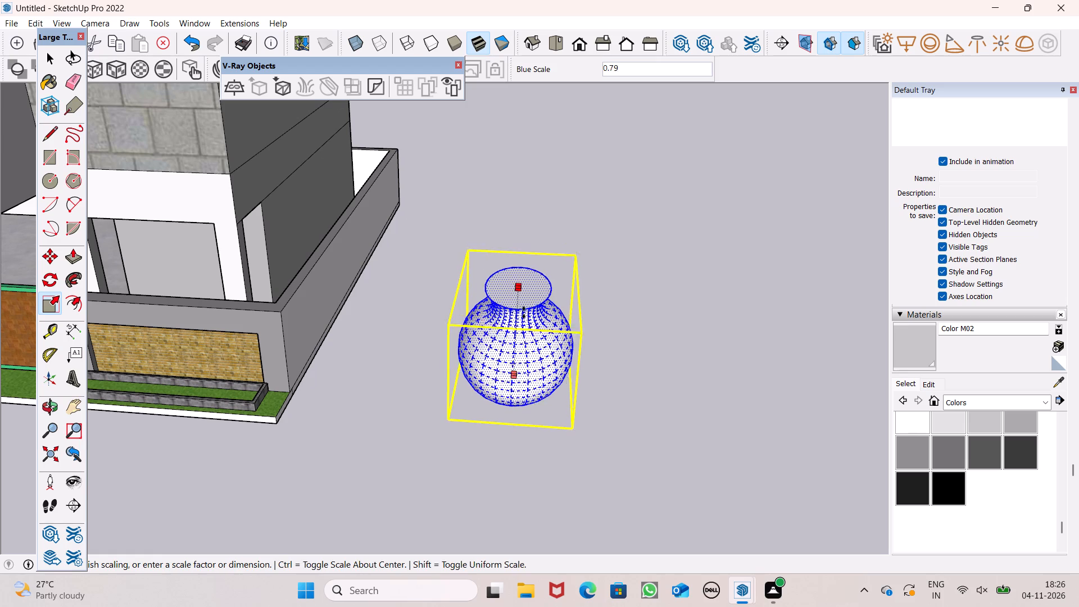
pyautogui.moveTo(524, 312); pyautogui.dragTo(528, 360)
# Stretch the flattened pot upward along the blue axis by about 1.50 and again by about 2.83.
pyautogui.scroll(-4, 530, 356)
pyautogui.moveTo(518, 400); pyautogui.dragTo(531, 283, button='middle')
pyautogui.scroll(8, 517, 336)
pyautogui.moveTo(535, 340); pyautogui.dragTo(536, 323)
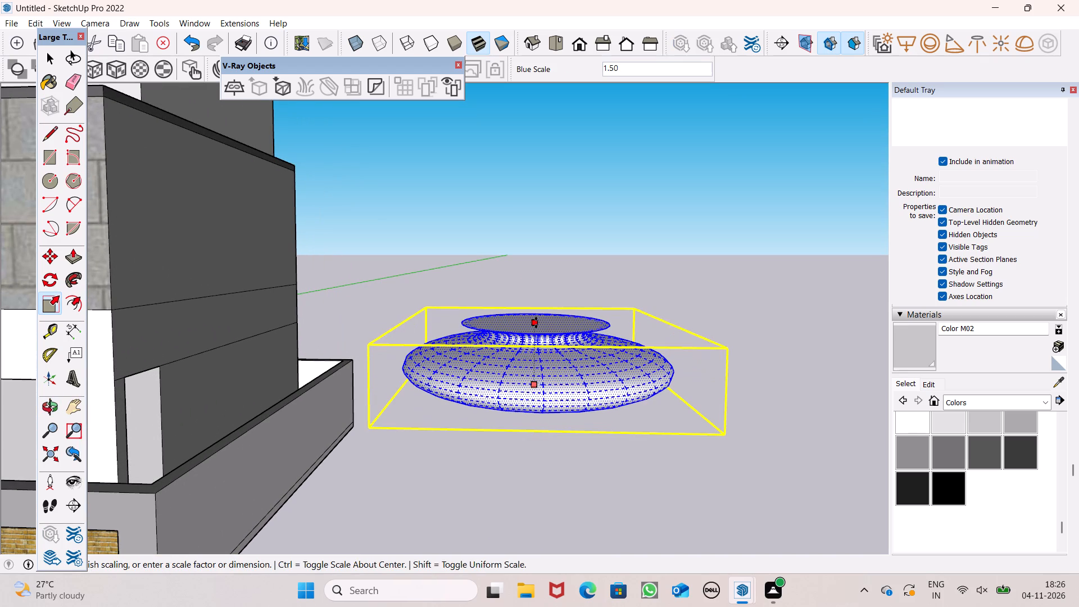
pyautogui.moveTo(536, 323); pyautogui.dragTo(537, 322)
pyautogui.moveTo(534, 326); pyautogui.dragTo(659, 379)
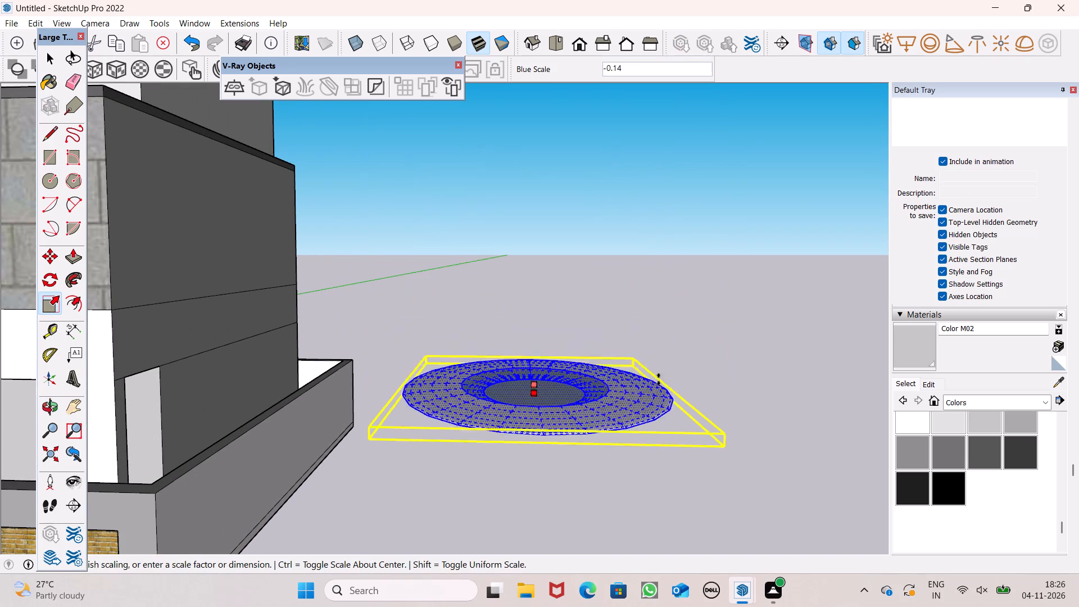
pyautogui.moveTo(659, 379); pyautogui.dragTo(702, 203)
# Narrow the pot along the red axis, and along the green axis by a scale of about 0.42.
pyautogui.moveTo(665, 302); pyautogui.dragTo(663, 305)
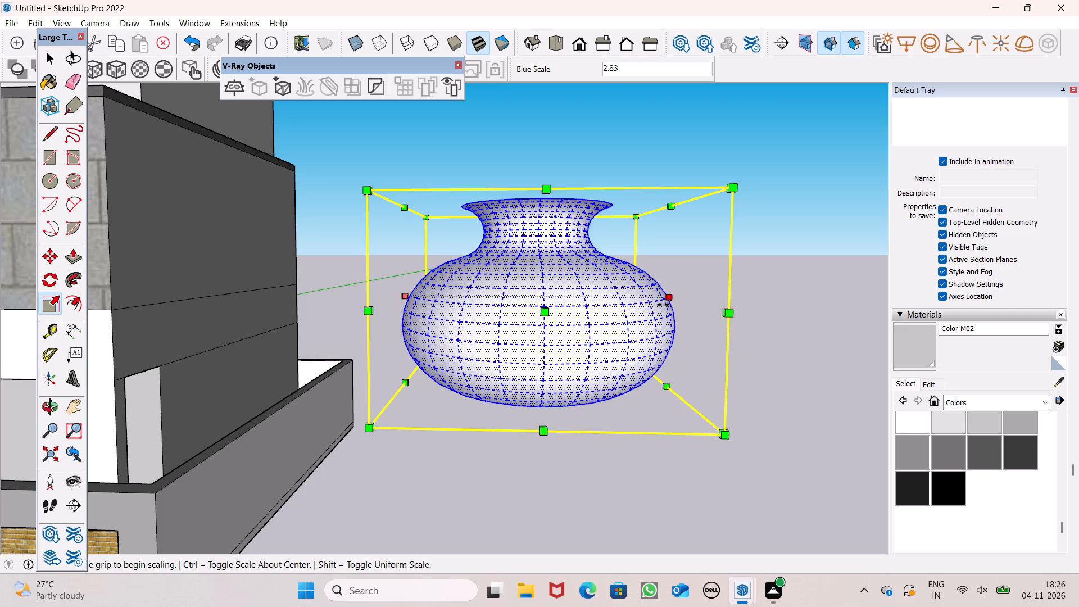
pyautogui.moveTo(663, 305); pyautogui.dragTo(550, 318)
pyautogui.scroll(-4, 799, 269)
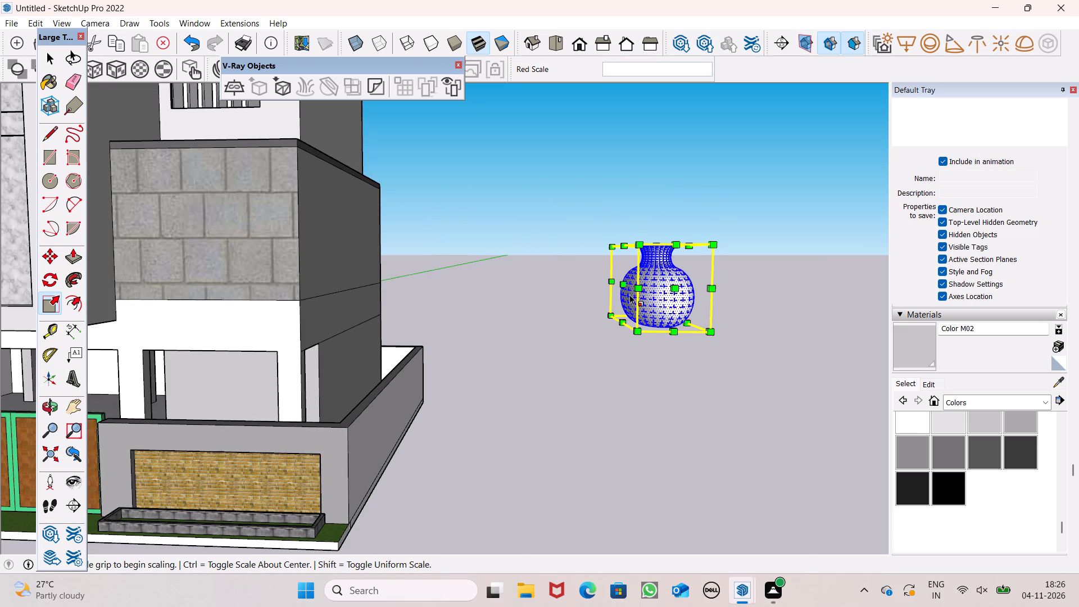
pyautogui.moveTo(624, 288); pyautogui.dragTo(660, 288)
pyautogui.moveTo(709, 323); pyautogui.dragTo(637, 401, button='middle')
pyautogui.moveTo(592, 423); pyautogui.dragTo(609, 378)
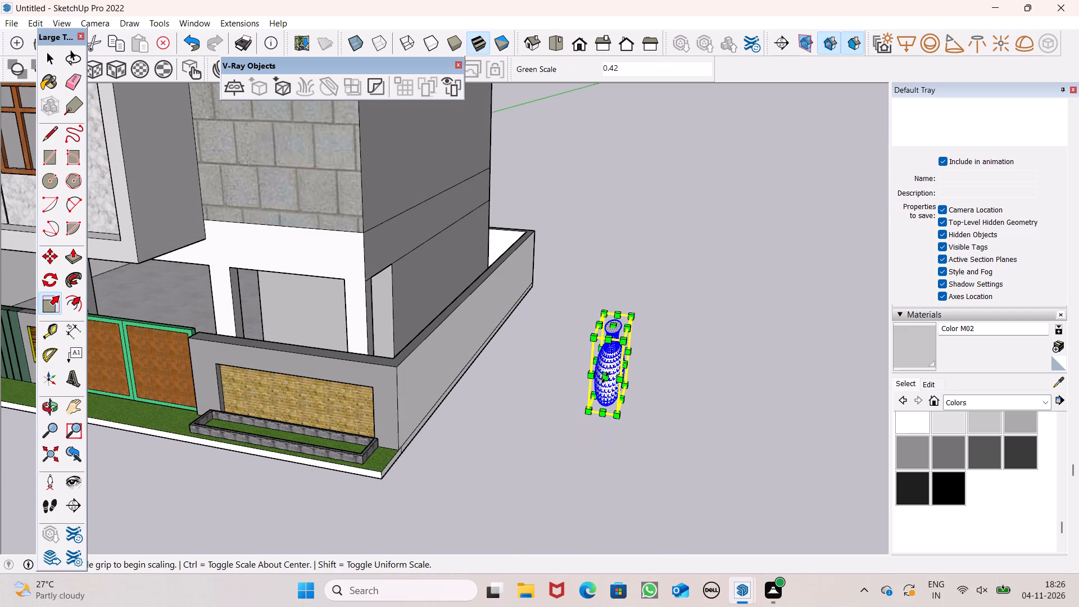
# Stretch the slim vase taller along the blue axis and widen its body along the red axis.
pyautogui.moveTo(615, 326); pyautogui.dragTo(649, 234)
pyautogui.scroll(-4, 632, 360)
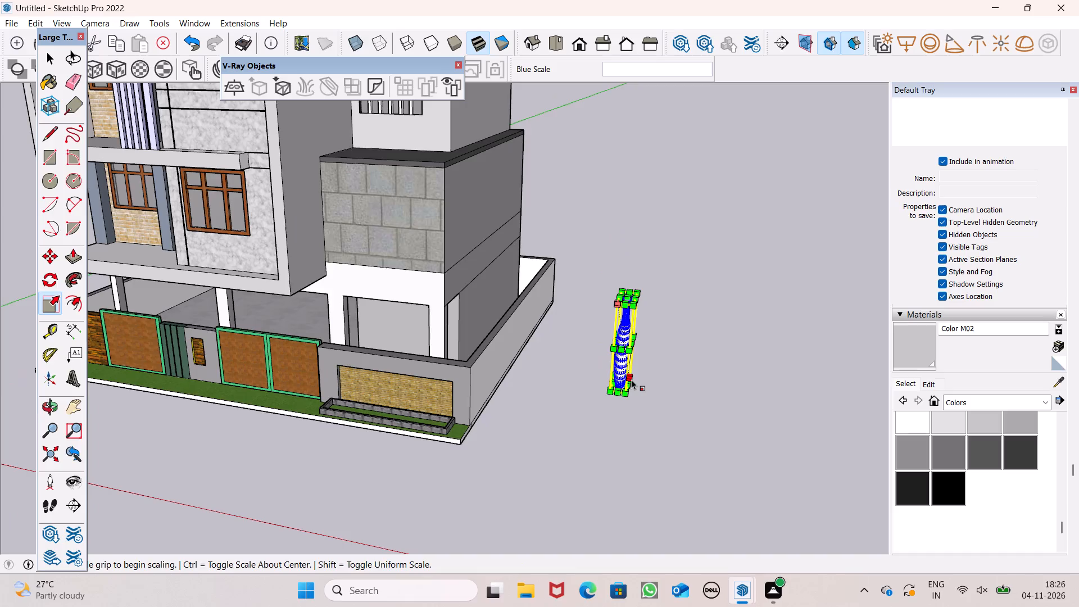
pyautogui.moveTo(633, 377); pyautogui.dragTo(687, 288, button='middle')
pyautogui.scroll(10, 656, 270)
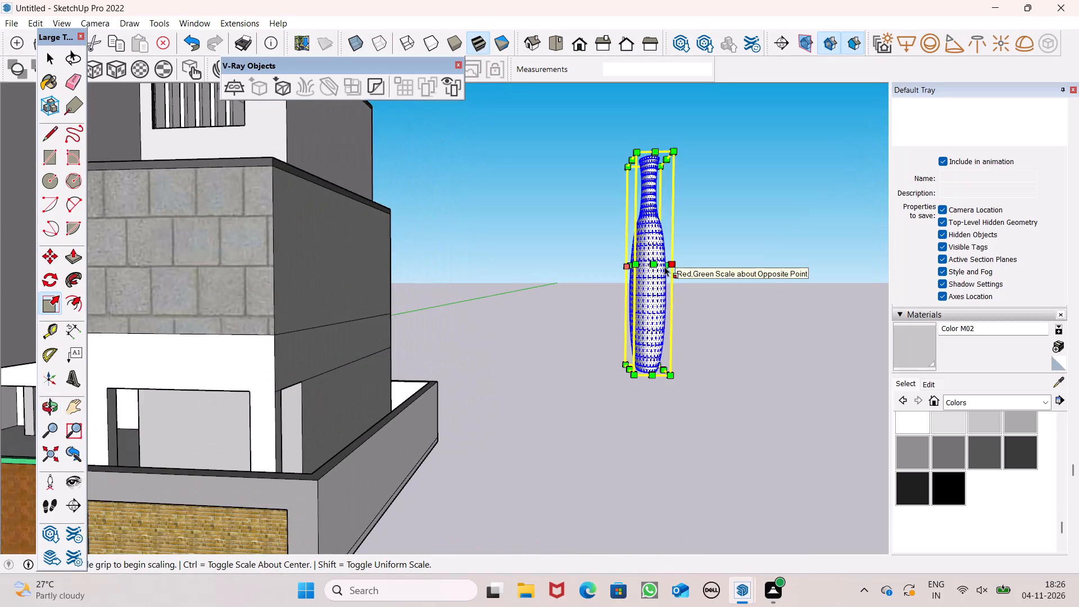
pyautogui.scroll(8, 682, 264)
pyautogui.scroll(-4, 682, 271)
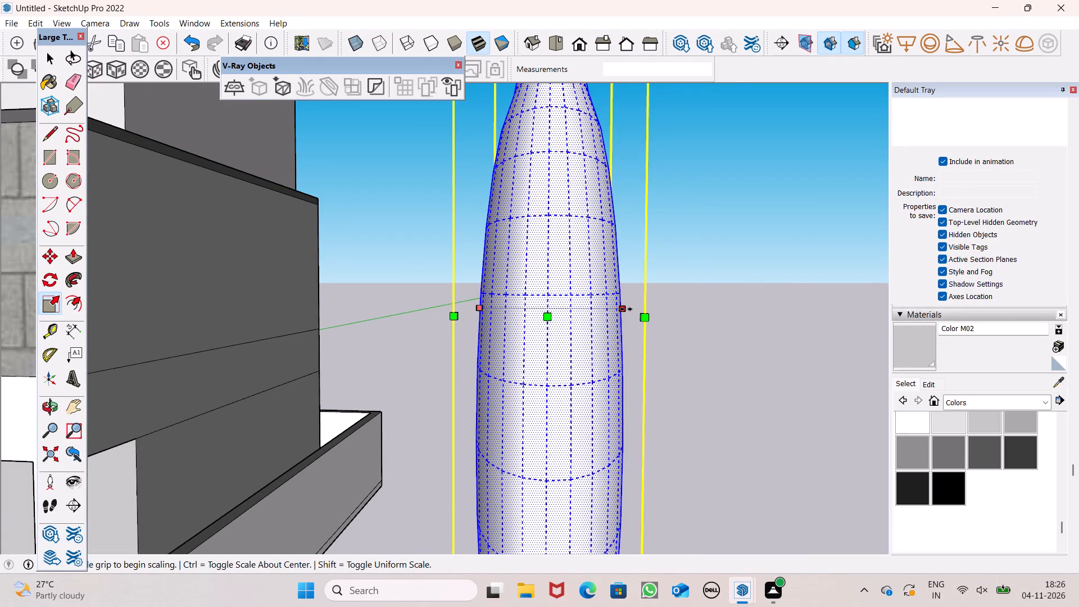
pyautogui.moveTo(626, 309); pyautogui.dragTo(737, 318)
# Move the vase across the front of the house to the ground near the wood-clad end of the boundary wall.
pyautogui.scroll(-7, 622, 293)
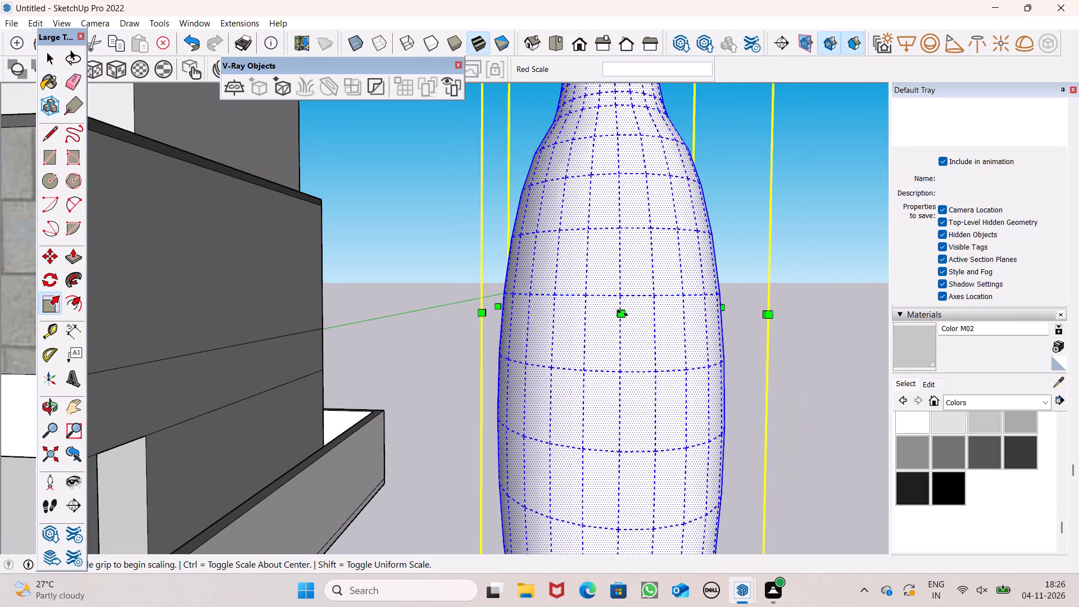
pyautogui.scroll(-9, 662, 363)
pyautogui.scroll(-5, 816, 283)
pyautogui.scroll(-3, 770, 286)
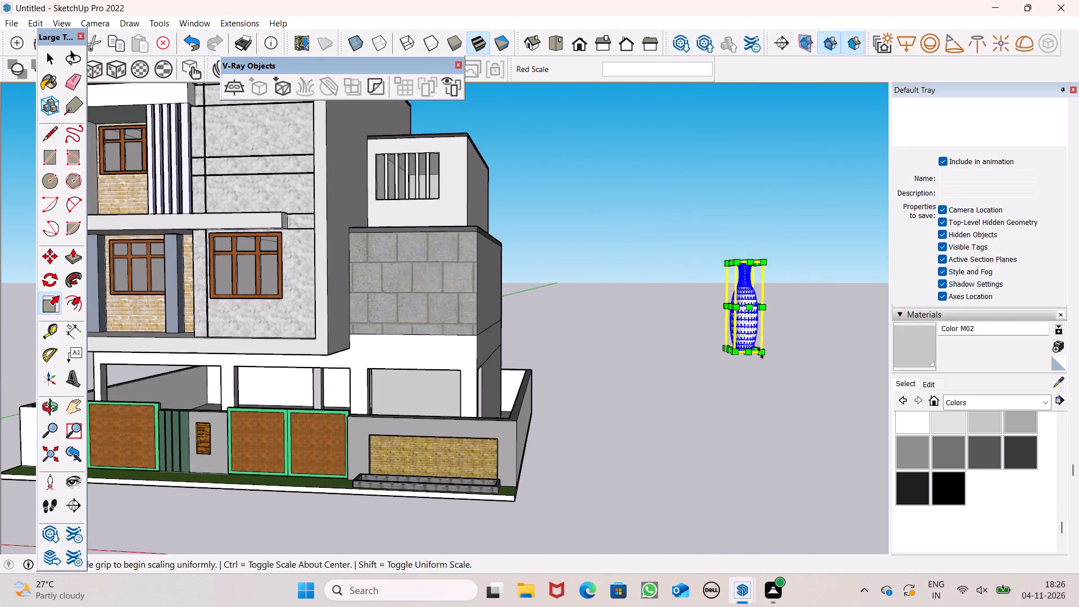
pyautogui.moveTo(777, 428); pyautogui.dragTo(733, 533, button='middle')
pyautogui.press('space')
pyautogui.scroll(-1, 783, 398)
pyautogui.press('m')
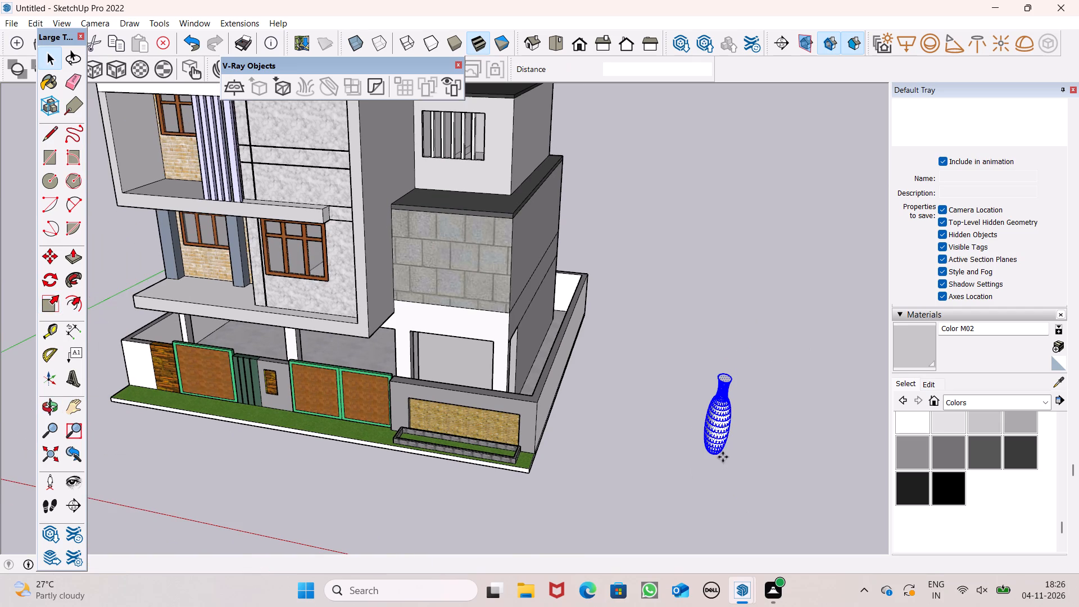
pyautogui.press('Return')
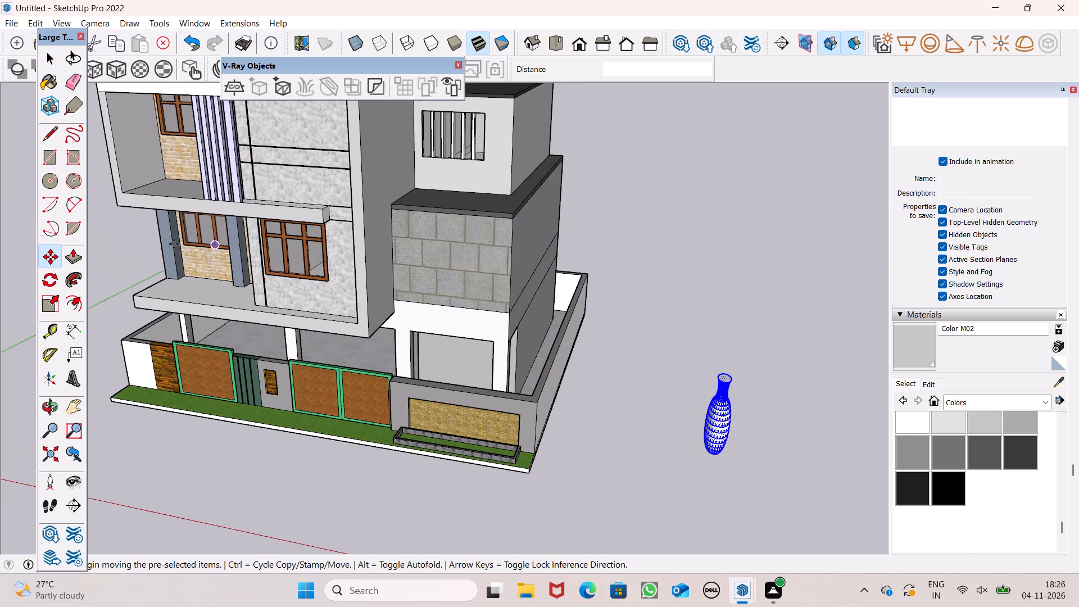
pyautogui.scroll(-2, 202, 285)
pyautogui.moveTo(424, 352); pyautogui.dragTo(546, 307, button='middle')
pyautogui.moveTo(647, 365); pyautogui.dragTo(548, 402)
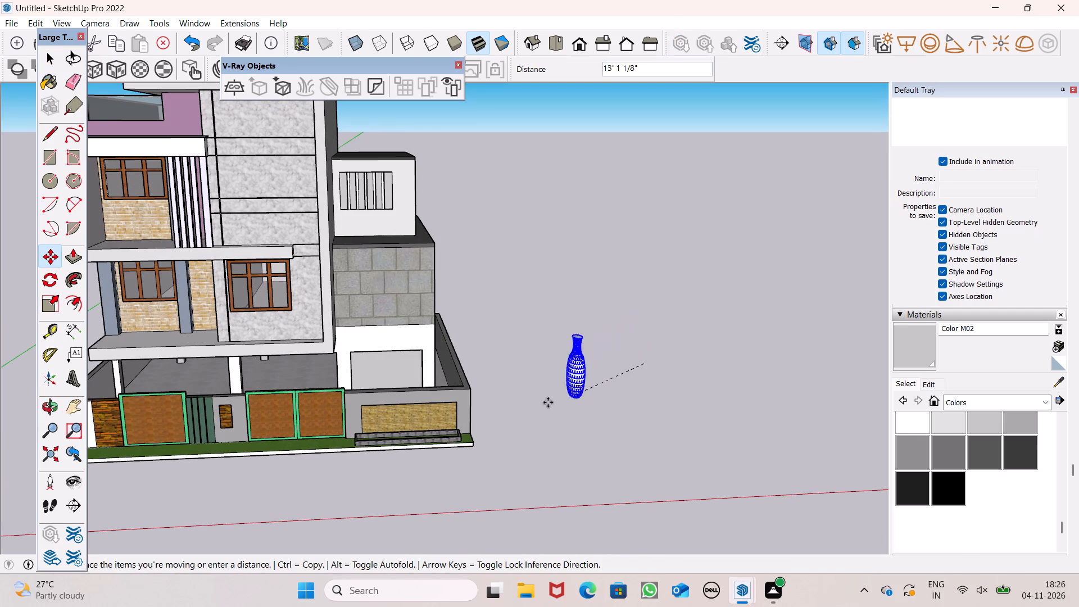
pyautogui.moveTo(548, 402); pyautogui.dragTo(149, 437)
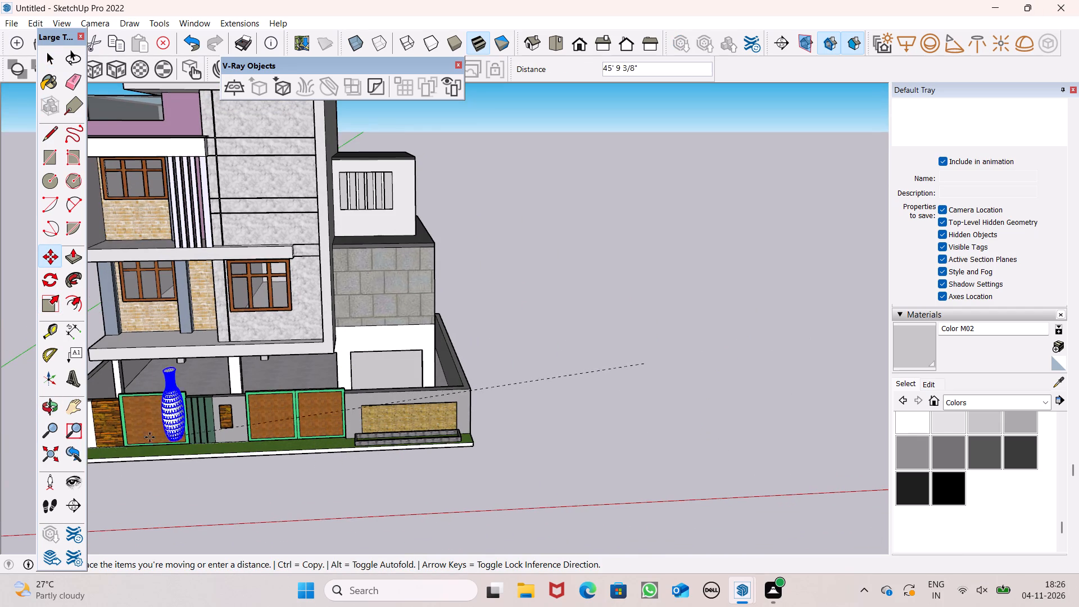
pyautogui.moveTo(149, 437); pyautogui.dragTo(105, 465)
# Move the vase about 21' towards the top of the boundary wall's wood-clad corner.
pyautogui.scroll(-6, 396, 392)
pyautogui.moveTo(335, 440); pyautogui.dragTo(224, 482, button='middle')
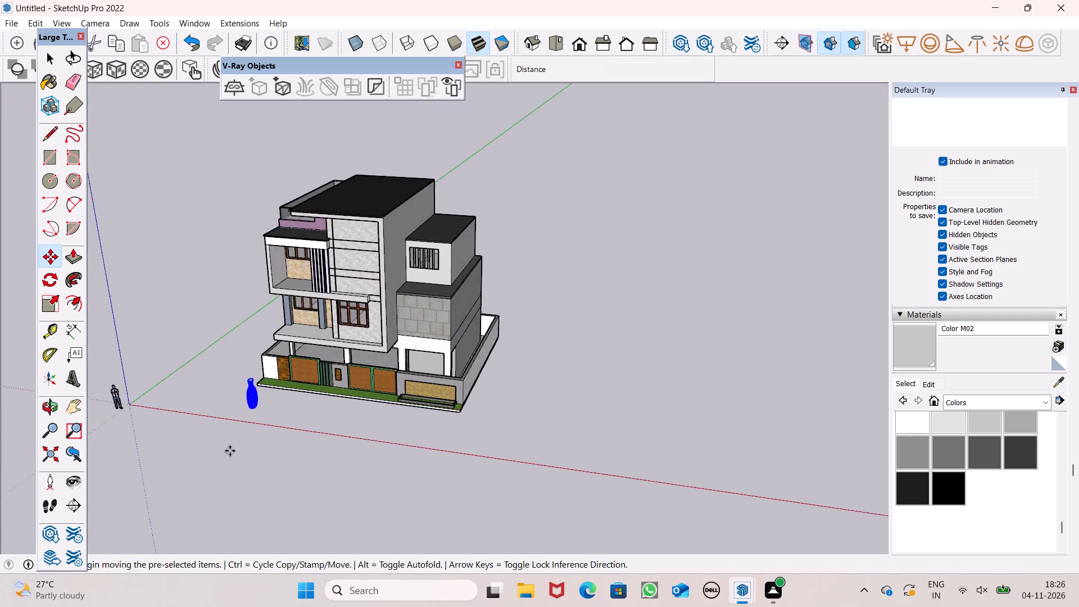
pyautogui.scroll(8, 282, 366)
pyautogui.scroll(-1, 269, 364)
pyautogui.moveTo(201, 505); pyautogui.dragTo(224, 453)
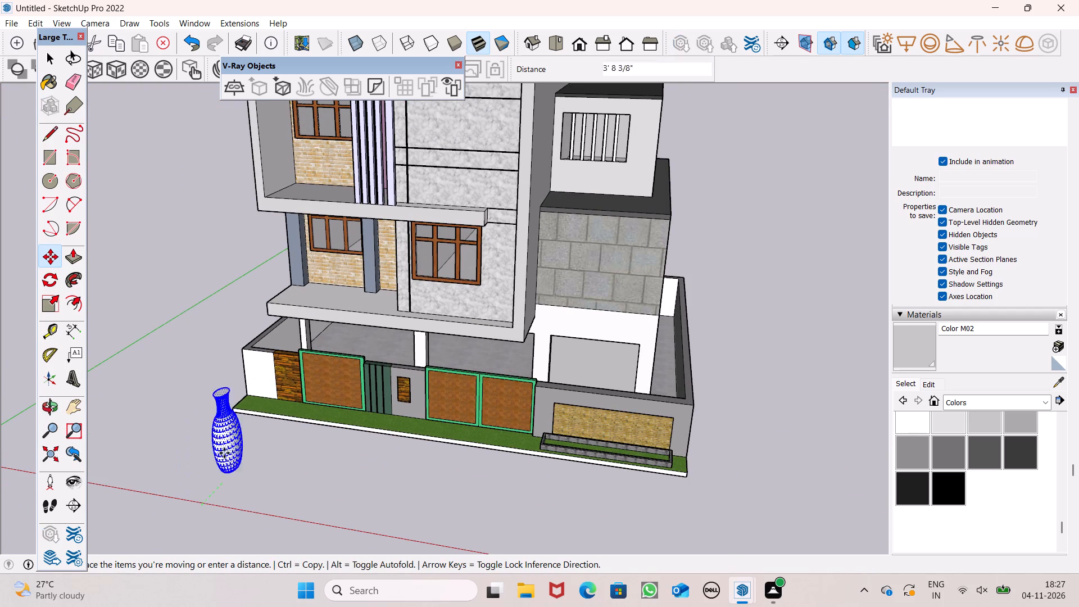
pyautogui.moveTo(224, 453); pyautogui.dragTo(280, 355)
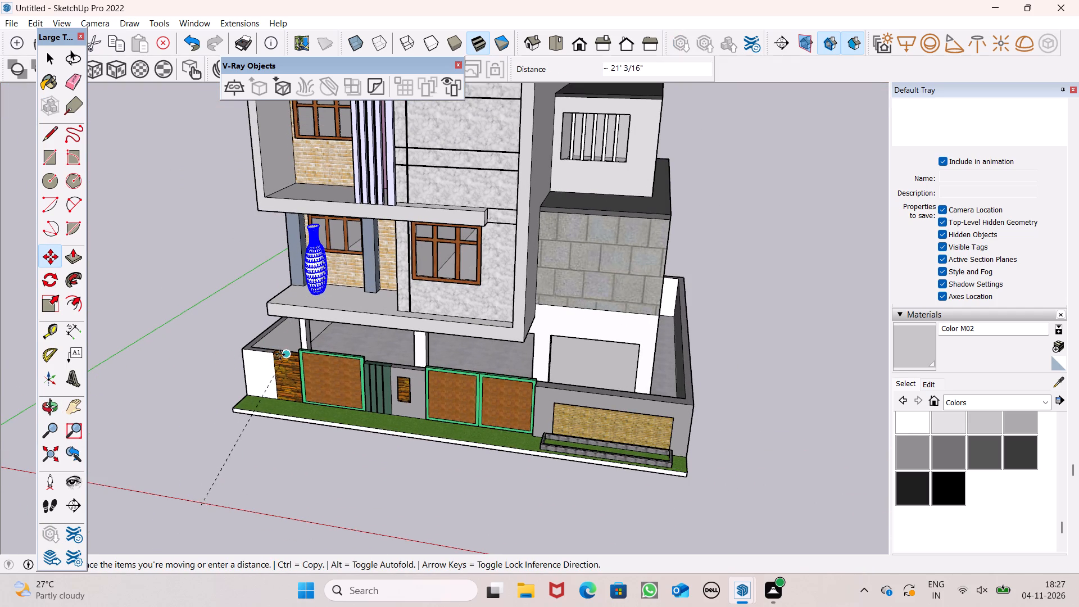
pyautogui.moveTo(280, 355); pyautogui.dragTo(278, 356)
# Reposition the vase towards the first-floor balcony's outer corner, with a last move of about 18'.
pyautogui.moveTo(291, 345); pyautogui.dragTo(421, 251, button='middle')
pyautogui.moveTo(414, 268); pyautogui.dragTo(604, 374, button='middle')
pyautogui.moveTo(467, 336); pyautogui.dragTo(221, 387)
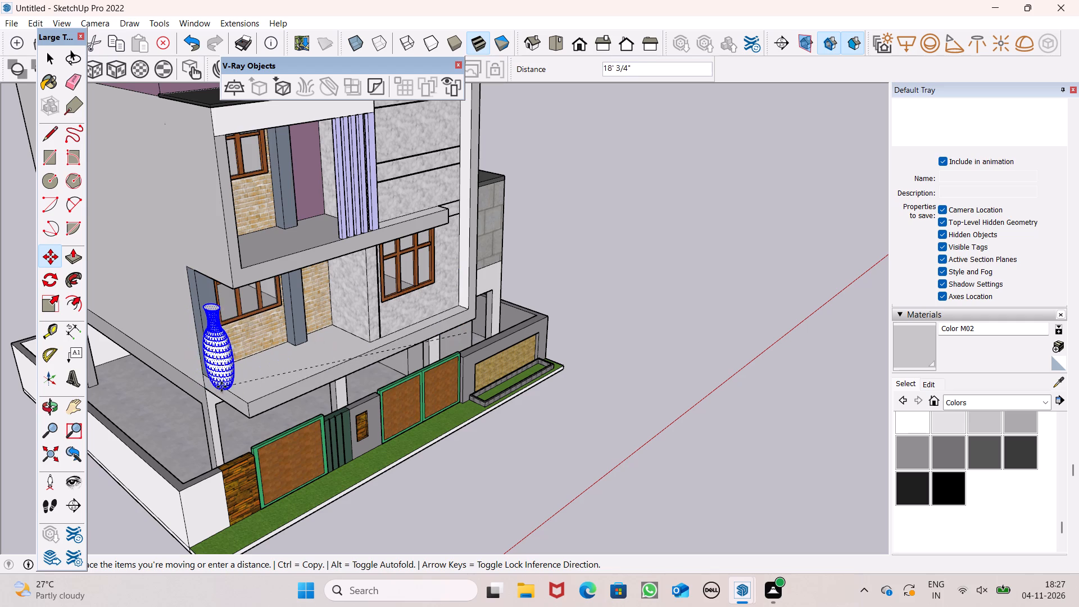
pyautogui.moveTo(221, 387); pyautogui.dragTo(230, 383)
pyautogui.moveTo(224, 389); pyautogui.dragTo(251, 297, button='middle')
pyautogui.scroll(1, 251, 298)
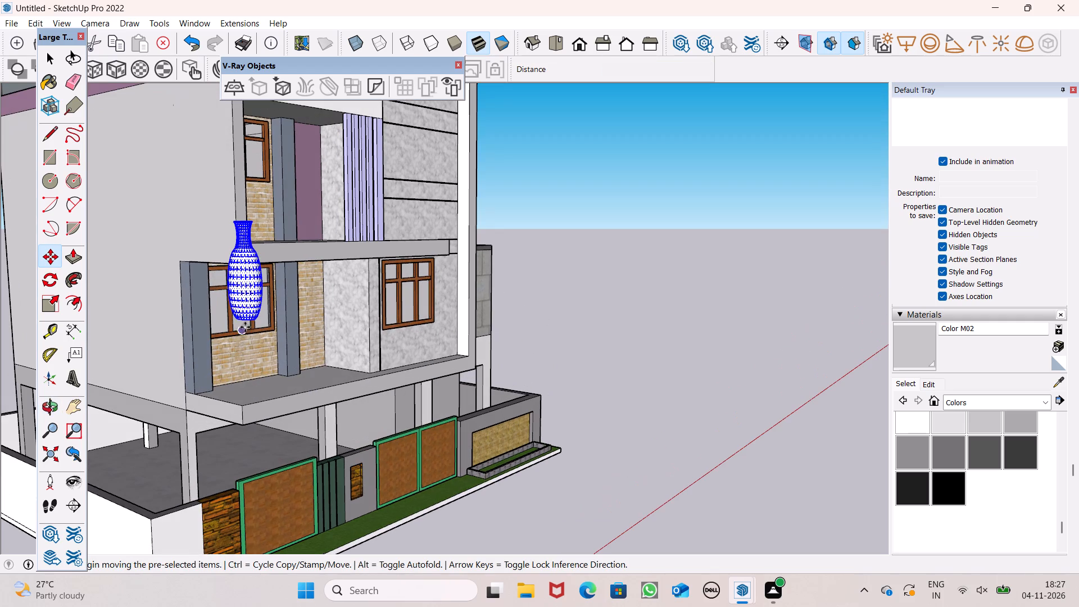
pyautogui.moveTo(251, 320); pyautogui.dragTo(217, 380)
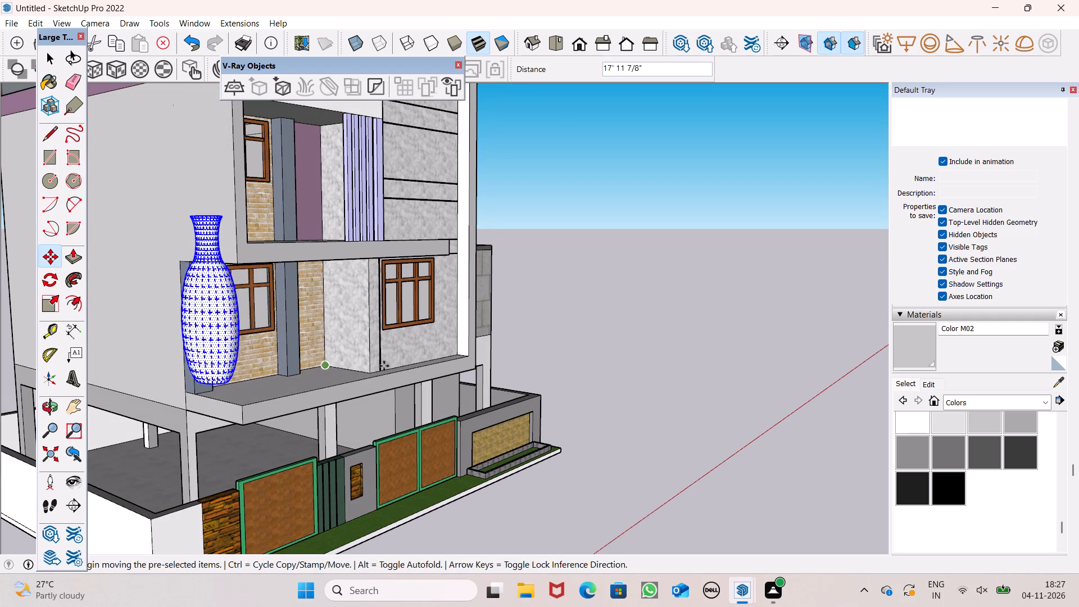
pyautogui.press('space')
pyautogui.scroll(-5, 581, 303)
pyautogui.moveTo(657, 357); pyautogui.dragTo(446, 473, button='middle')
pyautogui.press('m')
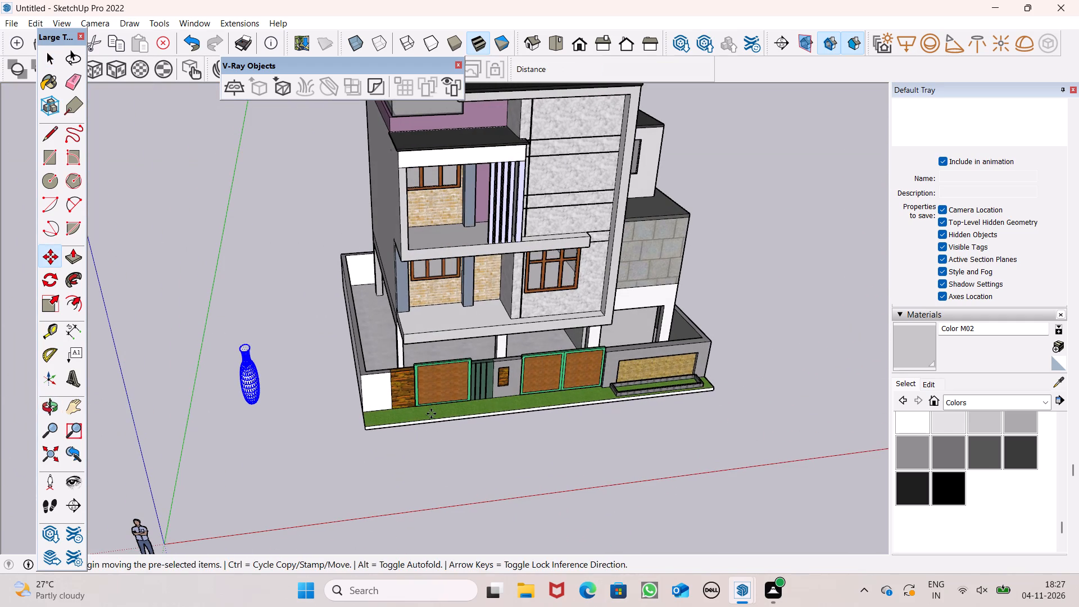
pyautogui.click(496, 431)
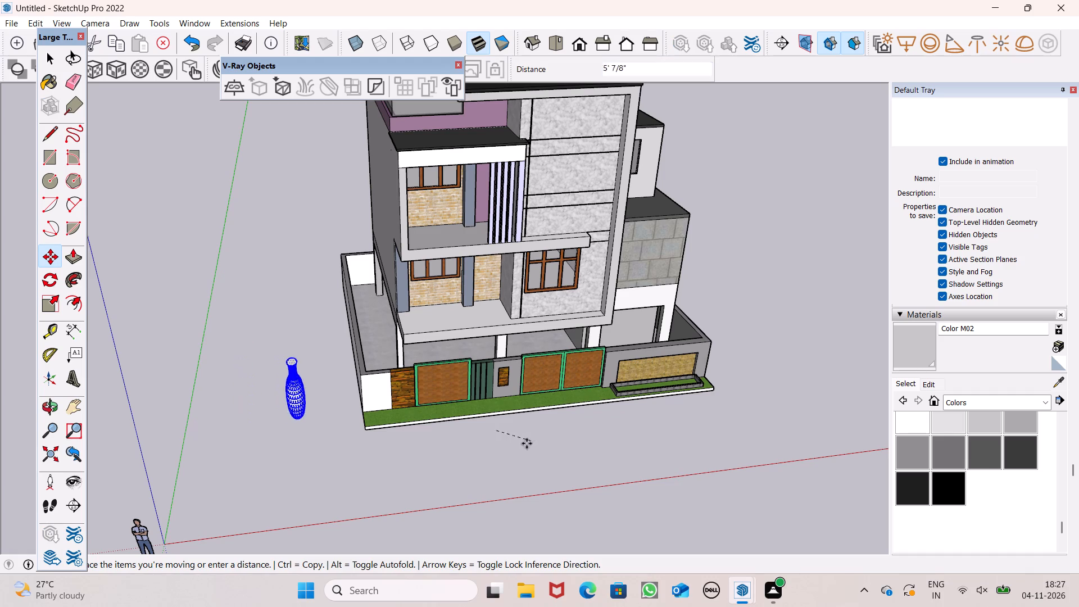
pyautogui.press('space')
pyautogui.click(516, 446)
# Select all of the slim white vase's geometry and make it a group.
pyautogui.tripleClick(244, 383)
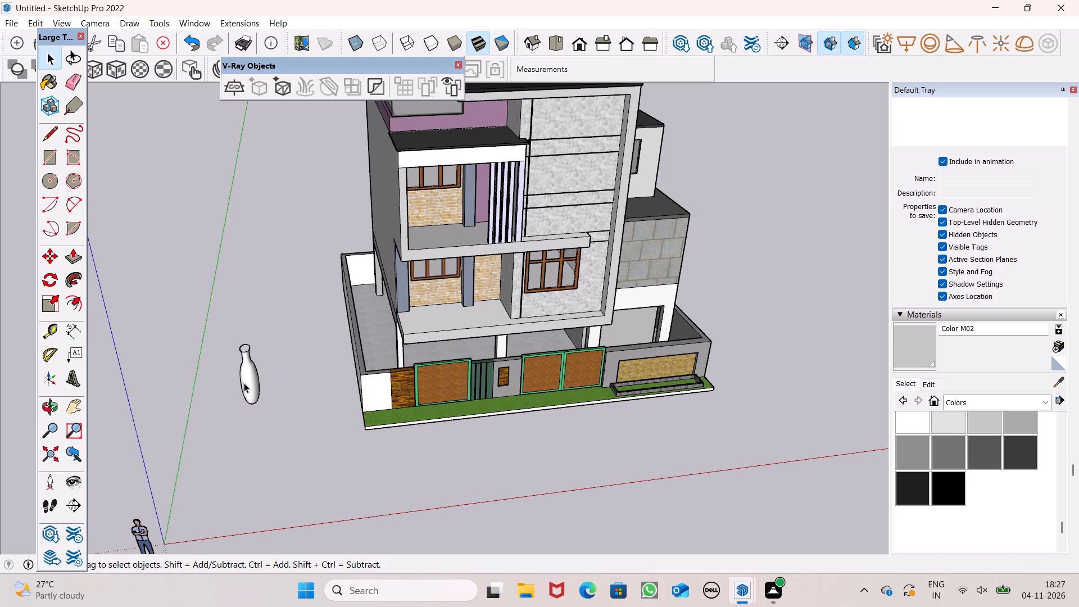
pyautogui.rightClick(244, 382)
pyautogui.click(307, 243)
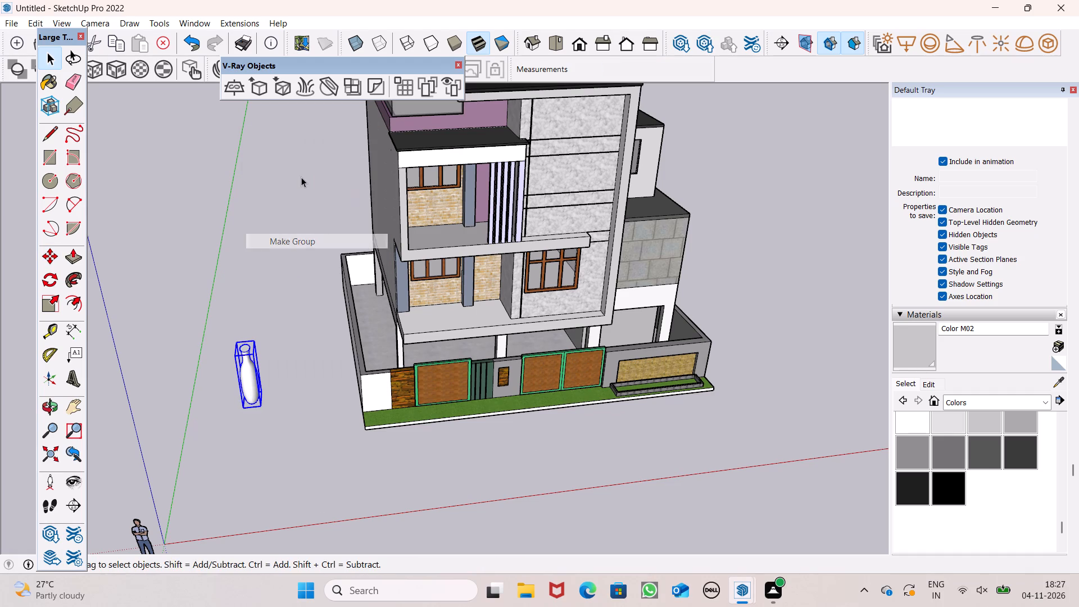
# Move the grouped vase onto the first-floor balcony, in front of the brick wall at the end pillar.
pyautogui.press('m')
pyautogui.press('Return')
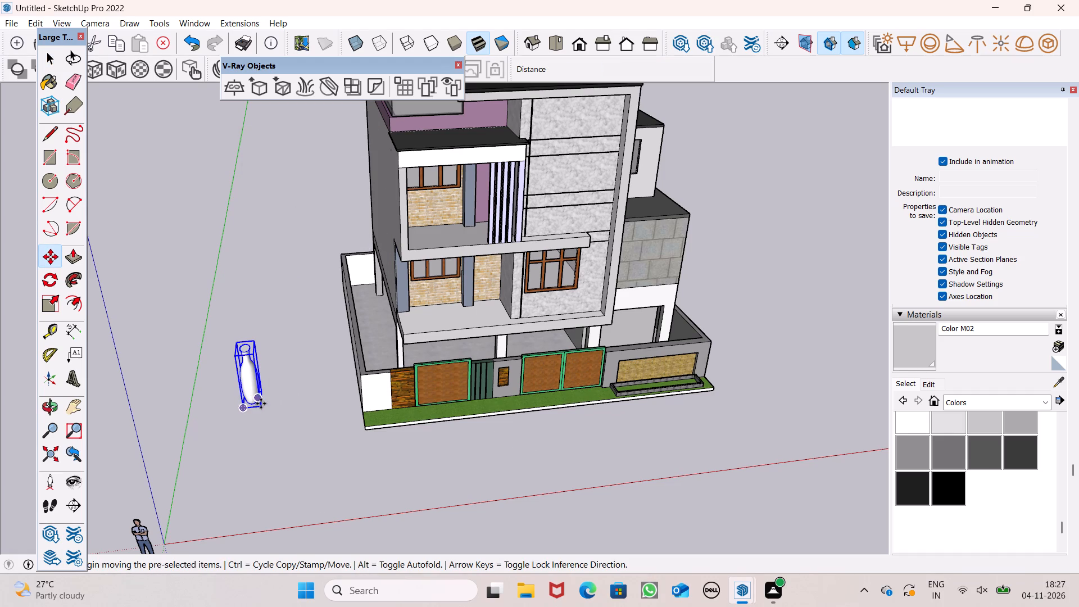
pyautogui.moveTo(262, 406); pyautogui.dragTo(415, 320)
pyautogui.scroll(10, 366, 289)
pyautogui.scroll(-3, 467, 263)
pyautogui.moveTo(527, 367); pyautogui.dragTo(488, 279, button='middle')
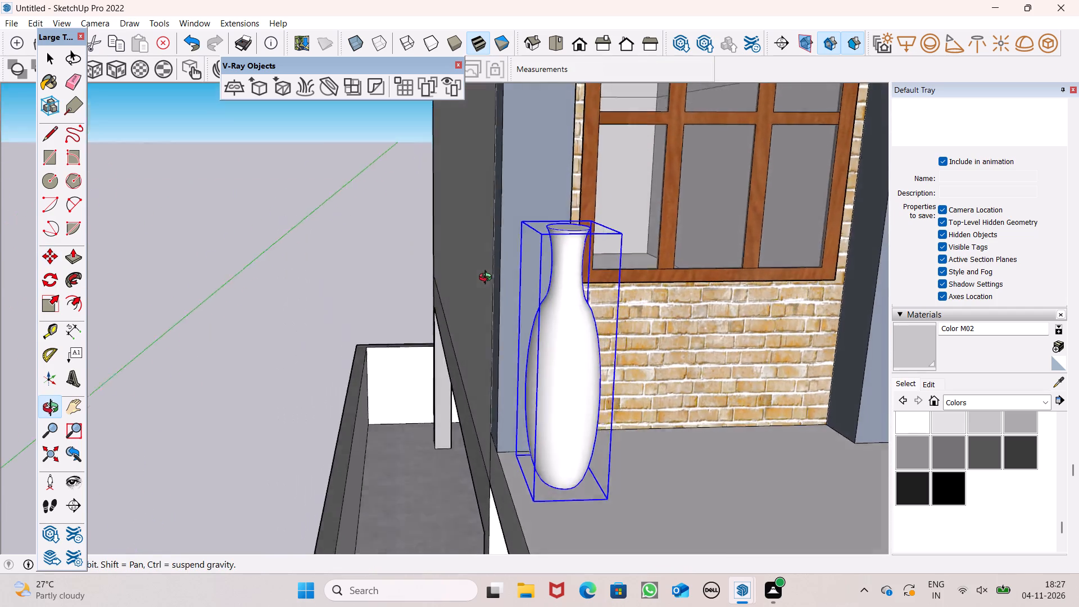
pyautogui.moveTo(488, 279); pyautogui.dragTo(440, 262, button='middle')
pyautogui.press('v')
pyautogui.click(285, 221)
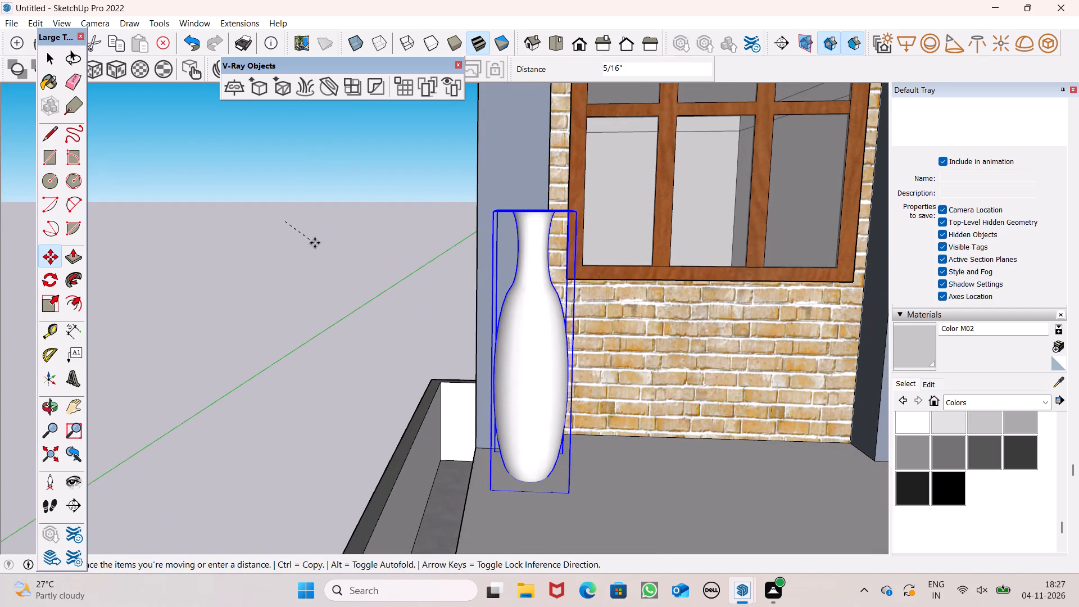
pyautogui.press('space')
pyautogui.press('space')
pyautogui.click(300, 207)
# Move the vase off the first-floor balcony to the open area outside the boundary wall's white corner.
pyautogui.click(562, 370)
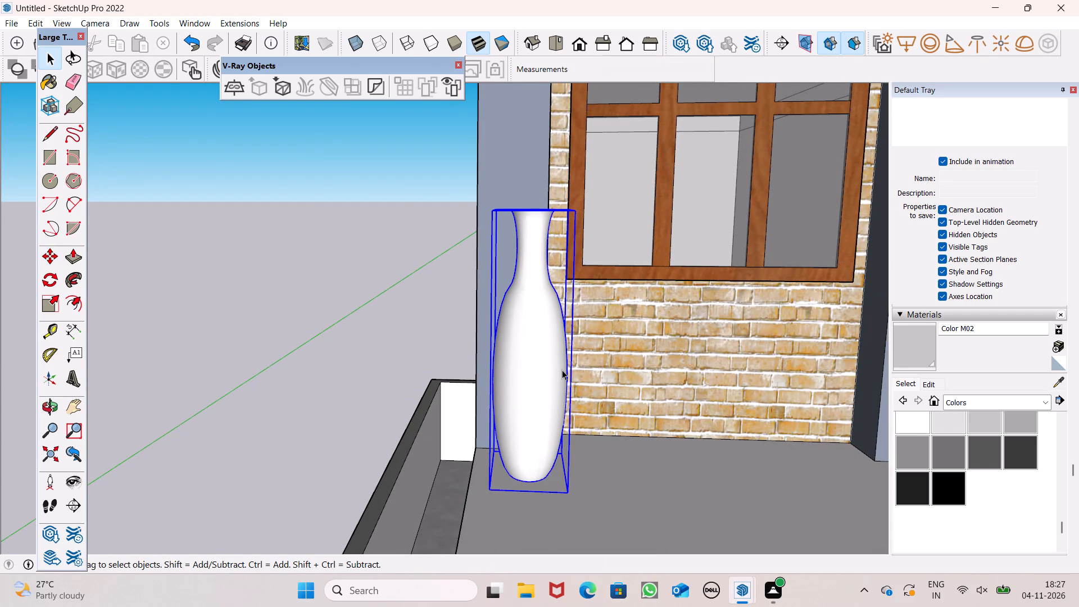
pyautogui.scroll(-4, 494, 214)
pyautogui.moveTo(504, 302); pyautogui.dragTo(535, 395, button='middle')
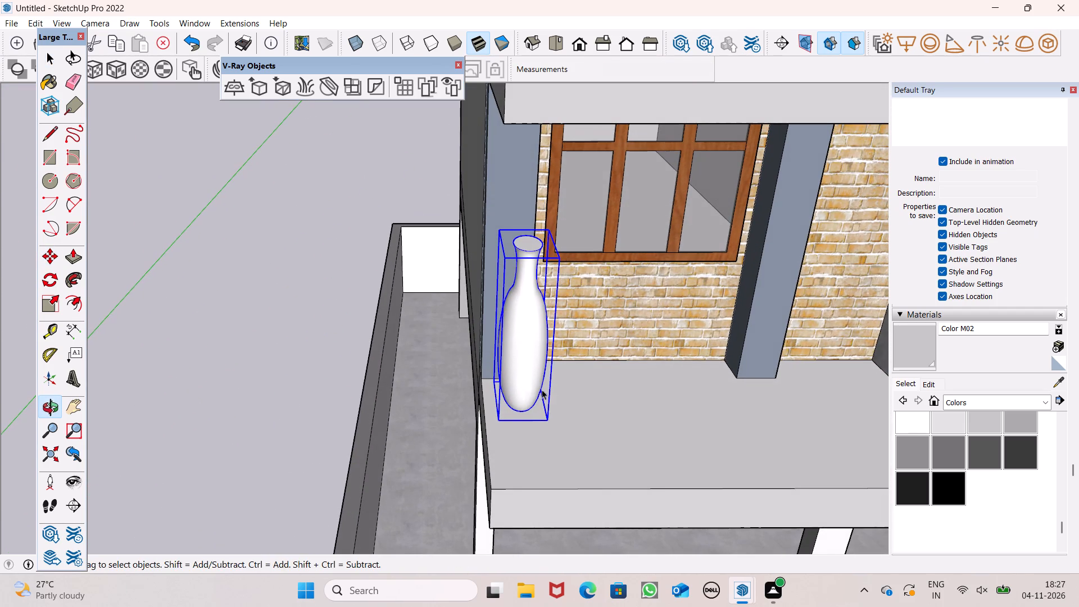
pyautogui.scroll(-3, 501, 386)
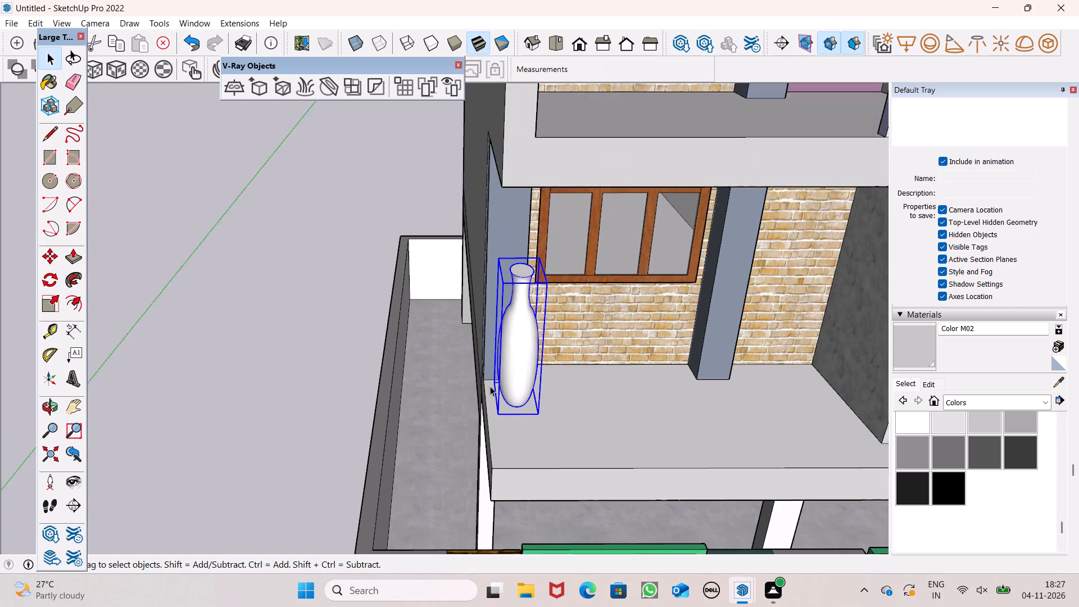
pyautogui.scroll(-3, 490, 386)
pyautogui.scroll(-4, 428, 367)
pyautogui.press('m')
pyautogui.press('Return')
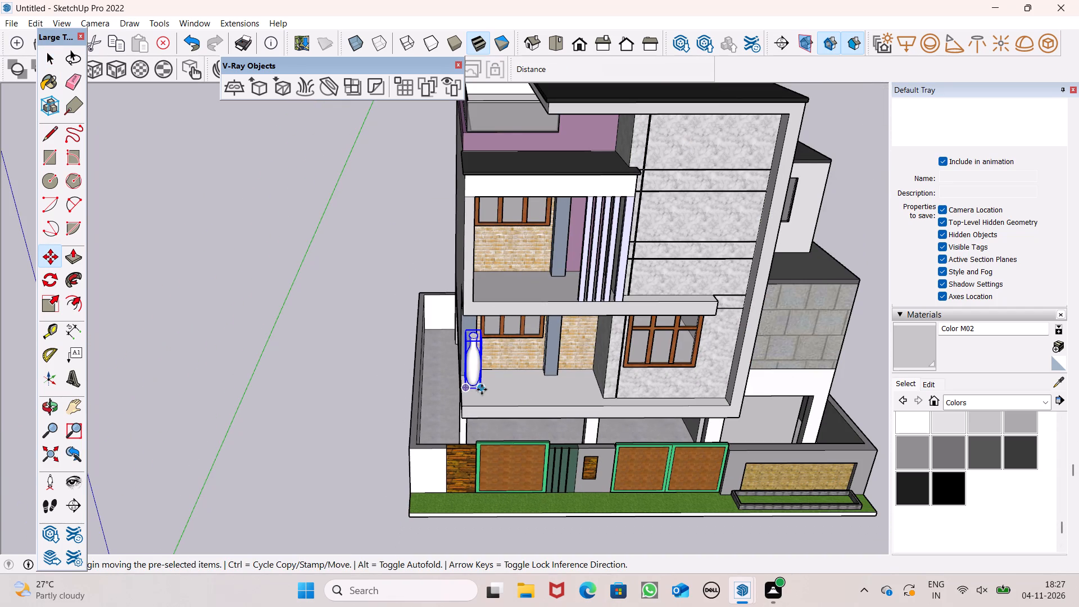
pyautogui.moveTo(478, 387); pyautogui.dragTo(356, 451)
pyautogui.press('space')
pyautogui.click(323, 484)
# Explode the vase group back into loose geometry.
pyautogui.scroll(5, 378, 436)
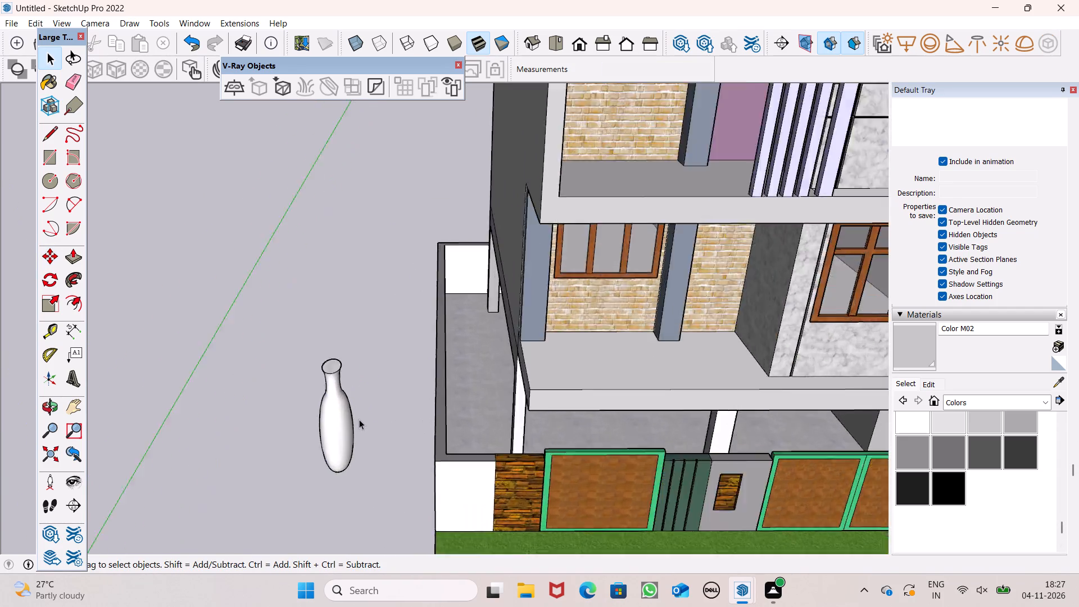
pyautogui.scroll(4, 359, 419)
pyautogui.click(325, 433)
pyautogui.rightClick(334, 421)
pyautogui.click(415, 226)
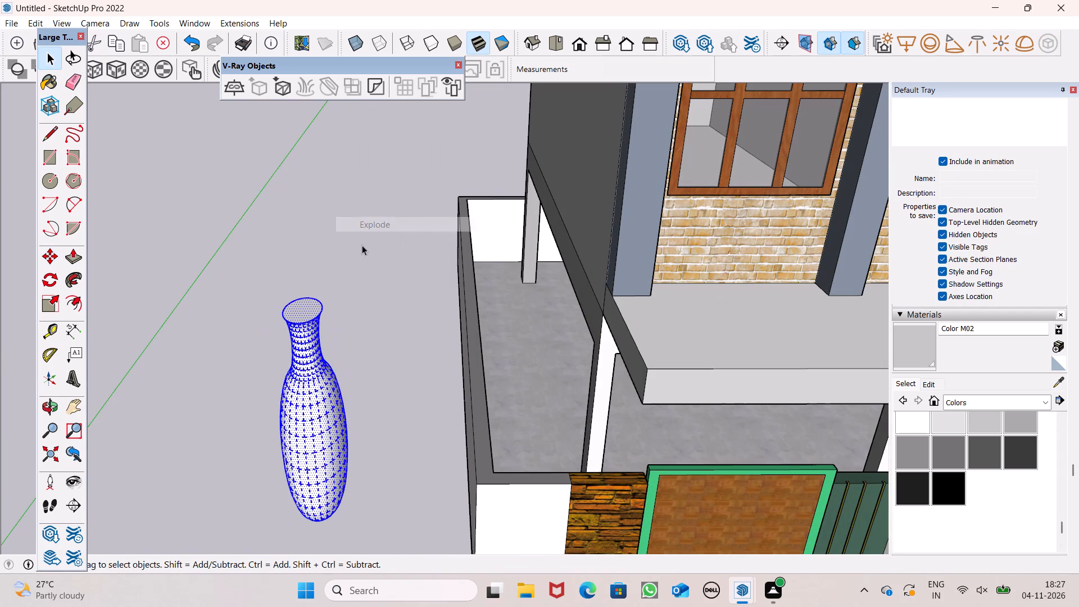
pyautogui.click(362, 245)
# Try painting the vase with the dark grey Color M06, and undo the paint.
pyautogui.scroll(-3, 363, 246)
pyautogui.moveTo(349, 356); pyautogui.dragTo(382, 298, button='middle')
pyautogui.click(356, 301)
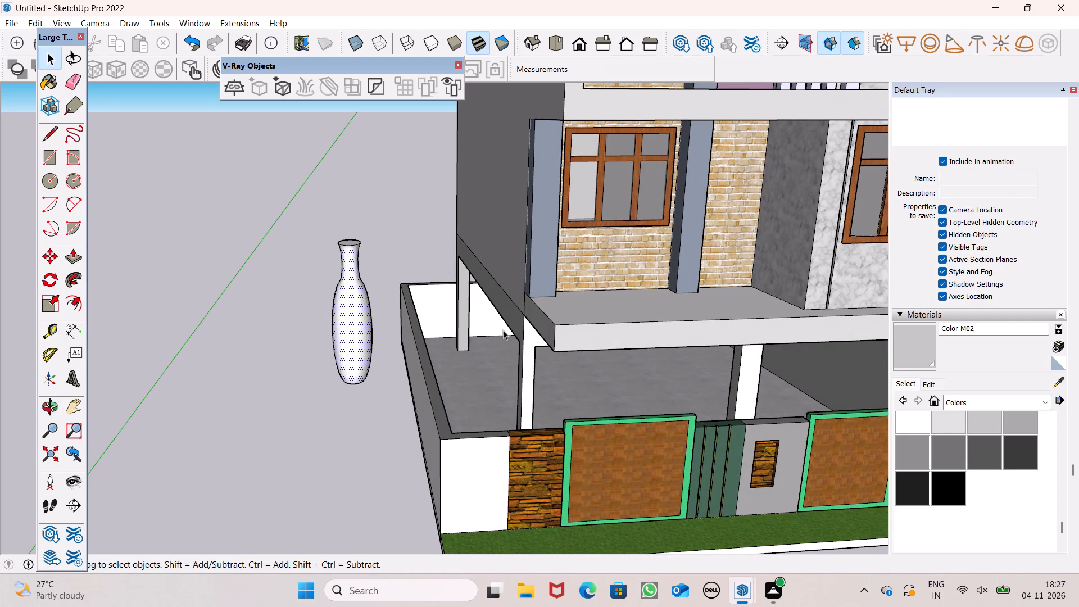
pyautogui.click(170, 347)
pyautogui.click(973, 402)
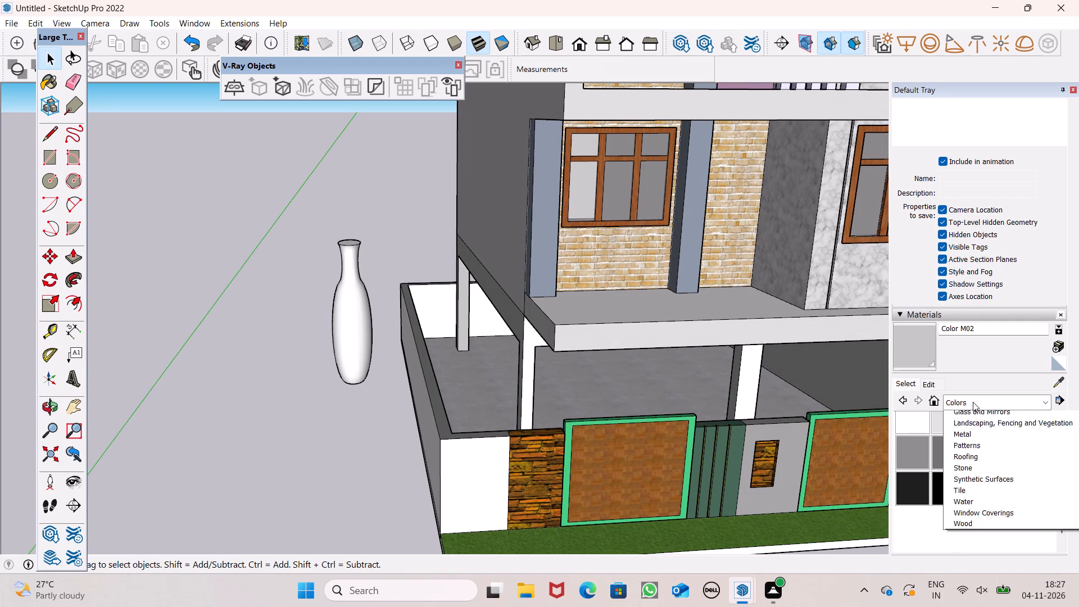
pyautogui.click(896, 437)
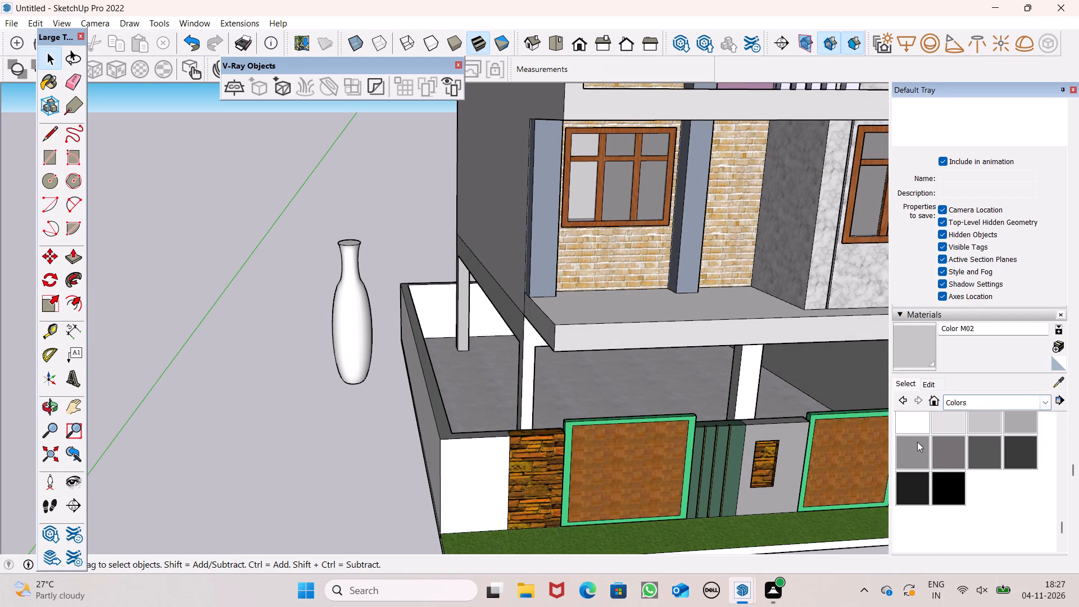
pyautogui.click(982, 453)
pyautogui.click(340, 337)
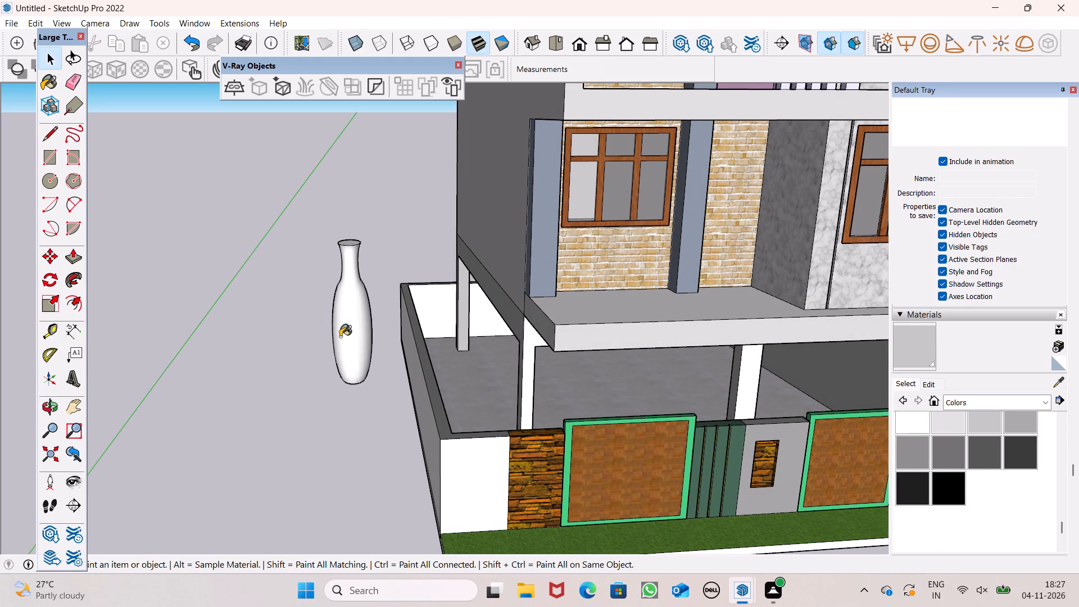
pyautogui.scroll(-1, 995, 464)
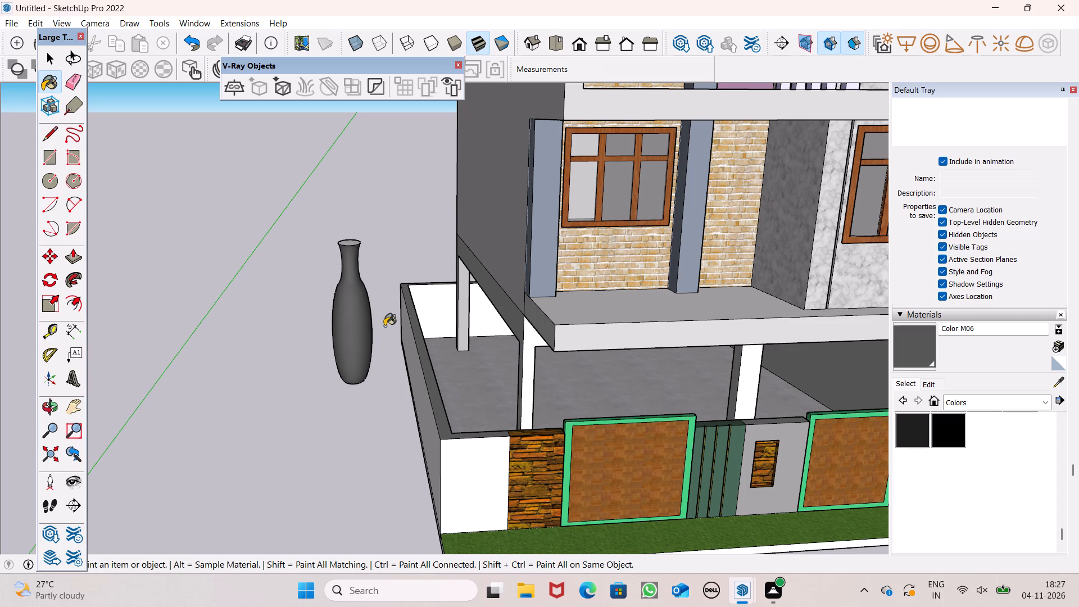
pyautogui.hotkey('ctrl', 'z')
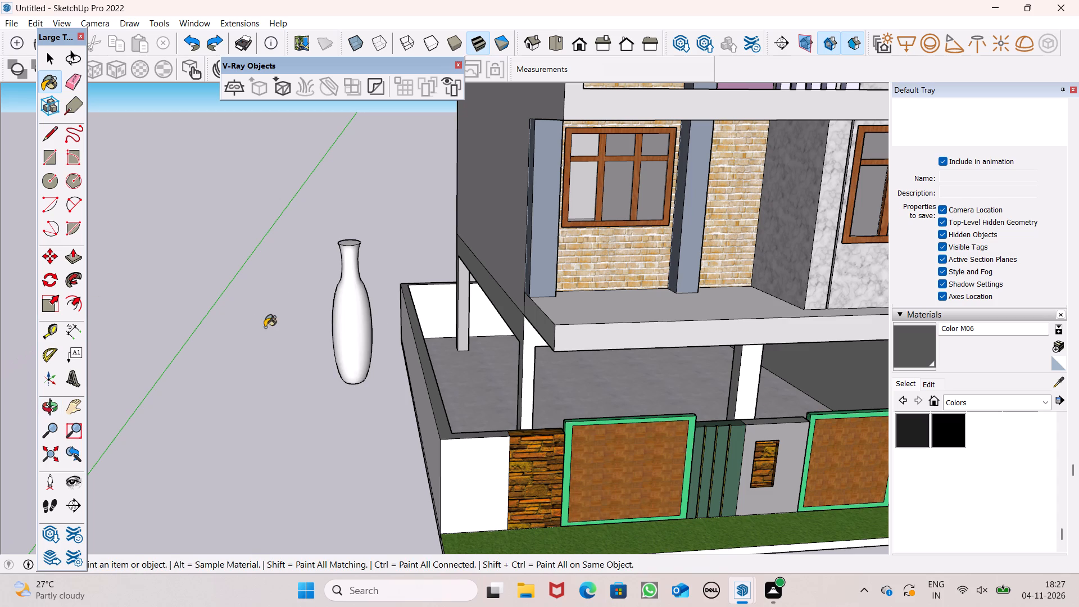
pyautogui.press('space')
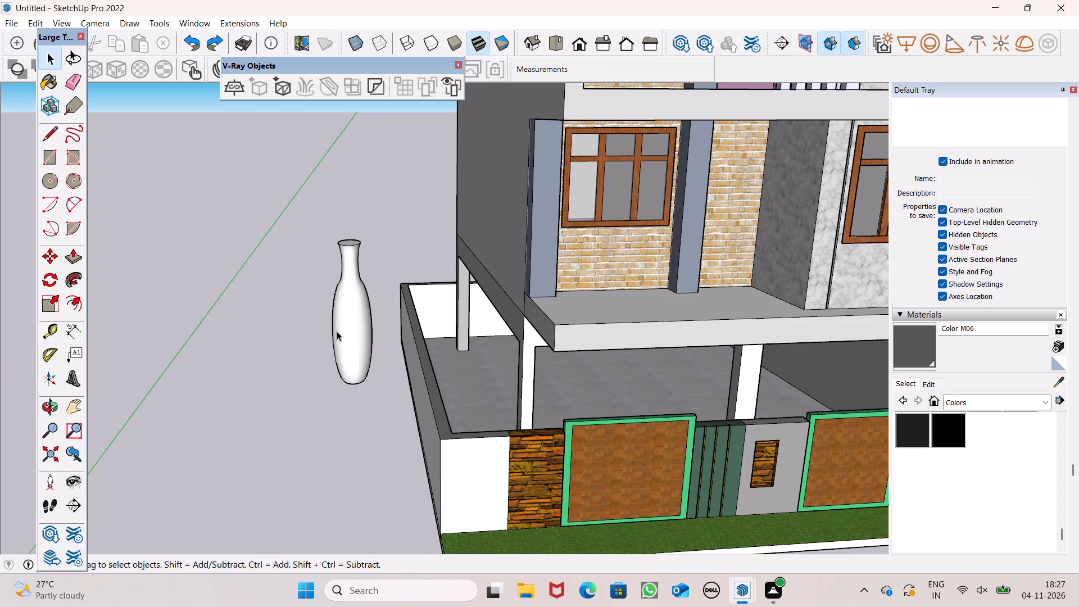
# Select the entire vase and scale it wider along the red axis.
pyautogui.doubleClick(346, 329)
pyautogui.doubleClick(346, 329)
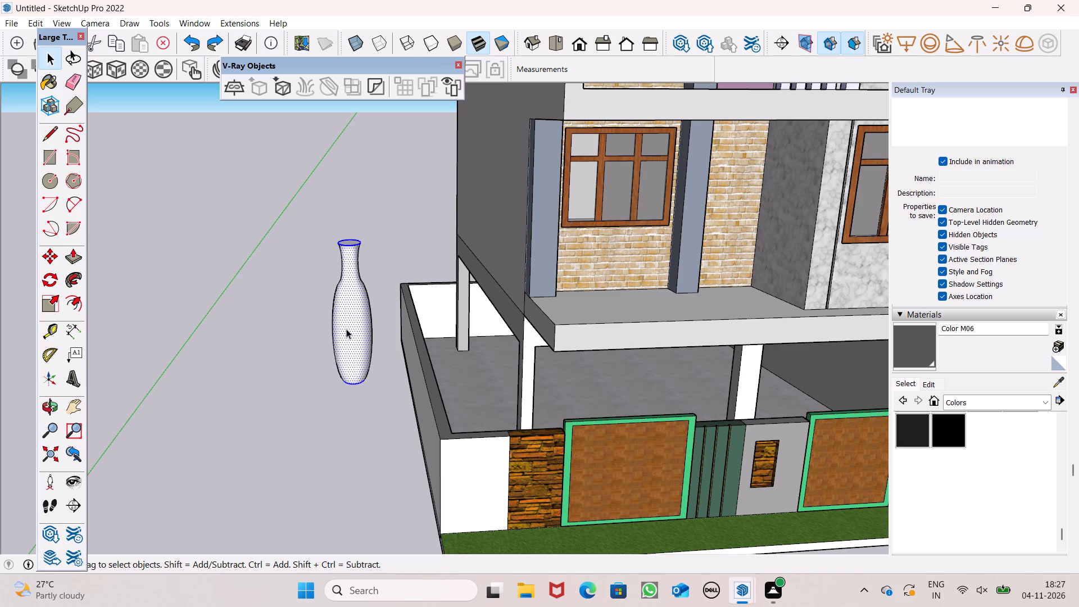
pyautogui.doubleClick(346, 329)
pyautogui.tripleClick(346, 329)
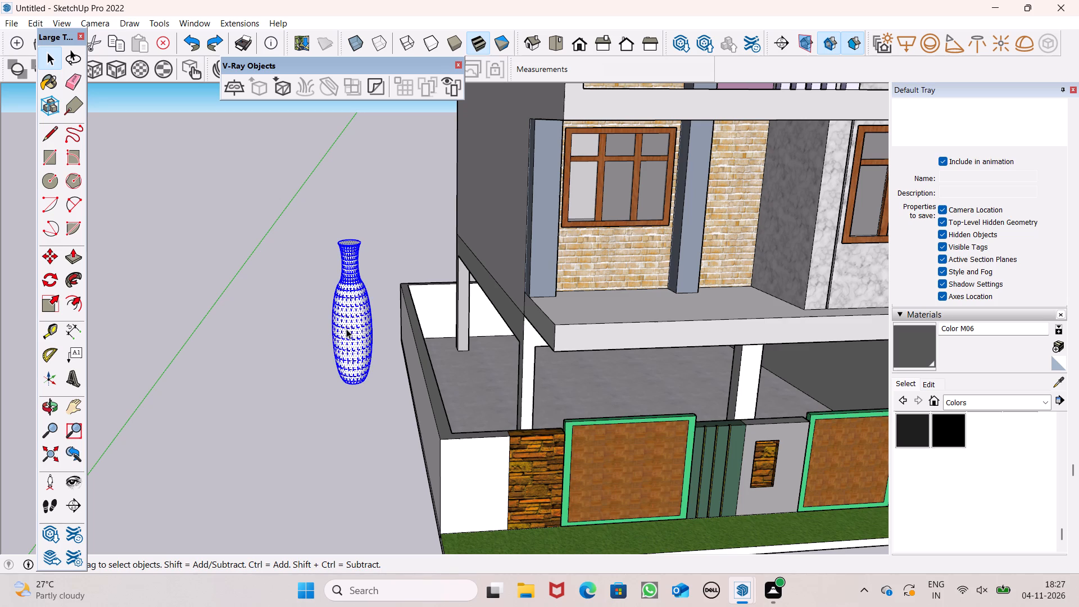
pyautogui.click(50, 300)
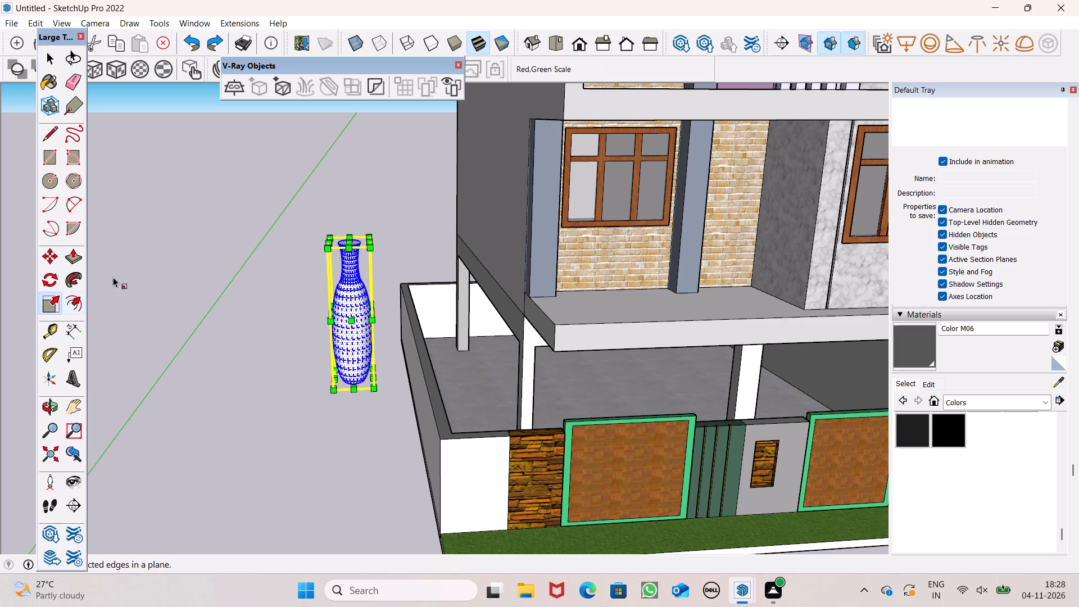
pyautogui.scroll(3, 269, 271)
pyautogui.moveTo(371, 337); pyautogui.dragTo(351, 338)
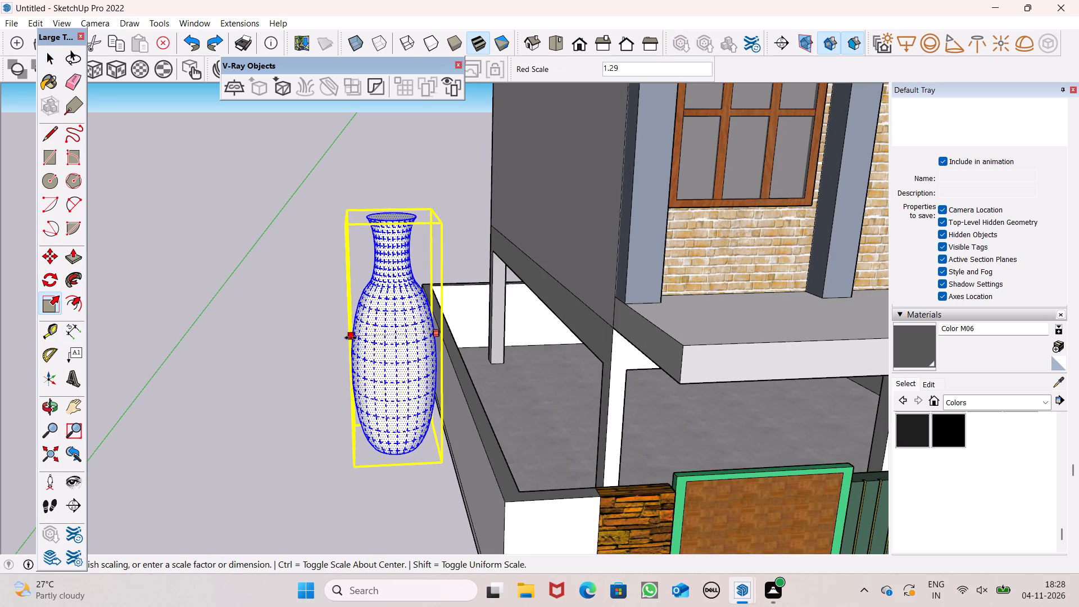
pyautogui.moveTo(351, 338); pyautogui.dragTo(344, 338)
pyautogui.scroll(-7, 191, 293)
pyautogui.press('space')
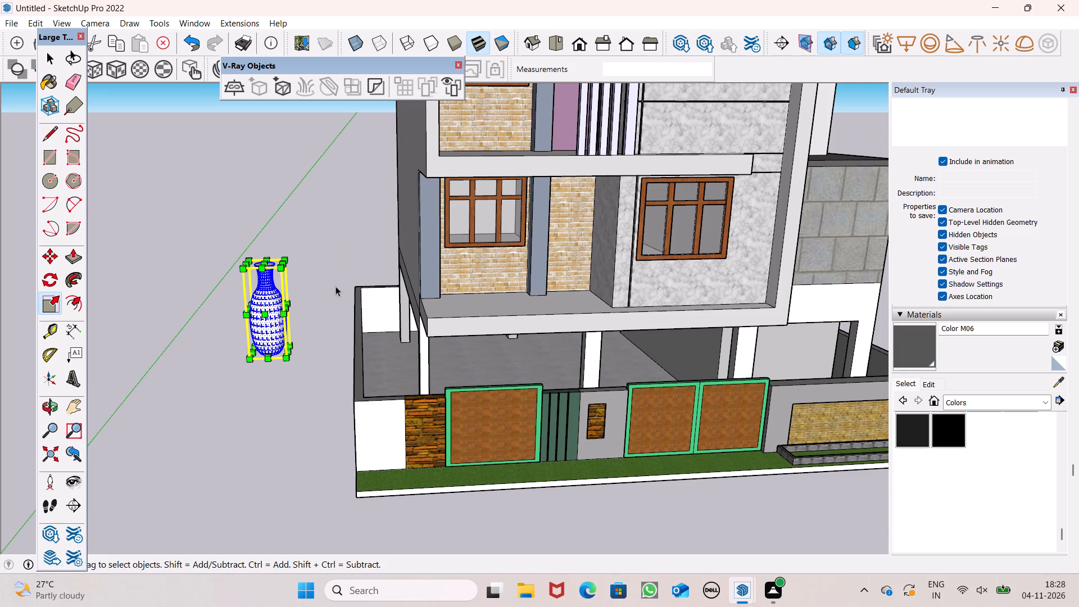
# Paint the selected vase with the Crushed Rock Gravel material from the Patterns collection.
pyautogui.click(990, 385)
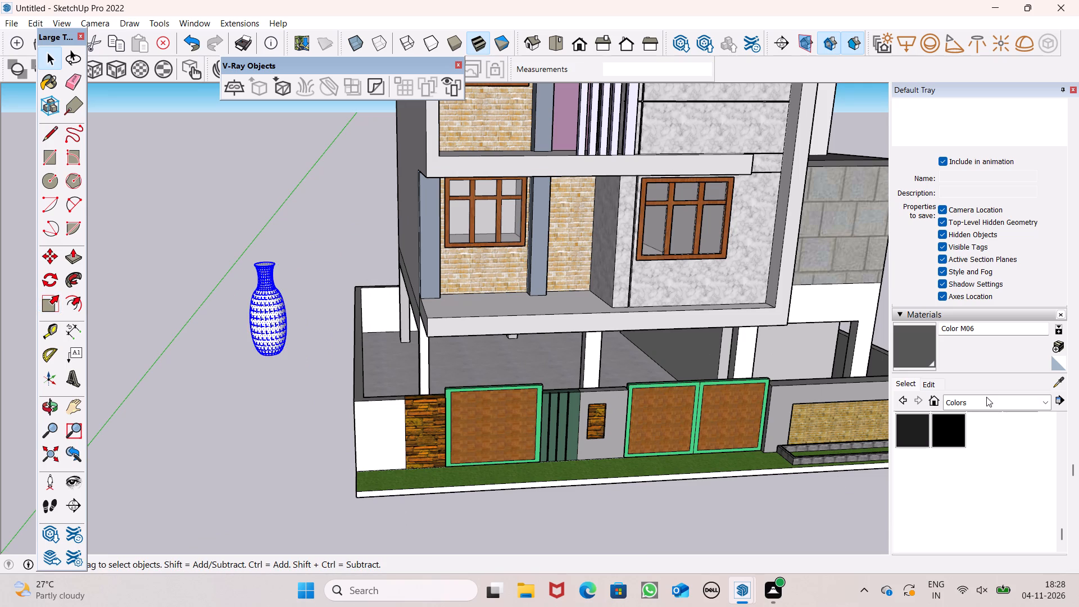
pyautogui.click(986, 397)
pyautogui.click(987, 504)
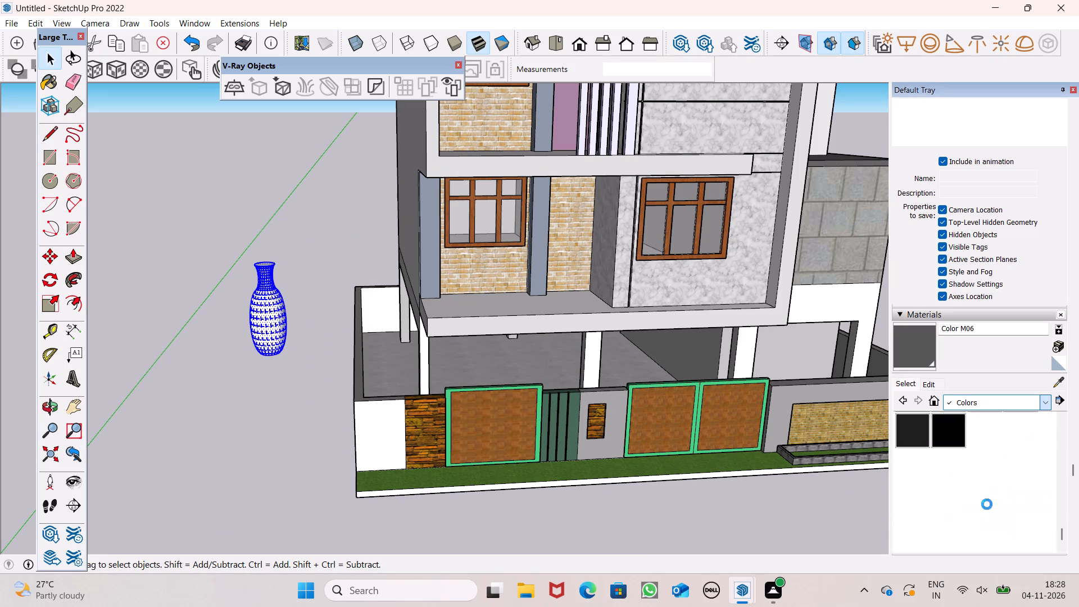
pyautogui.scroll(-2, 1007, 478)
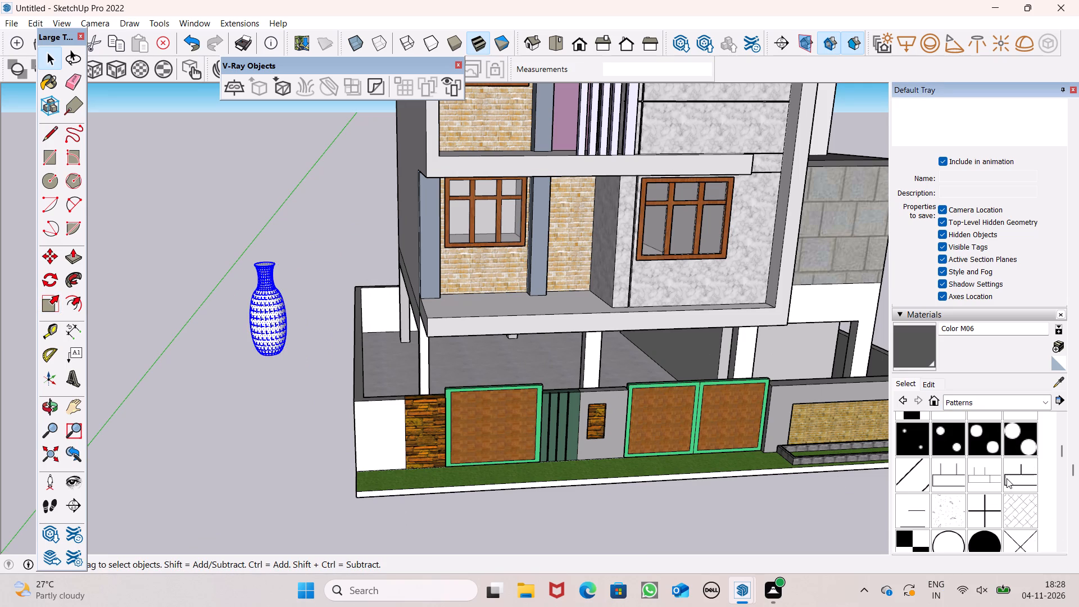
pyautogui.scroll(-1, 1007, 478)
pyautogui.click(984, 510)
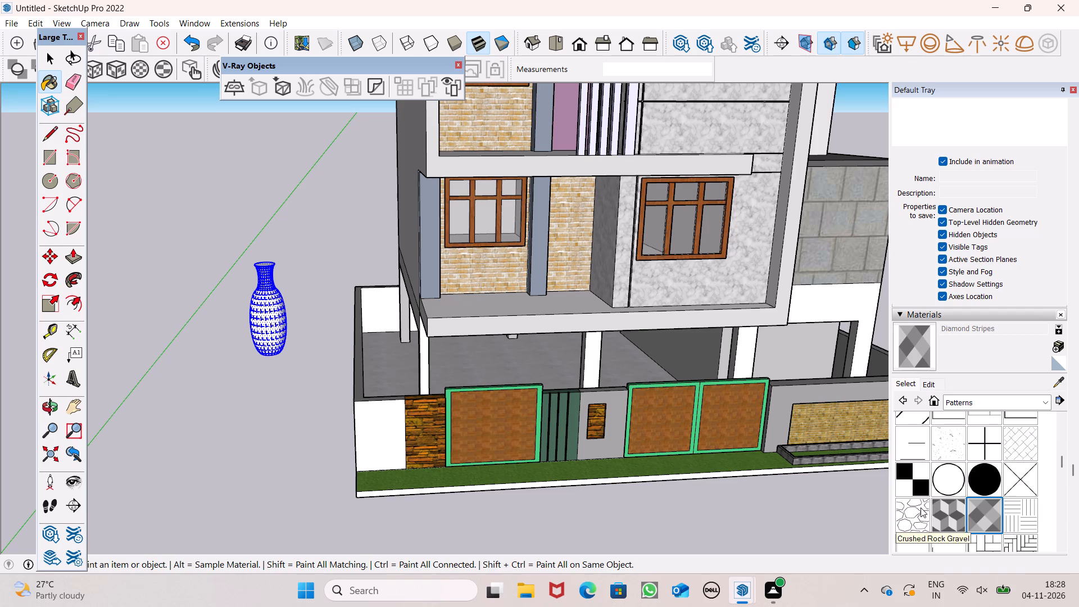
pyautogui.click(921, 508)
pyautogui.scroll(7, 66, 323)
pyautogui.click(328, 341)
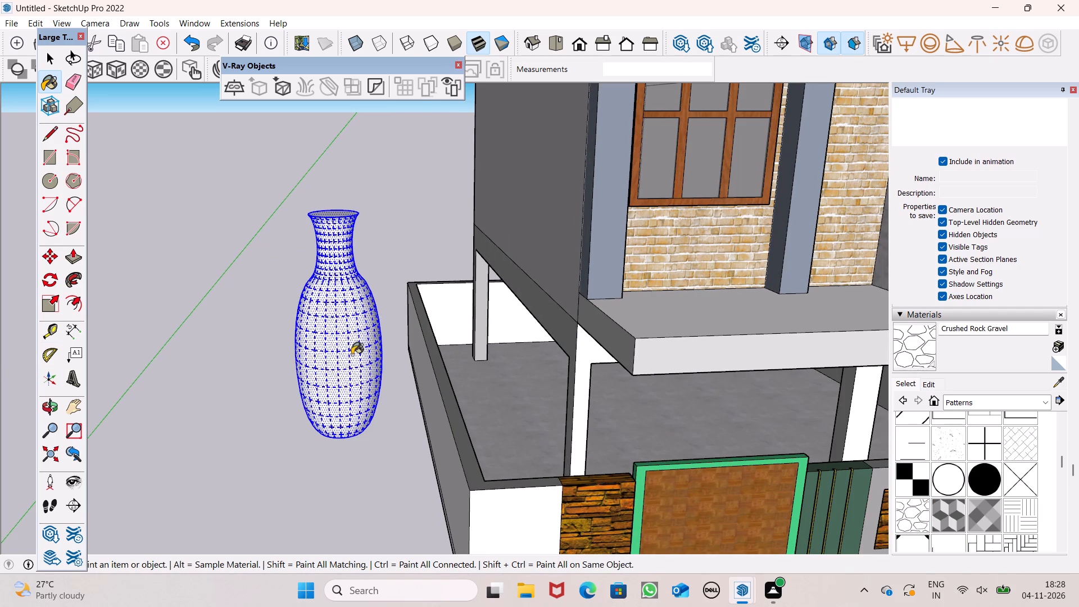
# Tint the Crushed Rock Gravel material pink by setting its green value to 188, and deselect the vase.
pyautogui.click(928, 387)
pyautogui.moveTo(955, 452); pyautogui.dragTo(970, 452)
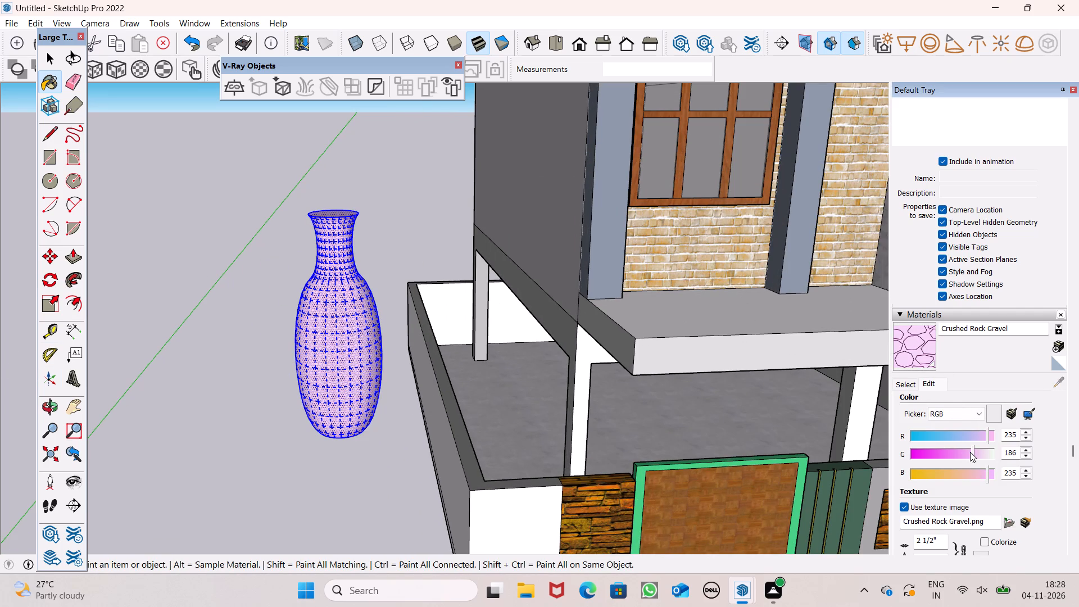
pyautogui.moveTo(970, 452); pyautogui.dragTo(971, 453)
pyautogui.press('space')
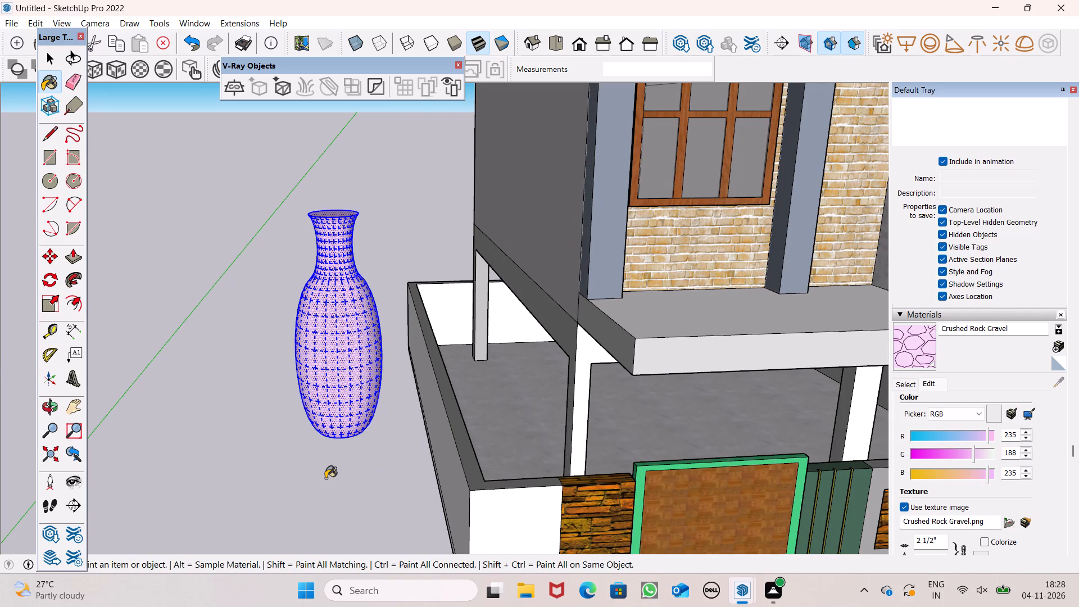
pyautogui.click(325, 478)
pyautogui.press('space')
pyautogui.click(325, 478)
# Select all of the pink vase's geometry and make it a group.
pyautogui.scroll(-3, 359, 449)
pyautogui.moveTo(515, 496); pyautogui.dragTo(489, 530, button='middle')
pyautogui.scroll(7, 371, 488)
pyautogui.scroll(-3, 299, 442)
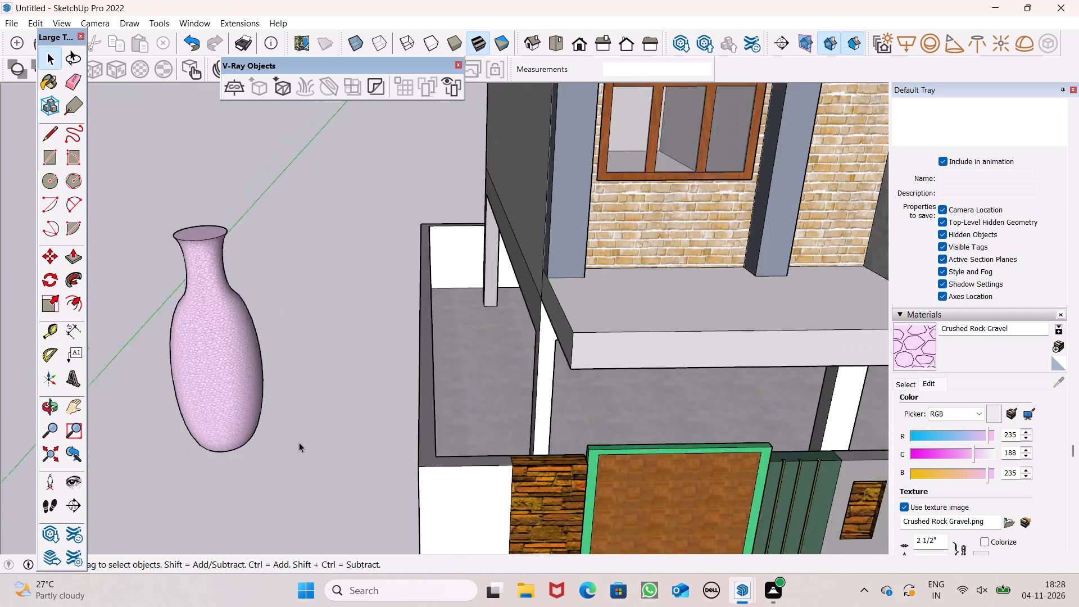
pyautogui.scroll(-2, 299, 442)
pyautogui.tripleClick(236, 415)
pyautogui.rightClick(236, 415)
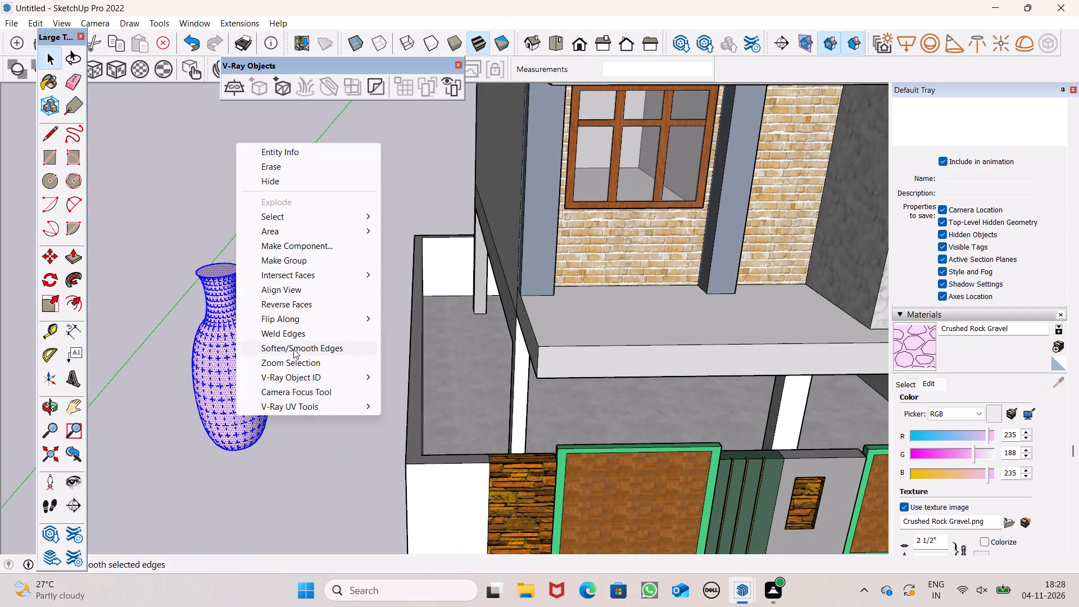
pyautogui.click(319, 263)
pyautogui.scroll(-5, 213, 310)
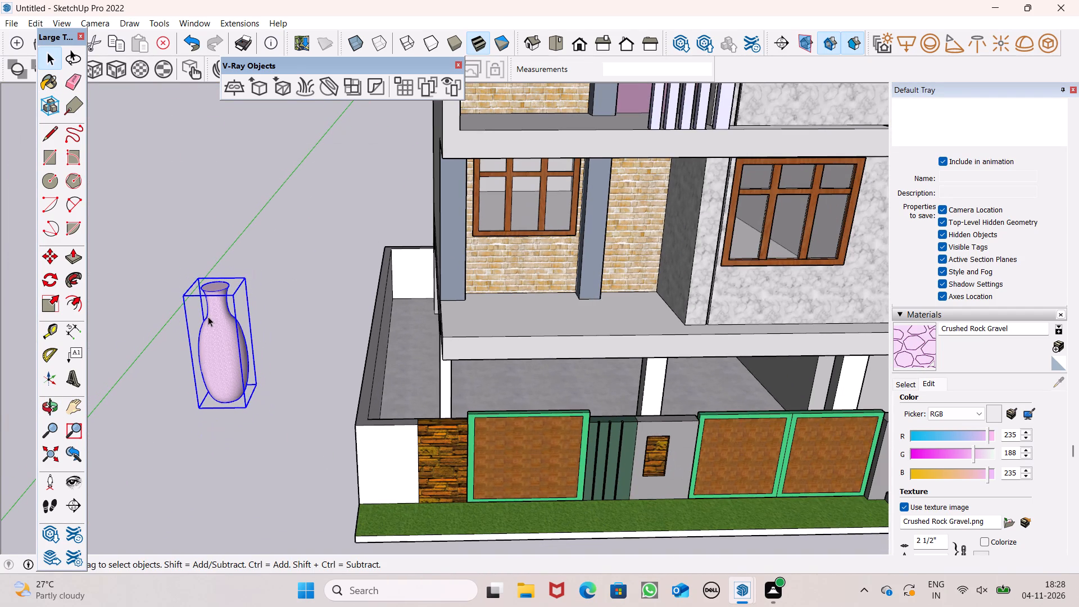
# Move the pink vase group onto the outer corner of the first-floor balcony slab, in front of the brick wall.
pyautogui.press('m')
pyautogui.press('Return')
pyautogui.scroll(-1, 309, 376)
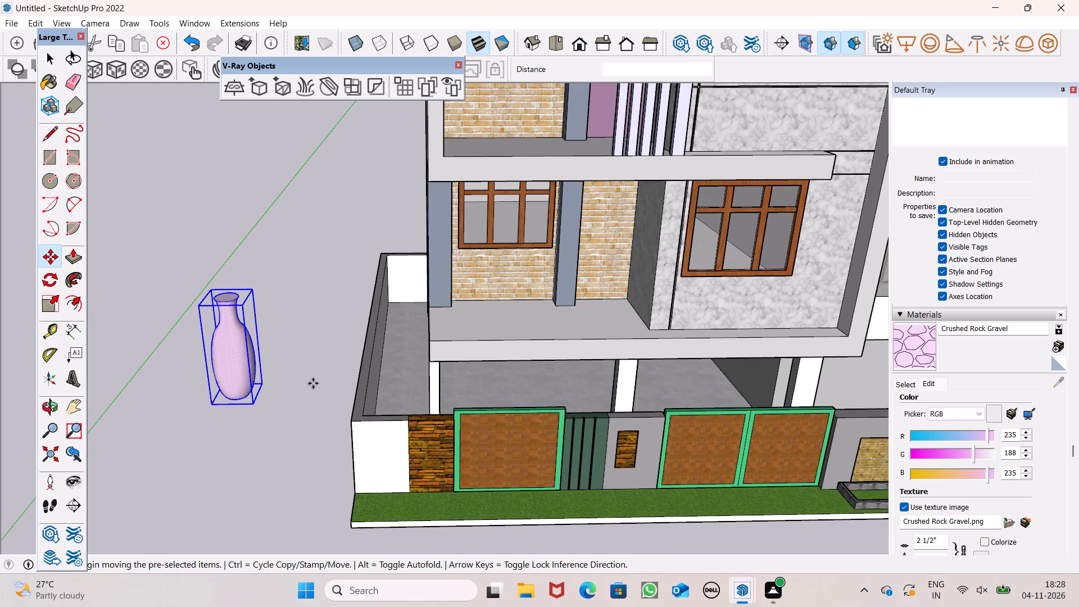
pyautogui.moveTo(313, 383); pyautogui.dragTo(315, 368, button='middle')
pyautogui.moveTo(253, 391); pyautogui.dragTo(382, 354)
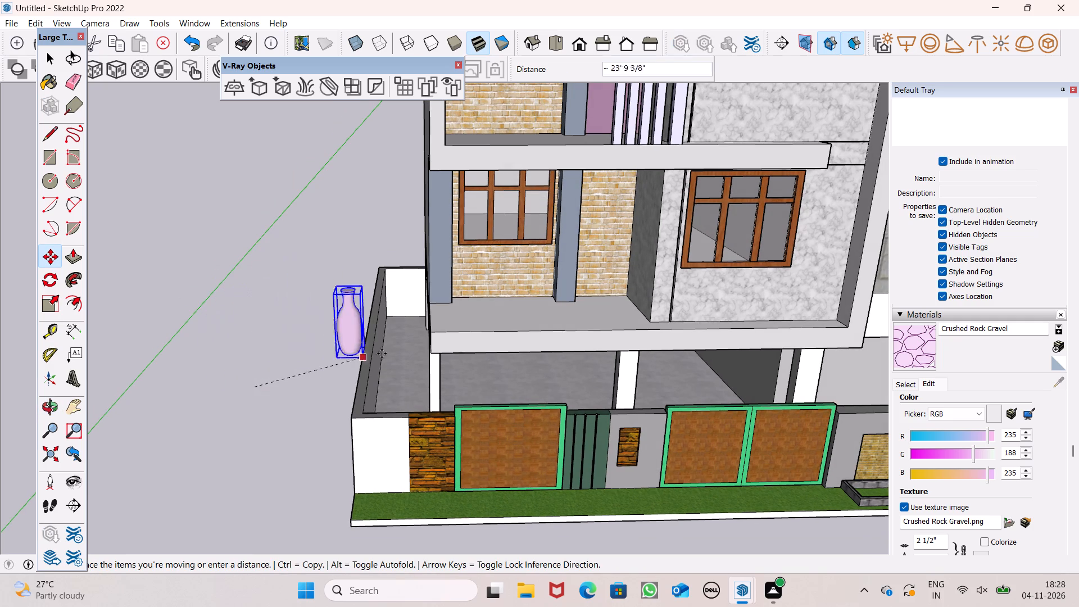
pyautogui.moveTo(382, 354); pyautogui.dragTo(480, 315)
pyautogui.moveTo(420, 350); pyautogui.dragTo(627, 456, button='middle')
pyautogui.scroll(7, 514, 329)
pyautogui.moveTo(539, 356); pyautogui.dragTo(515, 361)
pyautogui.scroll(-4, 502, 344)
pyautogui.moveTo(603, 383); pyautogui.dragTo(235, 258, button='middle')
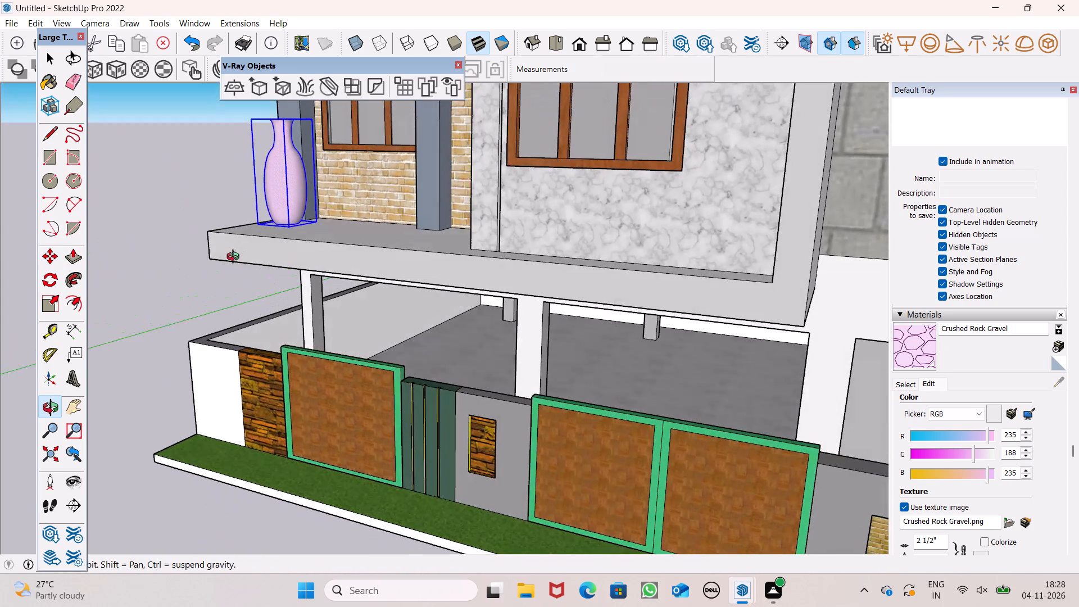
pyautogui.moveTo(235, 258); pyautogui.dragTo(320, 234, button='middle')
pyautogui.press('space')
pyautogui.click(156, 244)
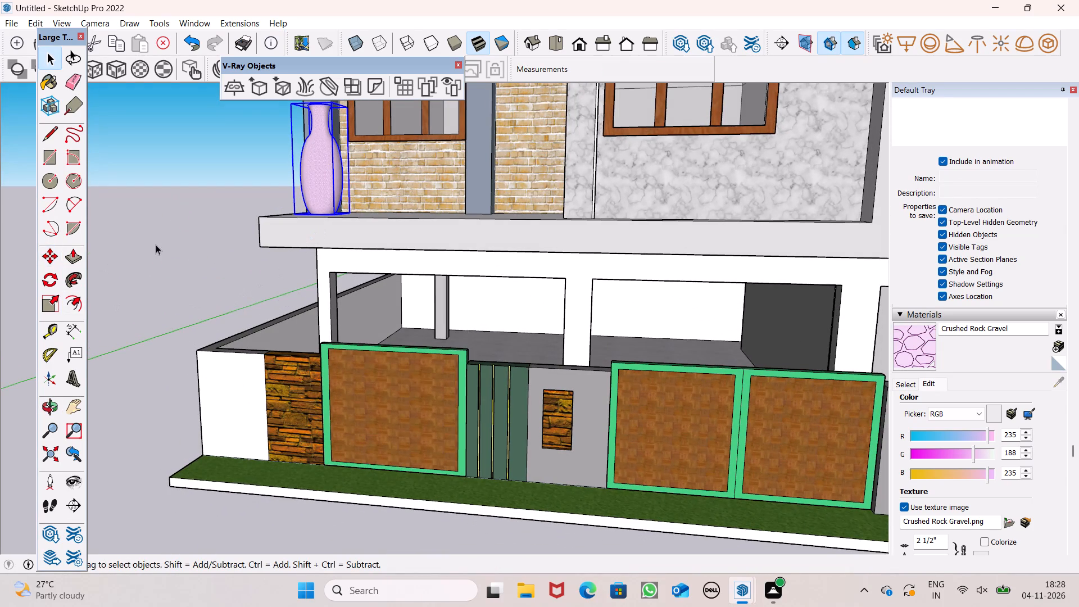
# Examine the vase's placement on the balcony and the house's front elevation from several angles.
pyautogui.scroll(-4, 212, 268)
pyautogui.moveTo(371, 319); pyautogui.dragTo(362, 355, button='middle')
pyautogui.scroll(-6, 366, 259)
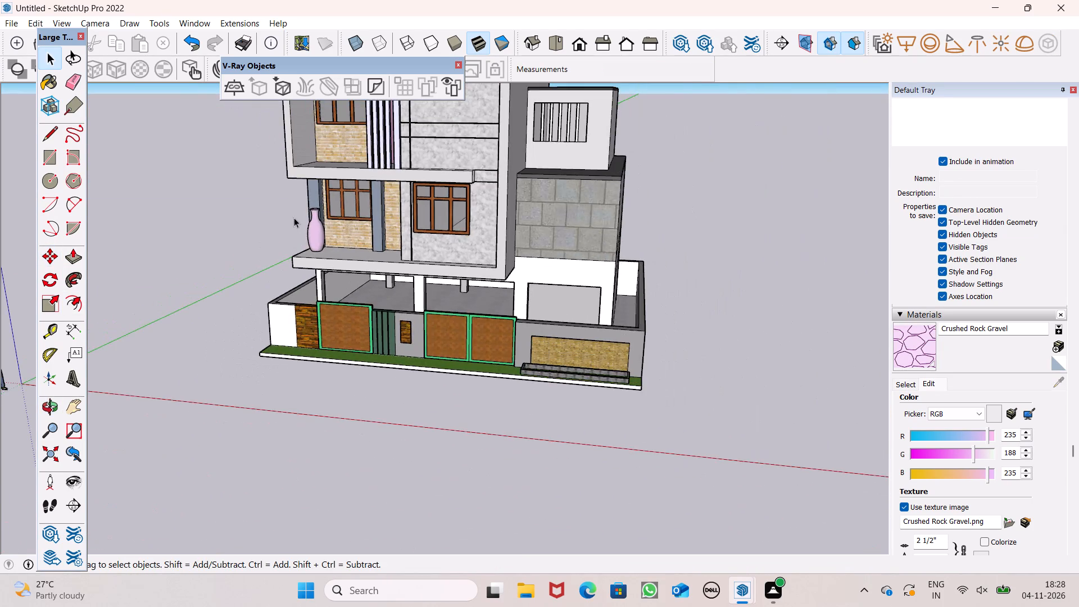
pyautogui.scroll(7, 294, 217)
pyautogui.scroll(-4, 315, 216)
pyautogui.scroll(-4, 334, 267)
pyautogui.moveTo(387, 274); pyautogui.dragTo(307, 314, button='middle')
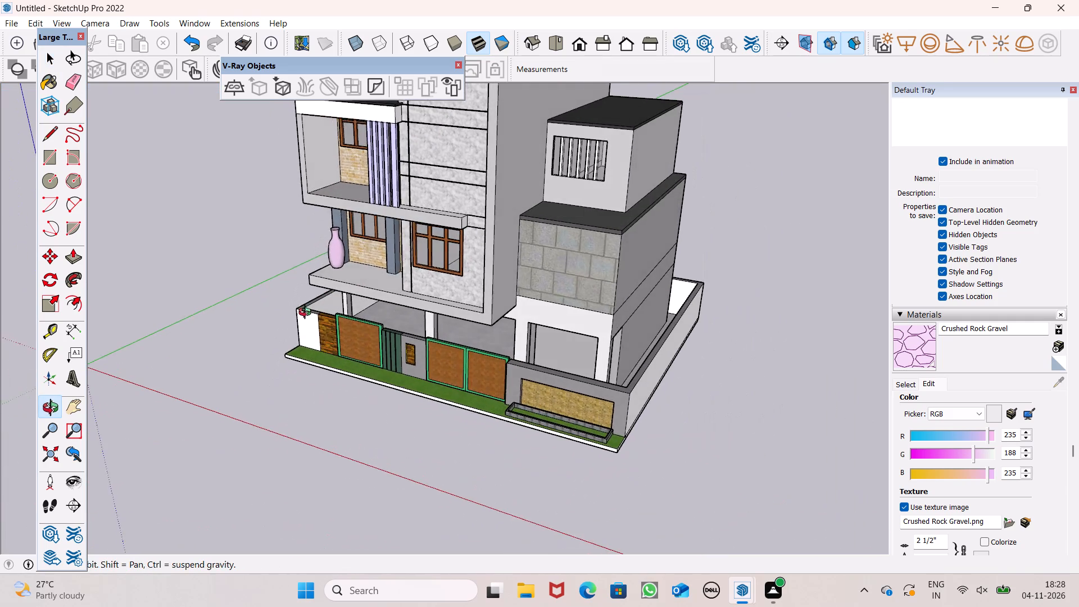
pyautogui.moveTo(307, 314); pyautogui.dragTo(427, 334, button='middle')
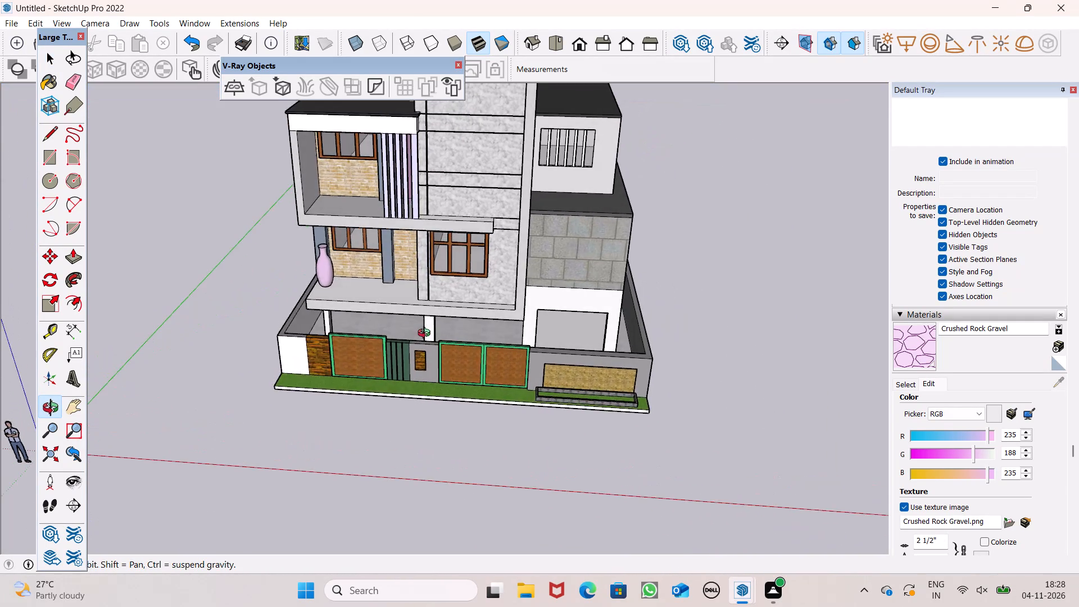
pyautogui.moveTo(427, 334); pyautogui.dragTo(448, 221, button='middle')
pyautogui.scroll(-1, 439, 242)
pyautogui.scroll(3, 486, 234)
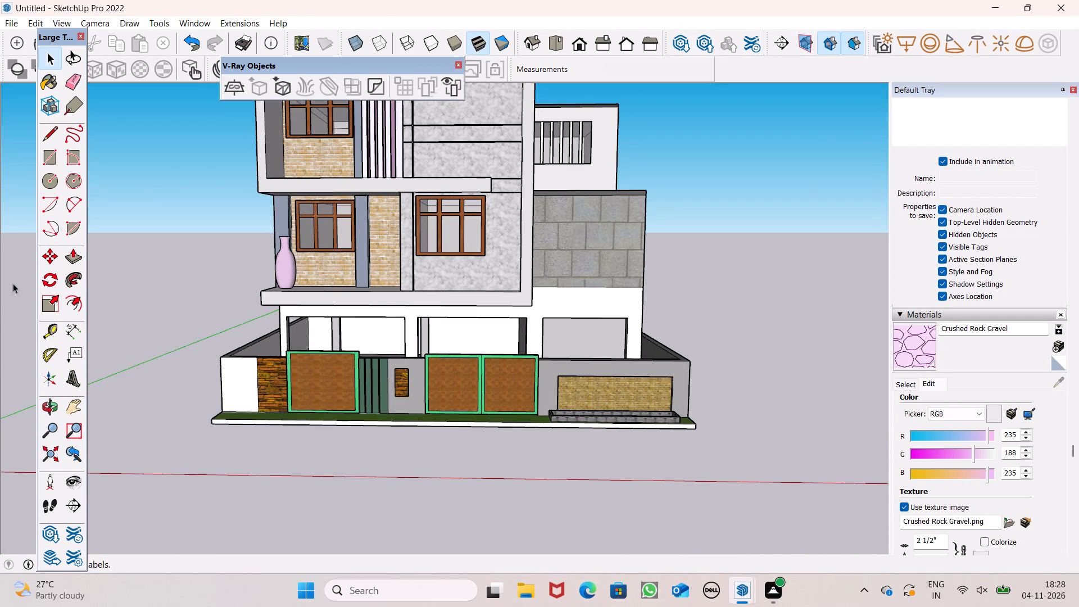
# Draw a circle of about 3' 3" radius flat on the ground beyond the boundary wall's corner.
pyautogui.click(47, 181)
pyautogui.scroll(-4, 46, 241)
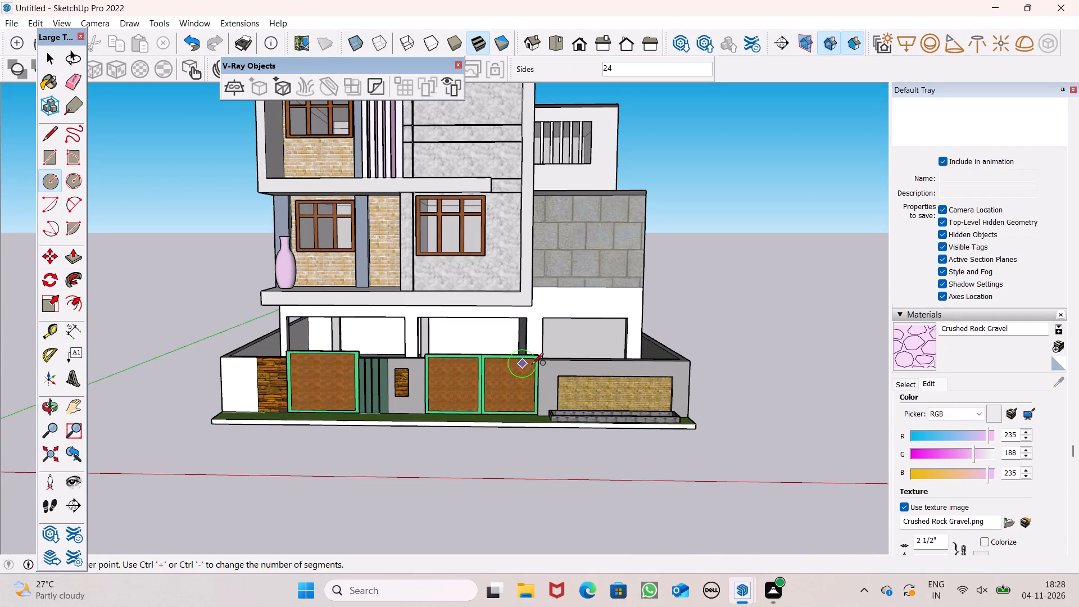
pyautogui.scroll(-6, 278, 369)
pyautogui.scroll(6, 652, 401)
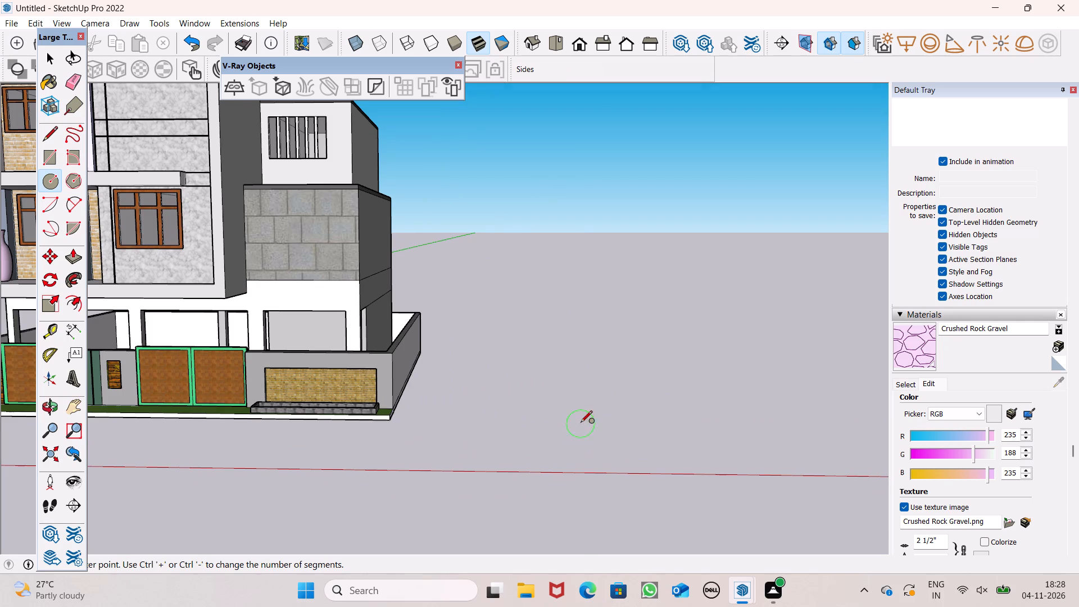
pyautogui.moveTo(581, 430); pyautogui.dragTo(584, 550, button='middle')
pyautogui.click(527, 468)
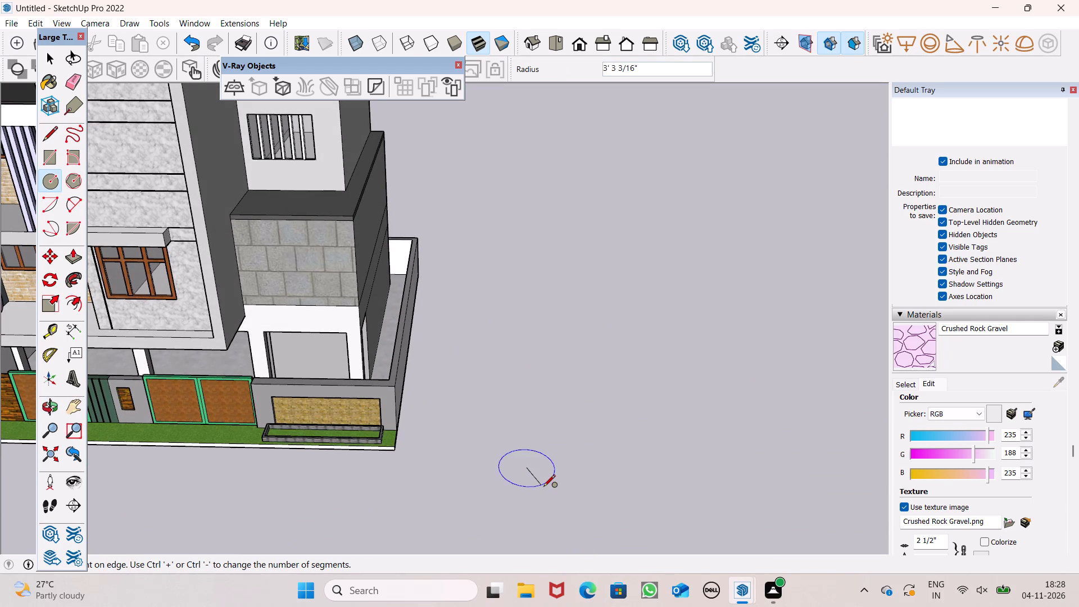
pyautogui.click(543, 487)
# Draw an upright circle of about 3' radius directly above the centre of the ground circle.
pyautogui.moveTo(579, 505); pyautogui.dragTo(569, 344, button='middle')
pyautogui.scroll(1, 572, 343)
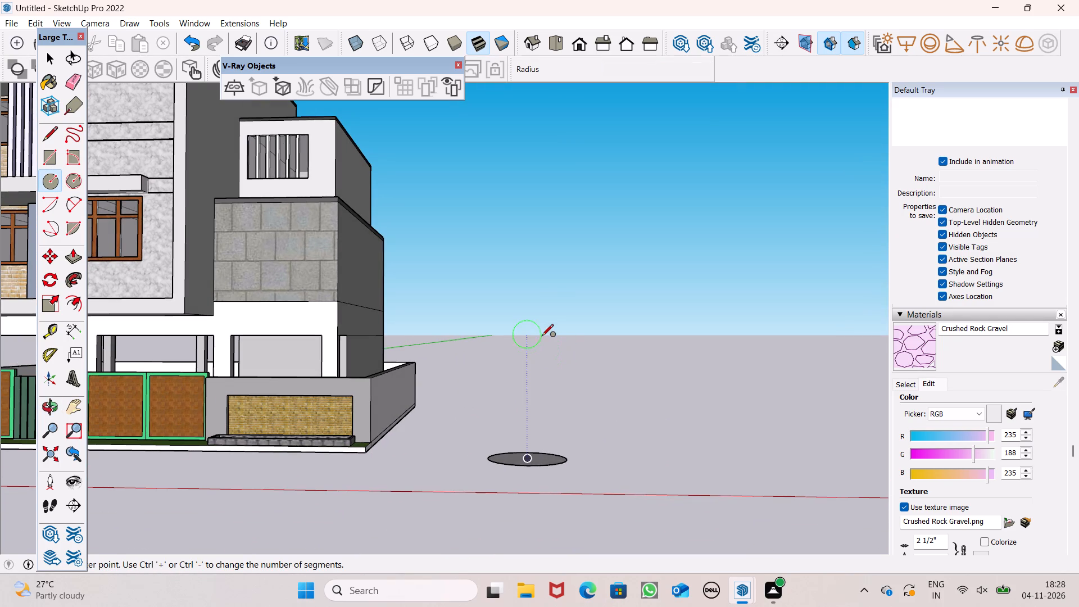
pyautogui.click(542, 338)
pyautogui.click(542, 373)
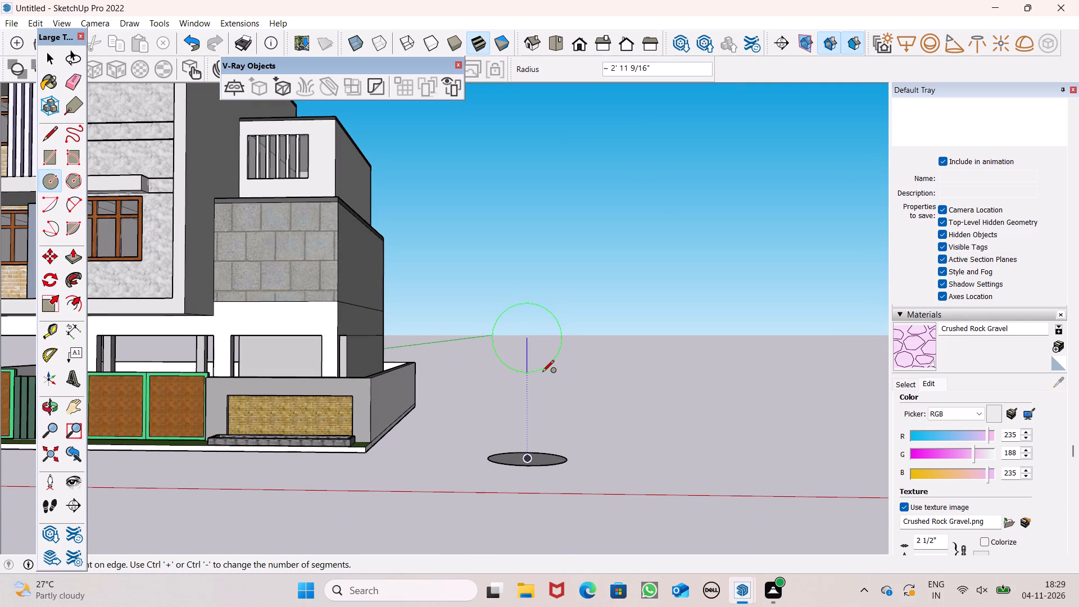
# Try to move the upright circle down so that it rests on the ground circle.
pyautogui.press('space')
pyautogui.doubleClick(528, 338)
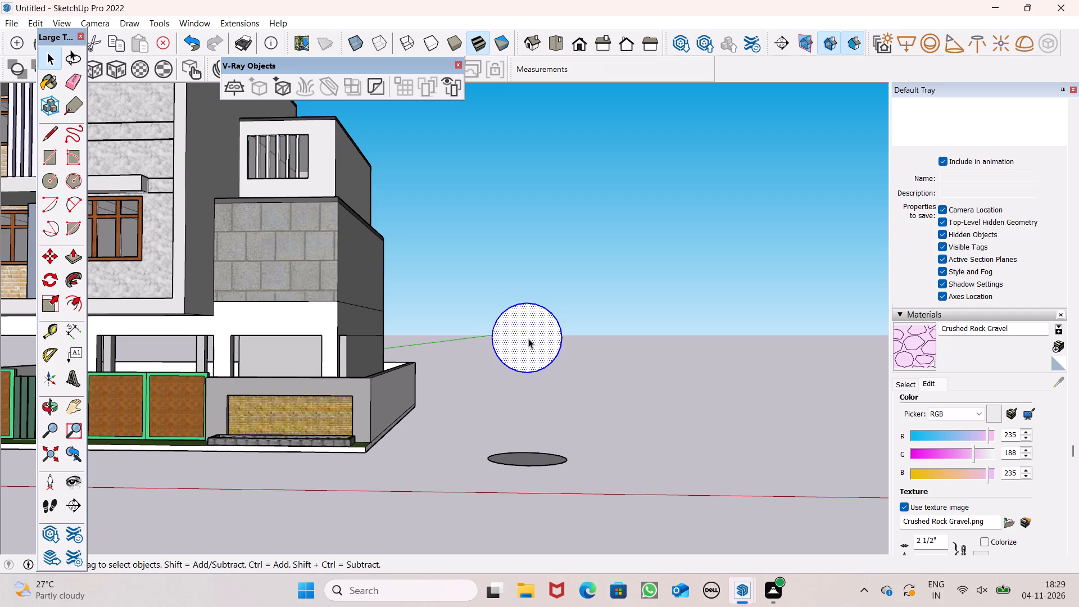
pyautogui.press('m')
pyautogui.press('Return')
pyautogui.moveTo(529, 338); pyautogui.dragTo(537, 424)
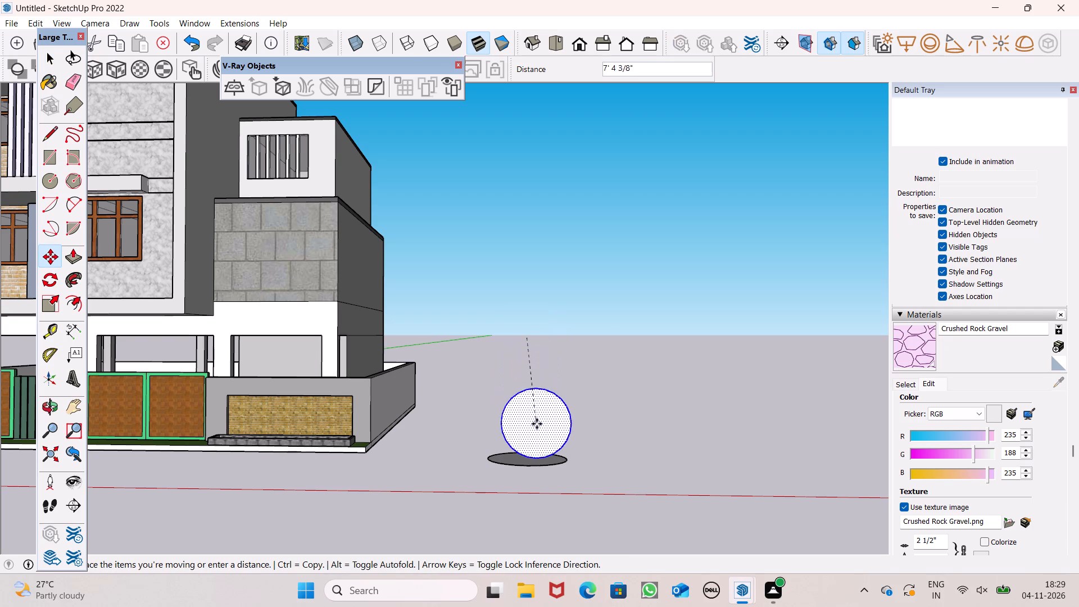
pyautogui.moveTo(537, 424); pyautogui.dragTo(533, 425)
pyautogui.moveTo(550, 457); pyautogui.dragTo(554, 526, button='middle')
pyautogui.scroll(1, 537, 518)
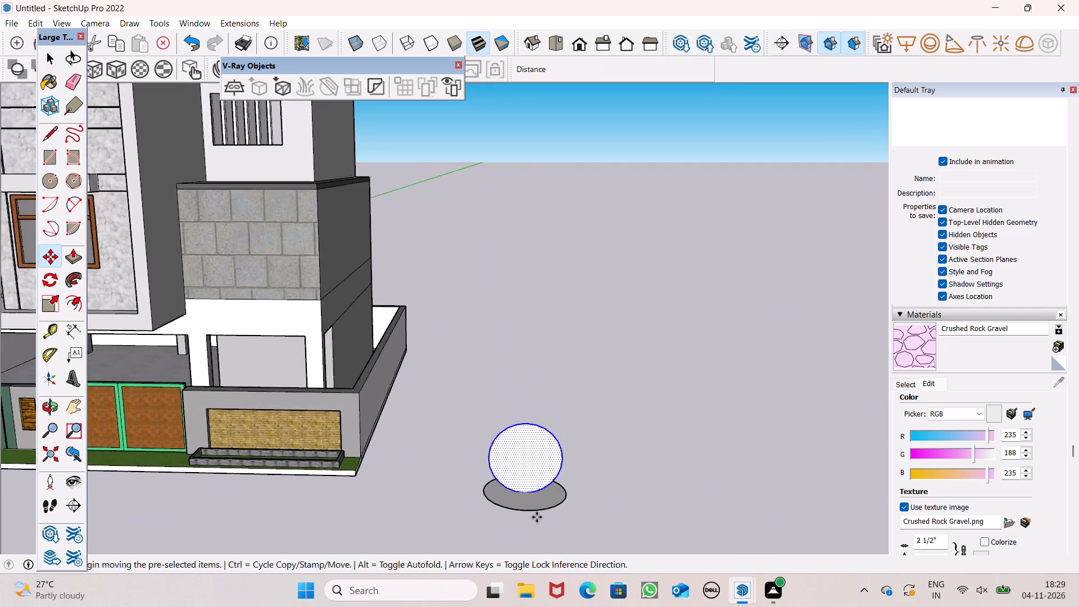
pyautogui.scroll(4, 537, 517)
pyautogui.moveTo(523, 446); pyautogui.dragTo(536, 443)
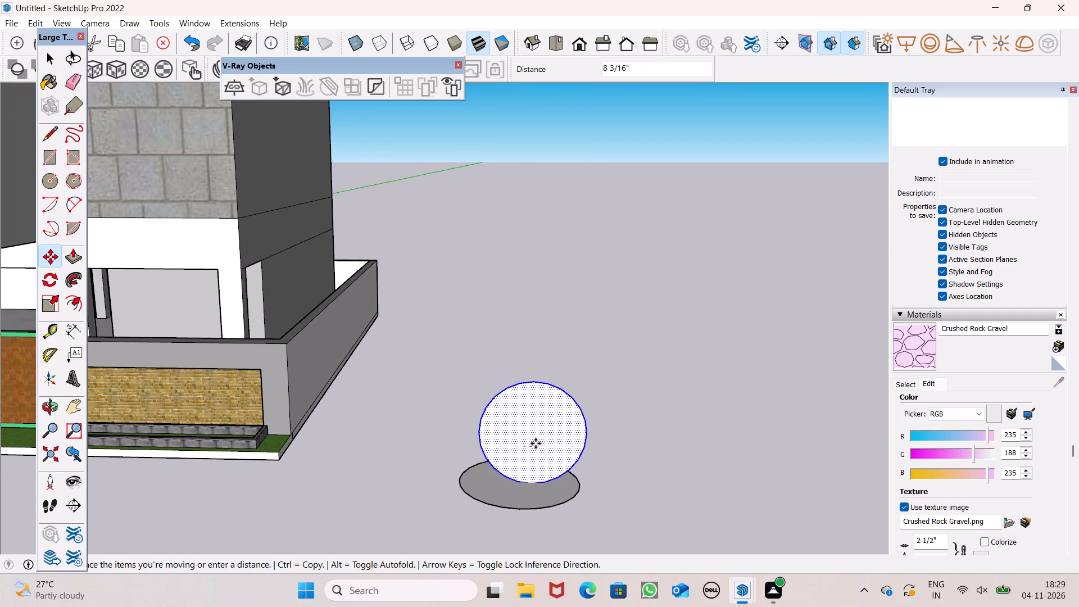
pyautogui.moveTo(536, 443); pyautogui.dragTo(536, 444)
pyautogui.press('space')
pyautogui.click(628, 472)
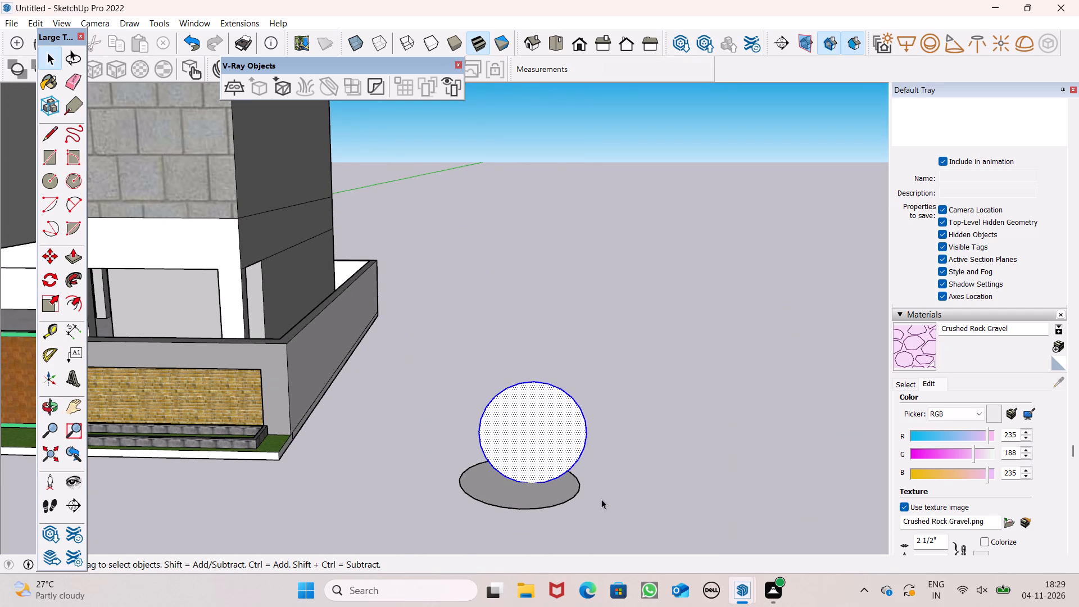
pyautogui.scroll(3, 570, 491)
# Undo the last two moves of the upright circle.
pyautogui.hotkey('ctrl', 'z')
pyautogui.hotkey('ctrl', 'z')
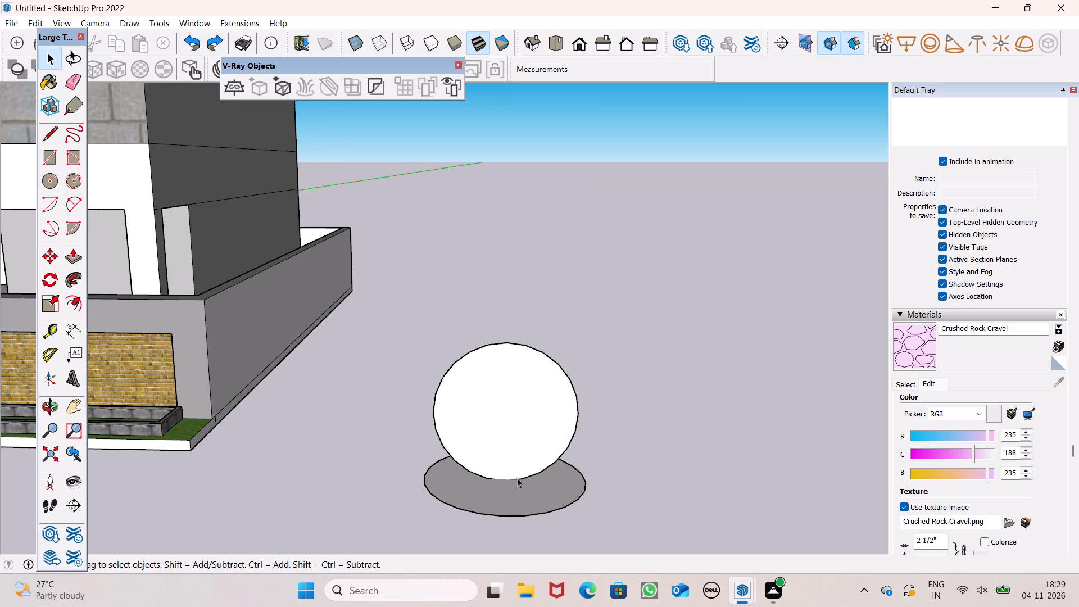
# Select the upright circle's face and edge and lower it about 3' 4" towards the ground circle.
pyautogui.click(507, 475)
pyautogui.doubleClick(506, 475)
pyautogui.click(642, 469)
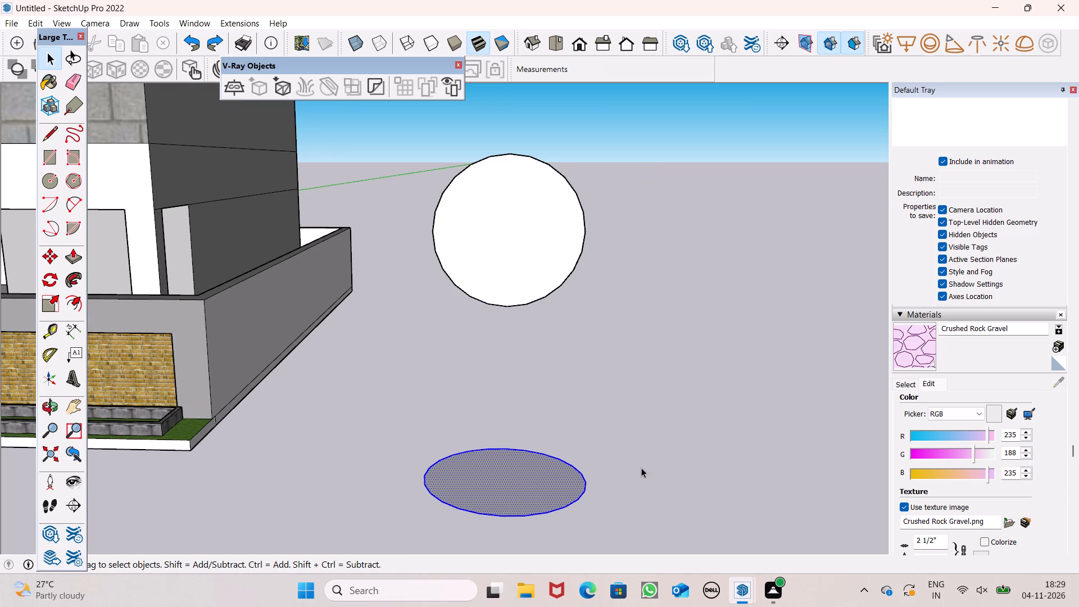
pyautogui.doubleClick(496, 262)
pyautogui.press('m')
pyautogui.press('Return')
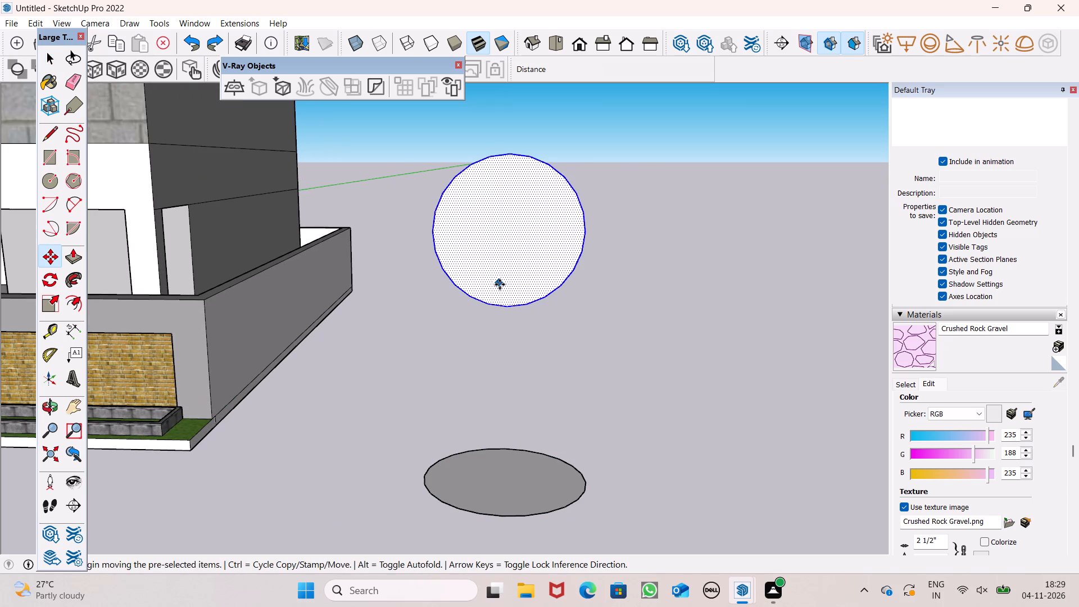
pyautogui.moveTo(499, 260); pyautogui.dragTo(501, 431)
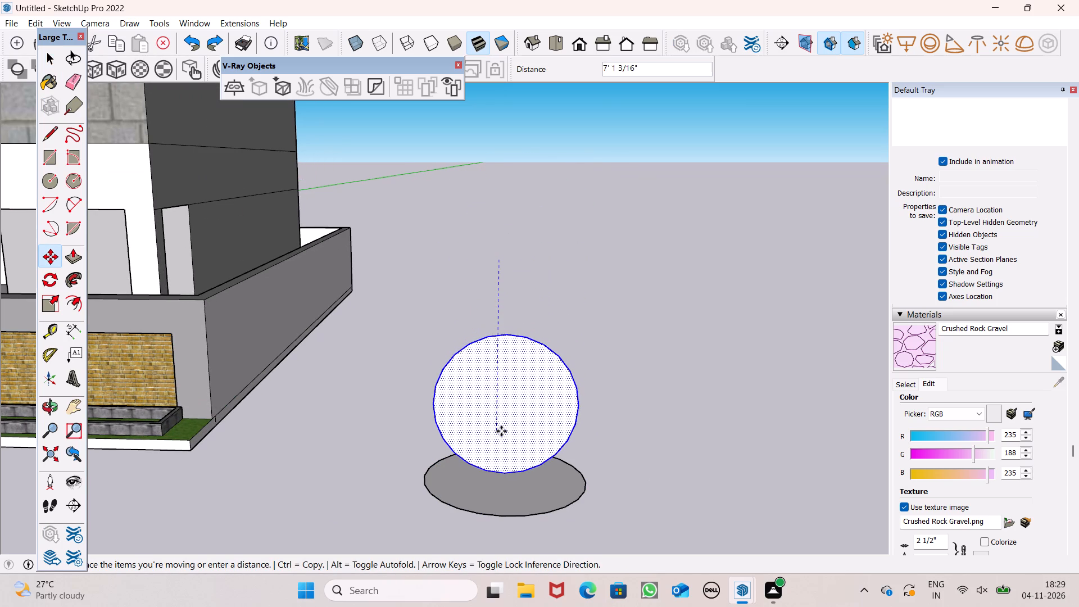
pyautogui.moveTo(501, 431); pyautogui.dragTo(481, 384)
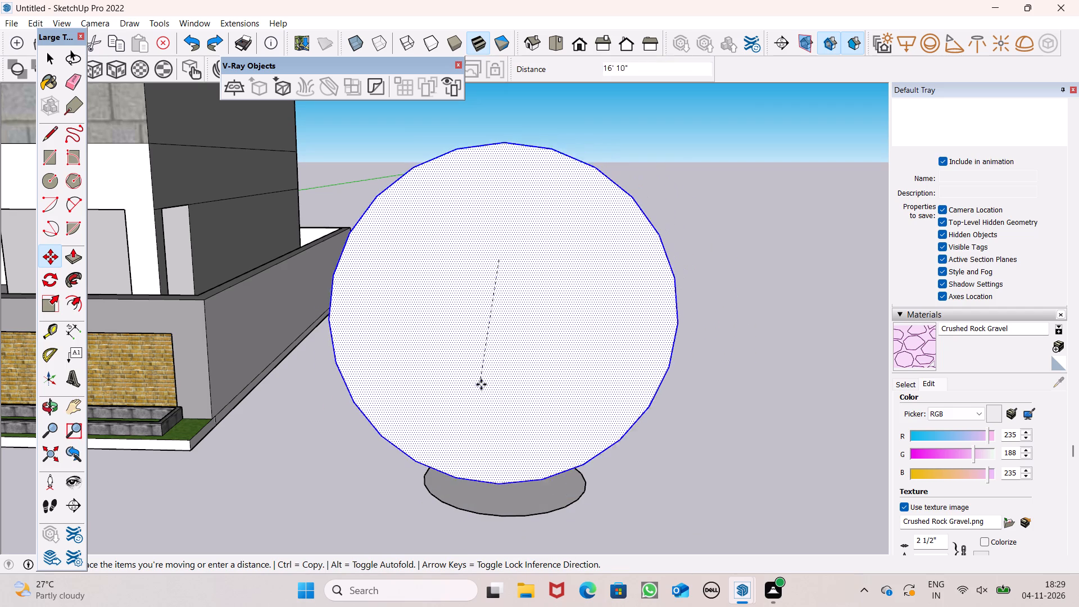
pyautogui.moveTo(481, 384); pyautogui.dragTo(502, 342)
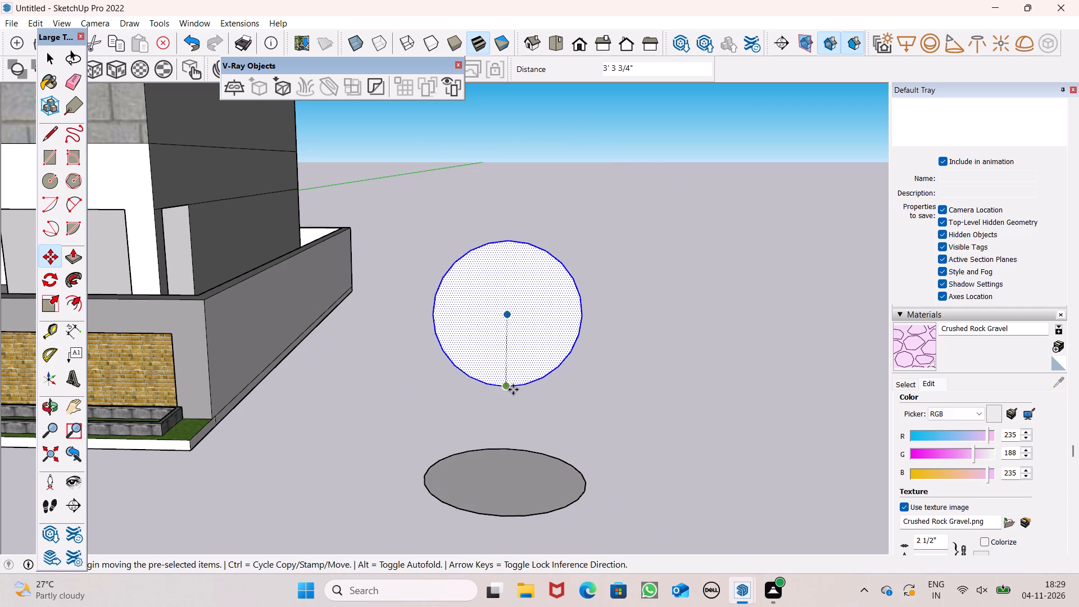
# Move the upright circle further down until its lower edge overlaps the ground circle.
pyautogui.scroll(-1, 513, 389)
pyautogui.scroll(1, 513, 389)
pyautogui.scroll(-2, 513, 389)
pyautogui.moveTo(515, 415); pyautogui.dragTo(518, 436, button='middle')
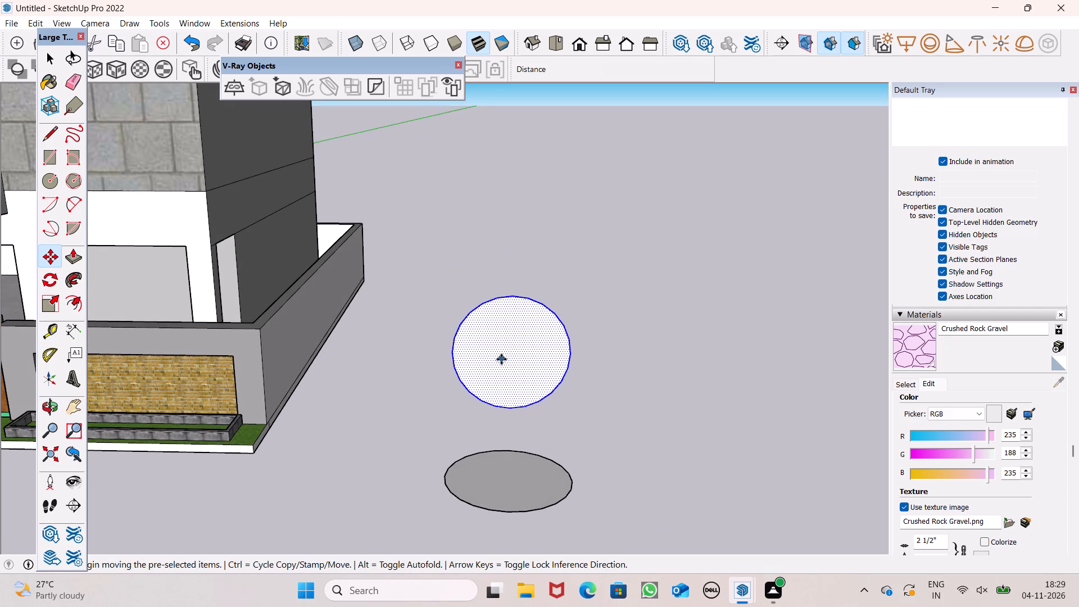
pyautogui.moveTo(508, 358); pyautogui.dragTo(498, 370)
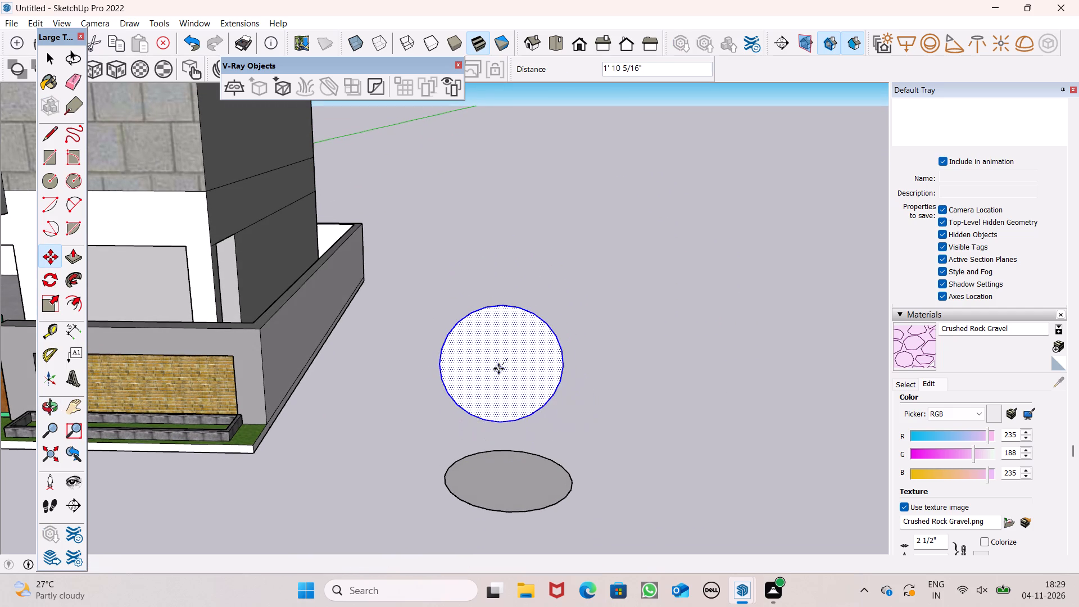
pyautogui.moveTo(524, 503); pyautogui.dragTo(522, 442, button='middle')
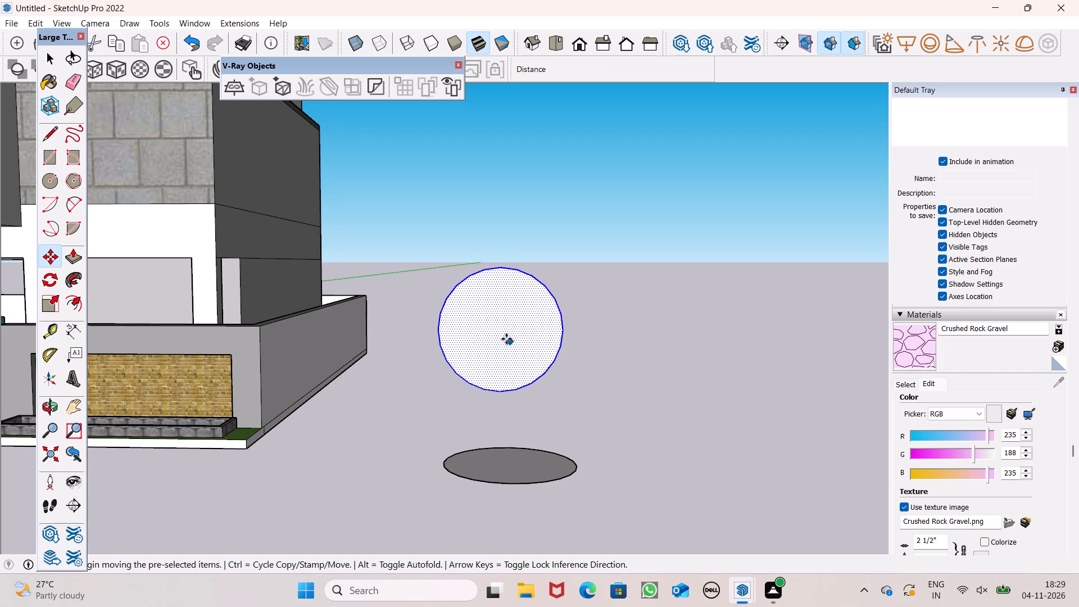
pyautogui.click(499, 332)
pyautogui.moveTo(505, 350); pyautogui.dragTo(512, 379)
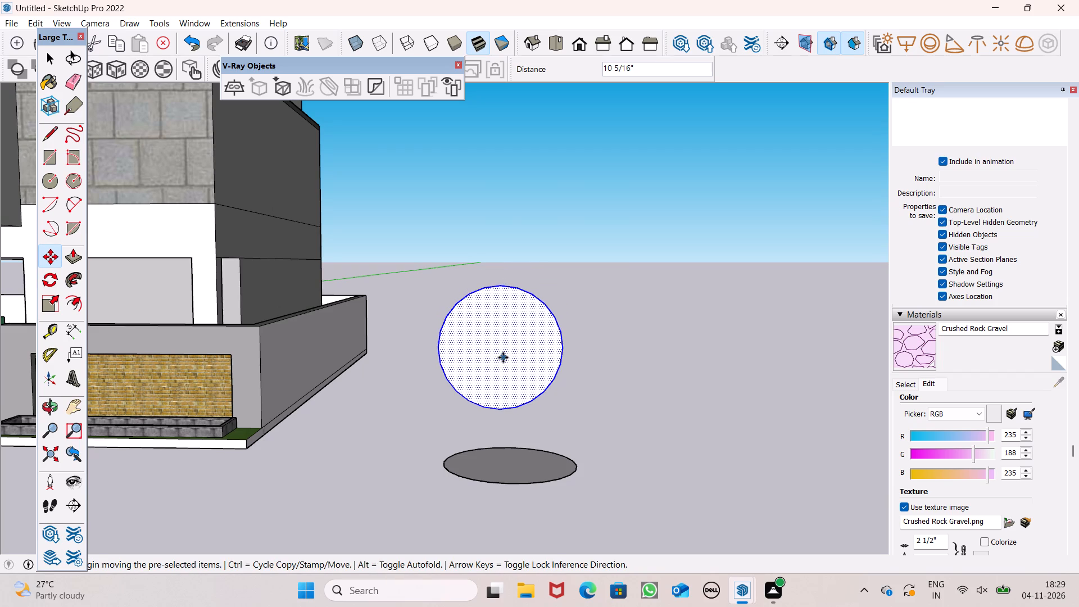
pyautogui.moveTo(503, 357); pyautogui.dragTo(513, 424)
# Fine-tune the upright circle's position so its lower edge stands near the middle of the ground circle, and deselect it.
pyautogui.scroll(2, 537, 501)
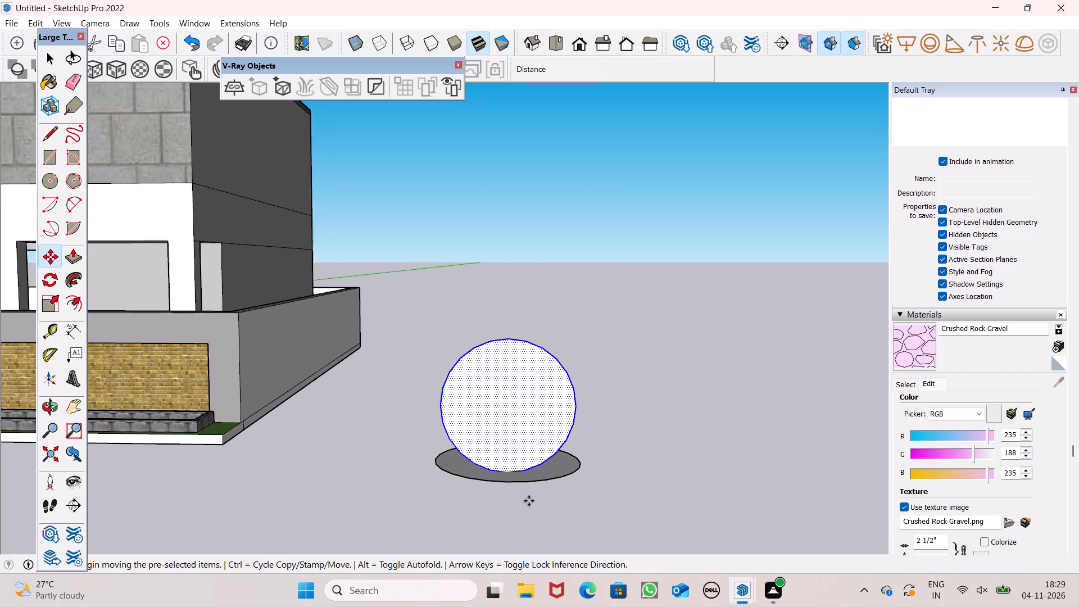
pyautogui.scroll(7, 529, 501)
pyautogui.scroll(1, 551, 448)
pyautogui.moveTo(551, 448); pyautogui.dragTo(481, 497, button='middle')
pyautogui.moveTo(468, 338); pyautogui.dragTo(478, 366)
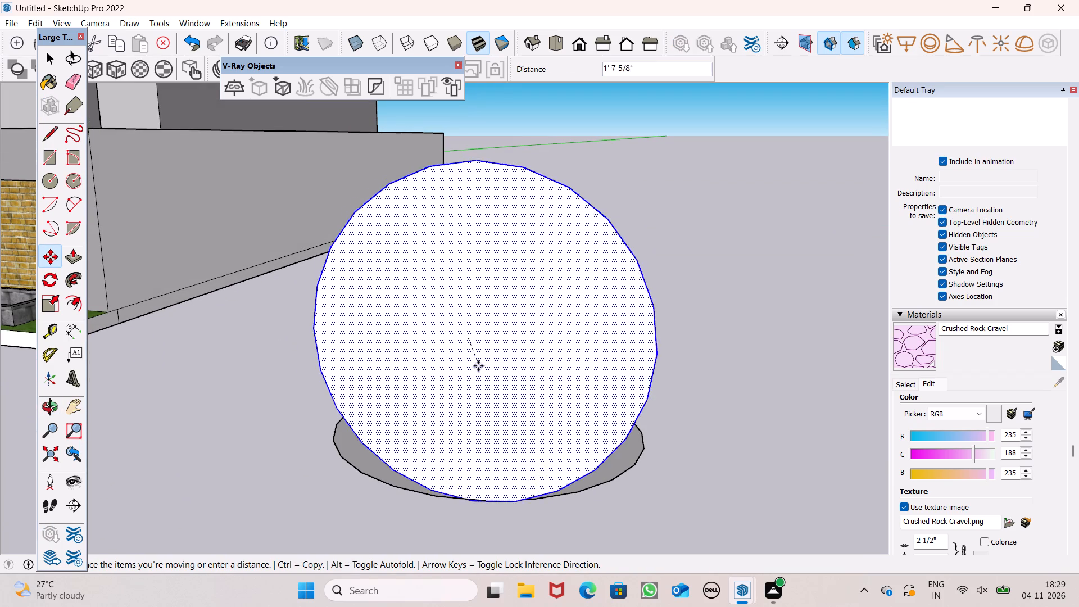
pyautogui.moveTo(478, 366); pyautogui.dragTo(491, 316)
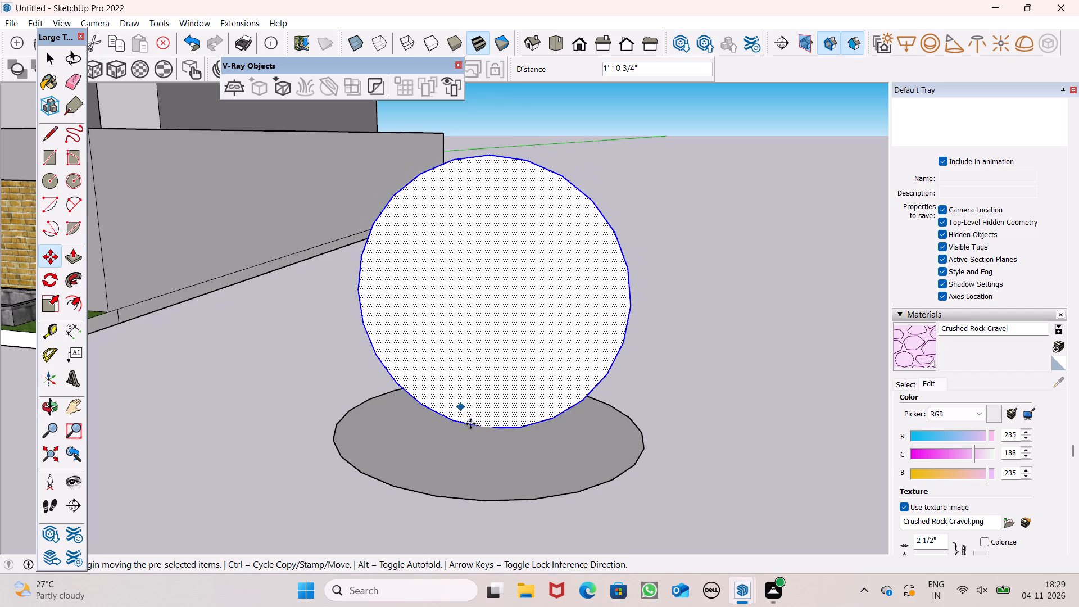
pyautogui.moveTo(471, 425); pyautogui.dragTo(717, 520, button='middle')
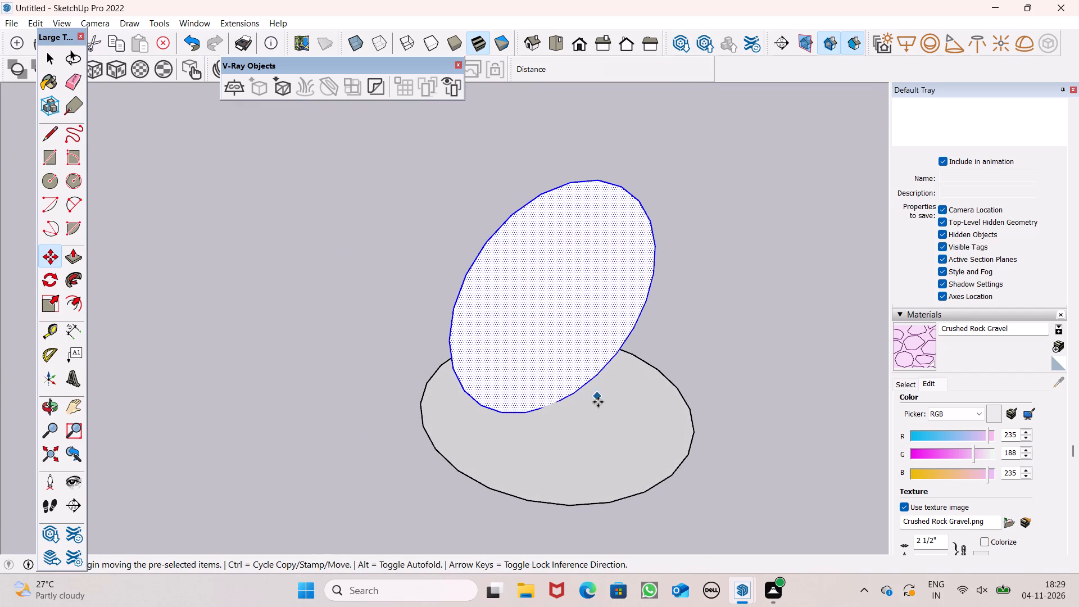
pyautogui.moveTo(565, 318); pyautogui.dragTo(577, 336)
pyautogui.scroll(-5, 506, 328)
pyautogui.press('space')
pyautogui.click(652, 444)
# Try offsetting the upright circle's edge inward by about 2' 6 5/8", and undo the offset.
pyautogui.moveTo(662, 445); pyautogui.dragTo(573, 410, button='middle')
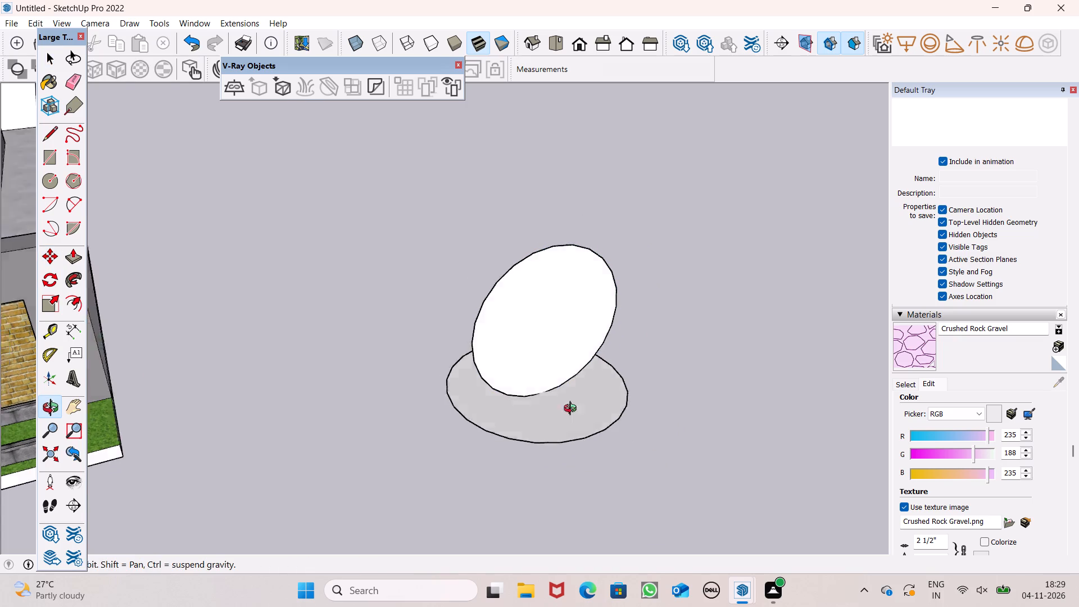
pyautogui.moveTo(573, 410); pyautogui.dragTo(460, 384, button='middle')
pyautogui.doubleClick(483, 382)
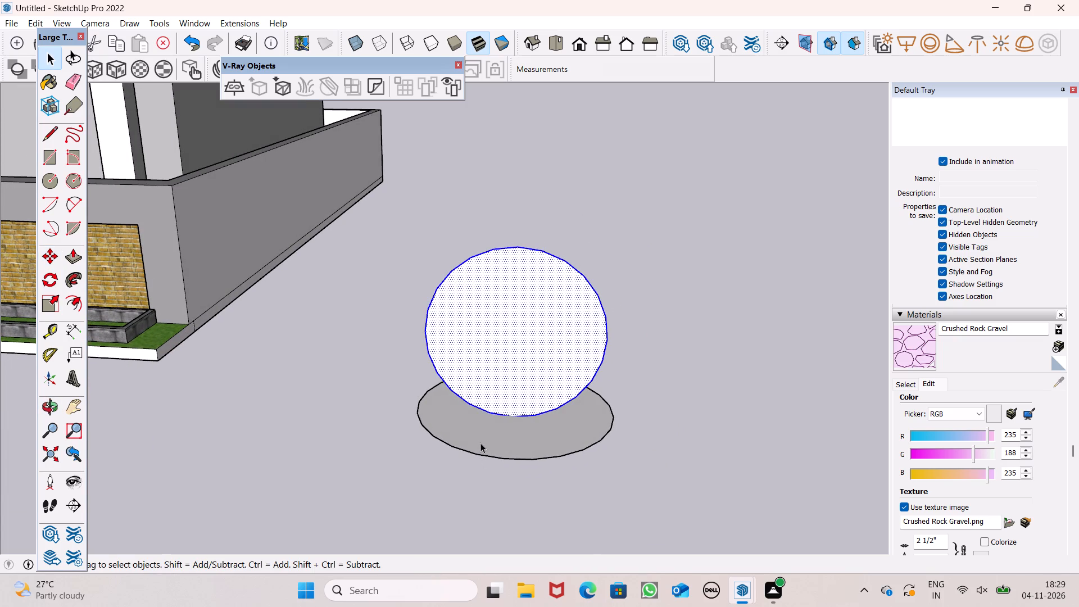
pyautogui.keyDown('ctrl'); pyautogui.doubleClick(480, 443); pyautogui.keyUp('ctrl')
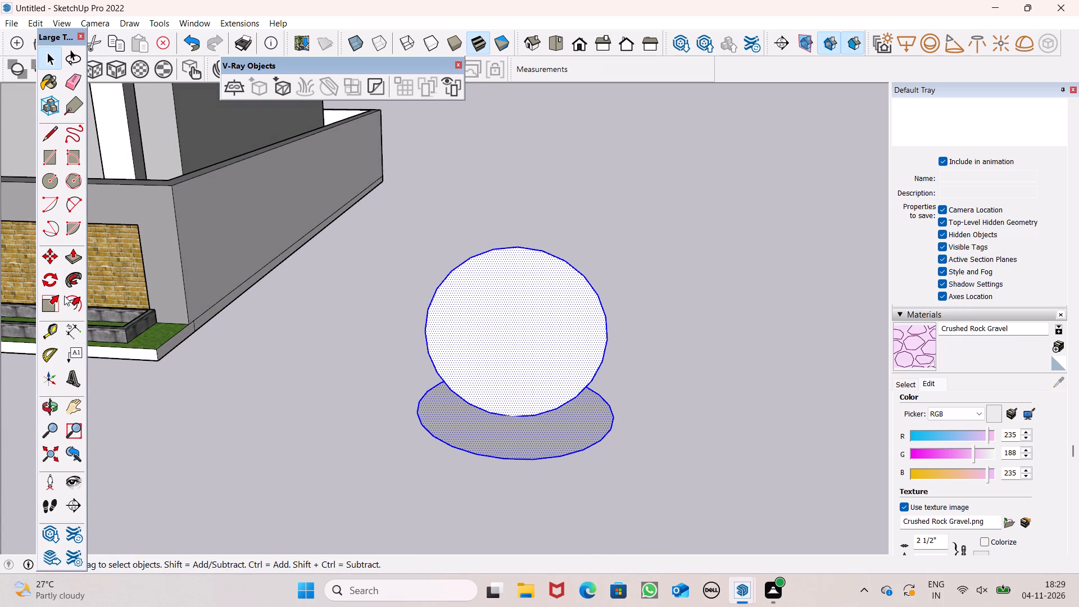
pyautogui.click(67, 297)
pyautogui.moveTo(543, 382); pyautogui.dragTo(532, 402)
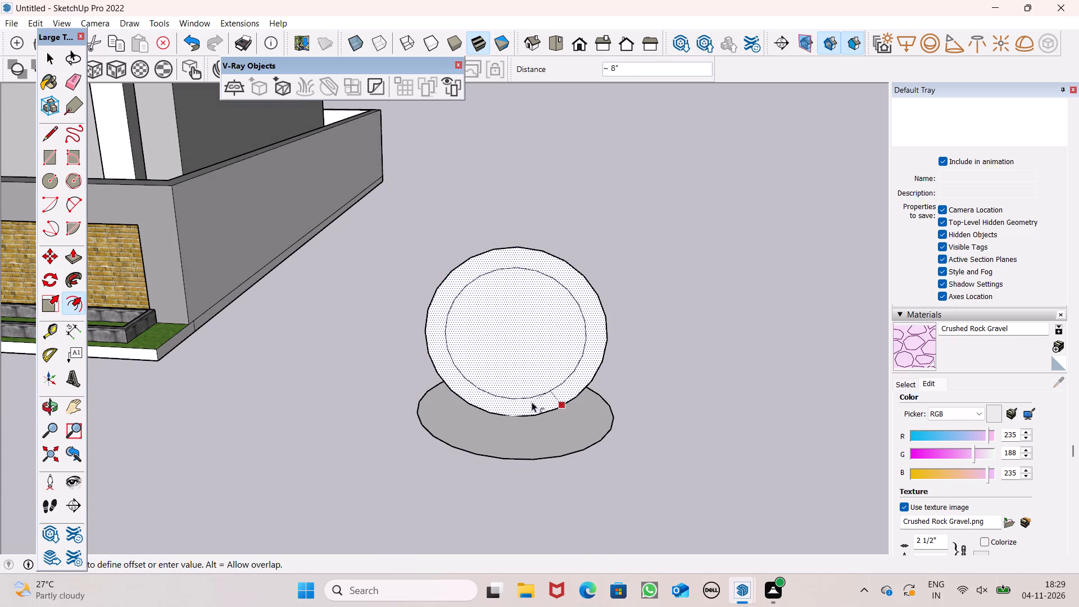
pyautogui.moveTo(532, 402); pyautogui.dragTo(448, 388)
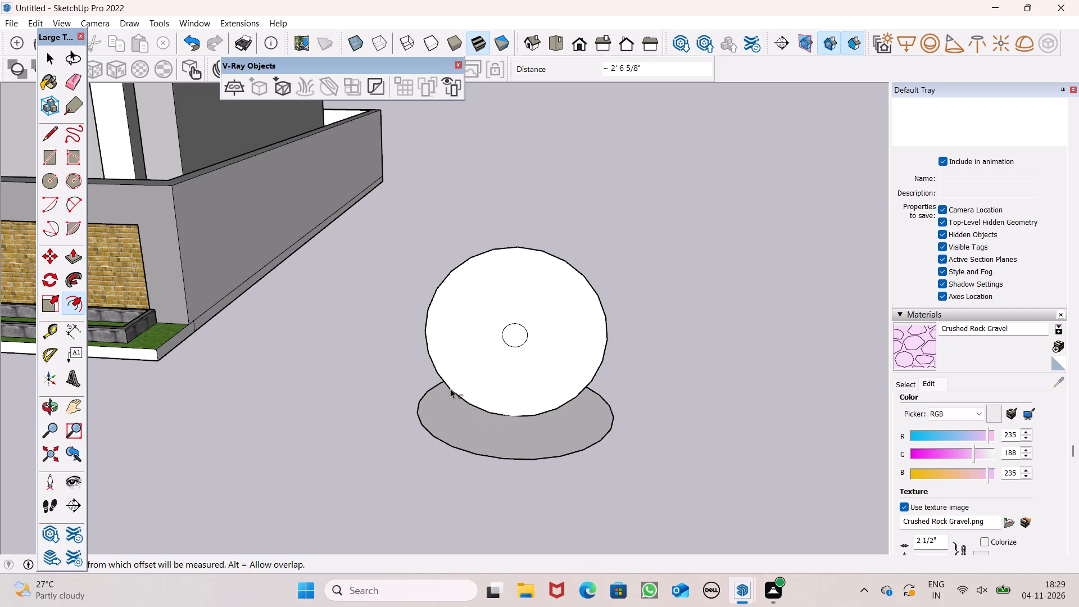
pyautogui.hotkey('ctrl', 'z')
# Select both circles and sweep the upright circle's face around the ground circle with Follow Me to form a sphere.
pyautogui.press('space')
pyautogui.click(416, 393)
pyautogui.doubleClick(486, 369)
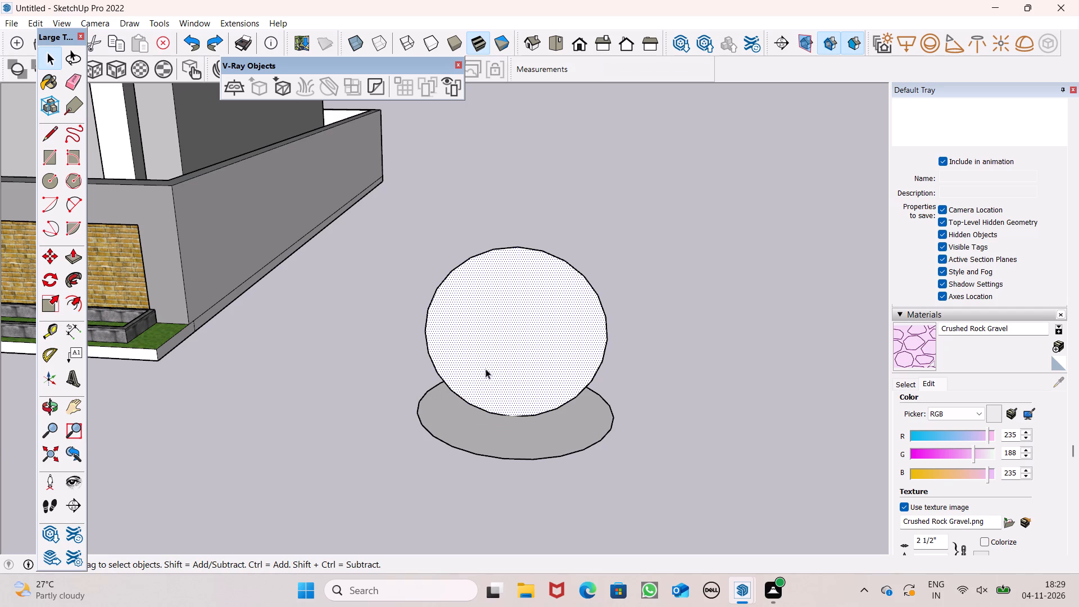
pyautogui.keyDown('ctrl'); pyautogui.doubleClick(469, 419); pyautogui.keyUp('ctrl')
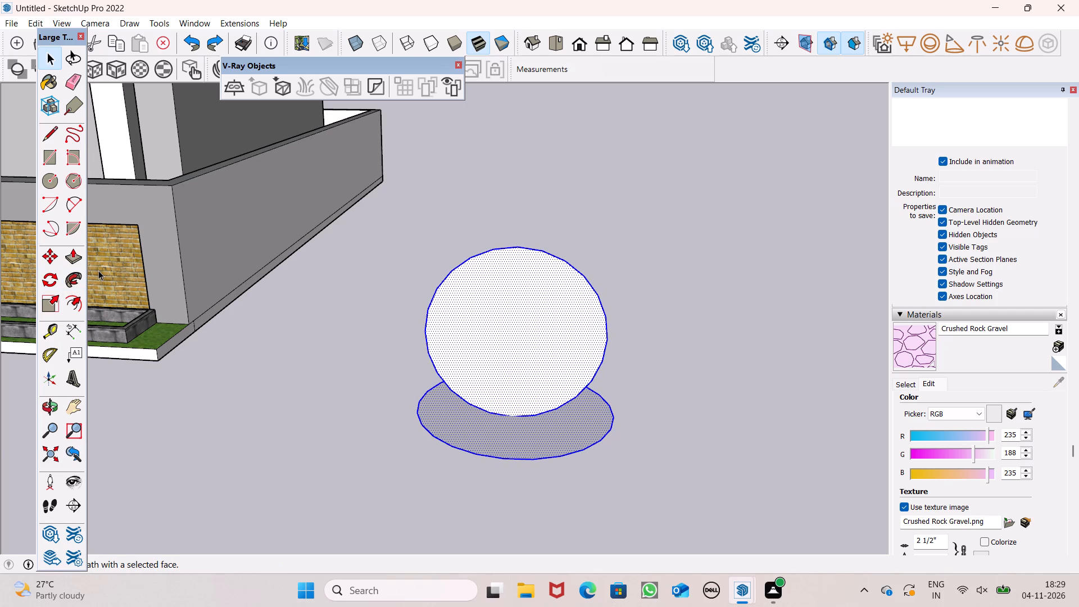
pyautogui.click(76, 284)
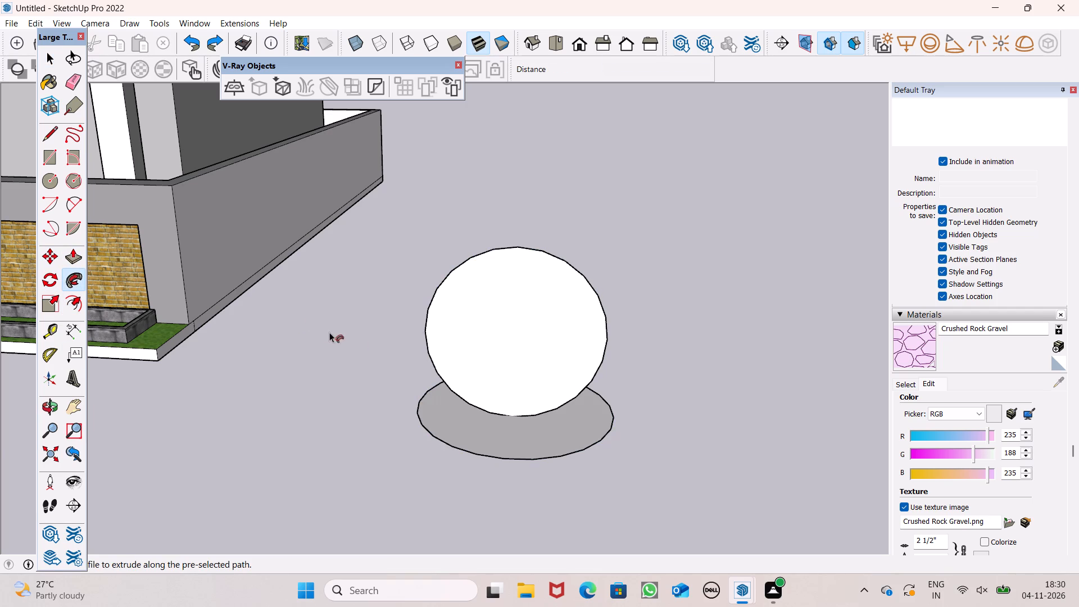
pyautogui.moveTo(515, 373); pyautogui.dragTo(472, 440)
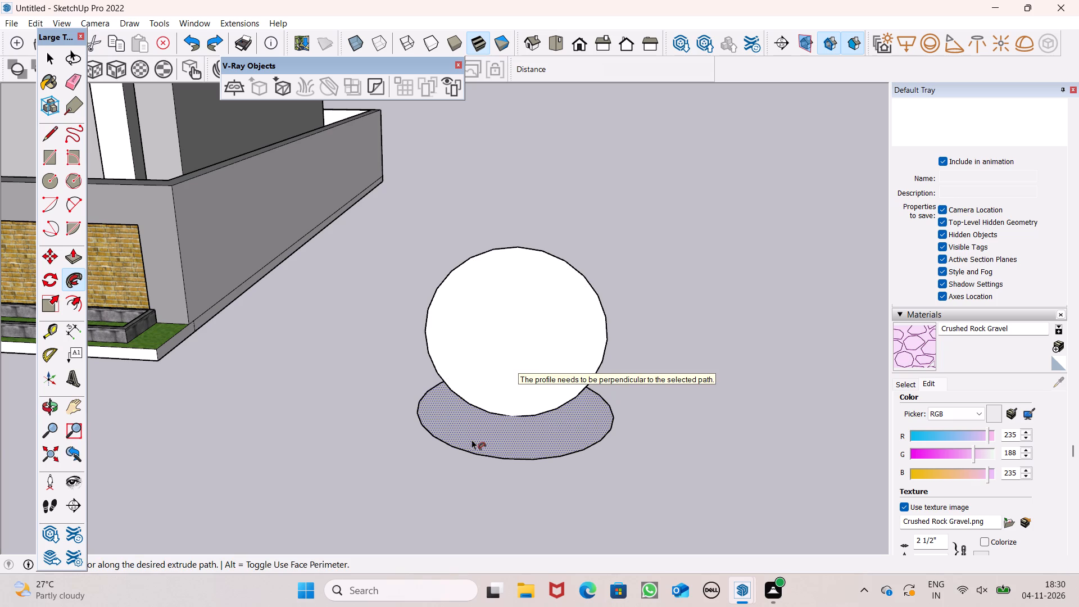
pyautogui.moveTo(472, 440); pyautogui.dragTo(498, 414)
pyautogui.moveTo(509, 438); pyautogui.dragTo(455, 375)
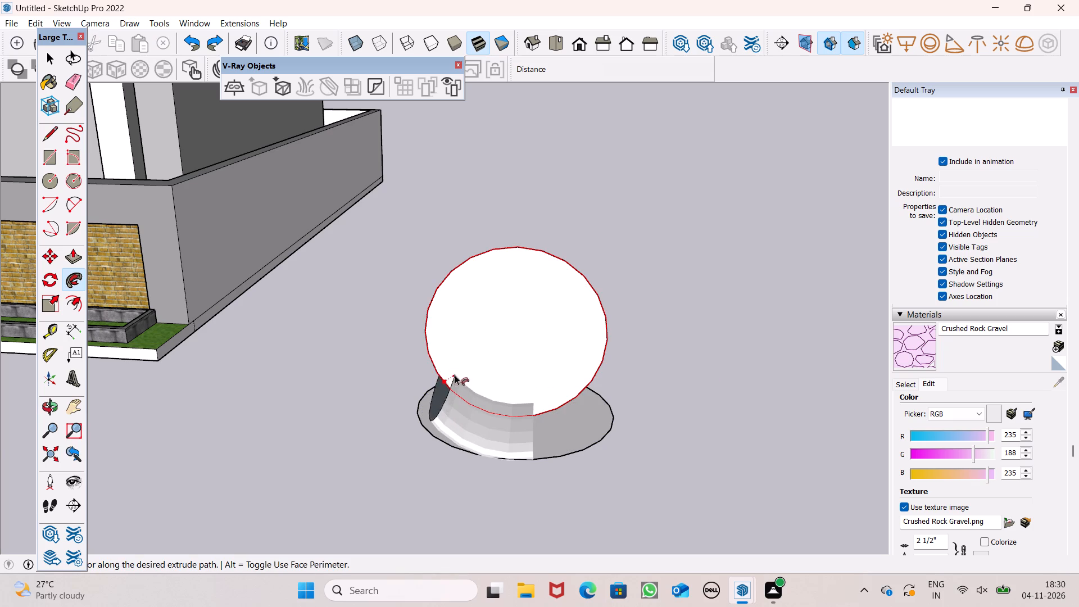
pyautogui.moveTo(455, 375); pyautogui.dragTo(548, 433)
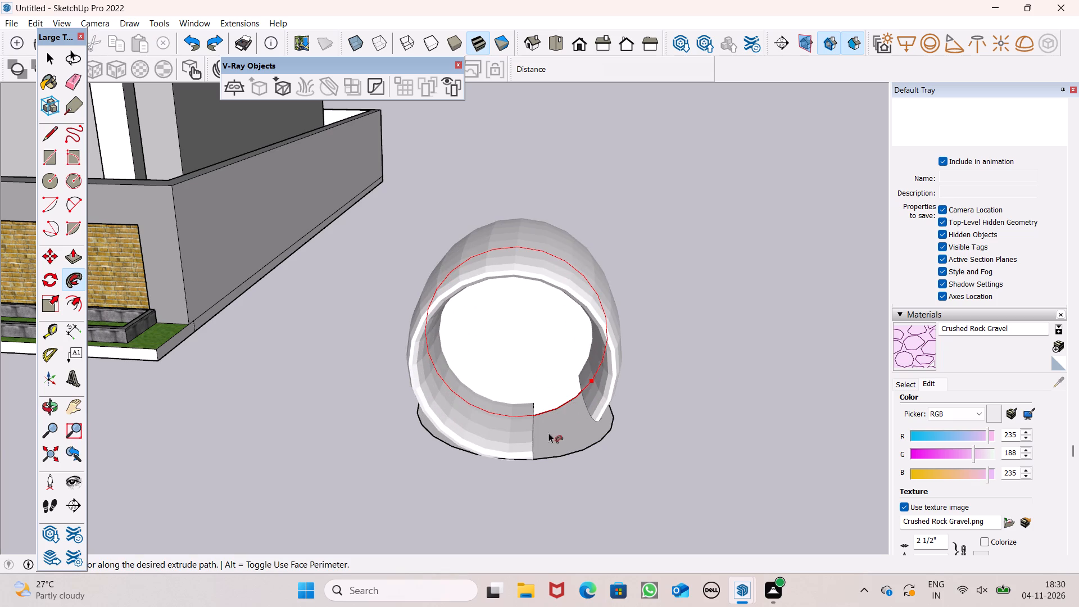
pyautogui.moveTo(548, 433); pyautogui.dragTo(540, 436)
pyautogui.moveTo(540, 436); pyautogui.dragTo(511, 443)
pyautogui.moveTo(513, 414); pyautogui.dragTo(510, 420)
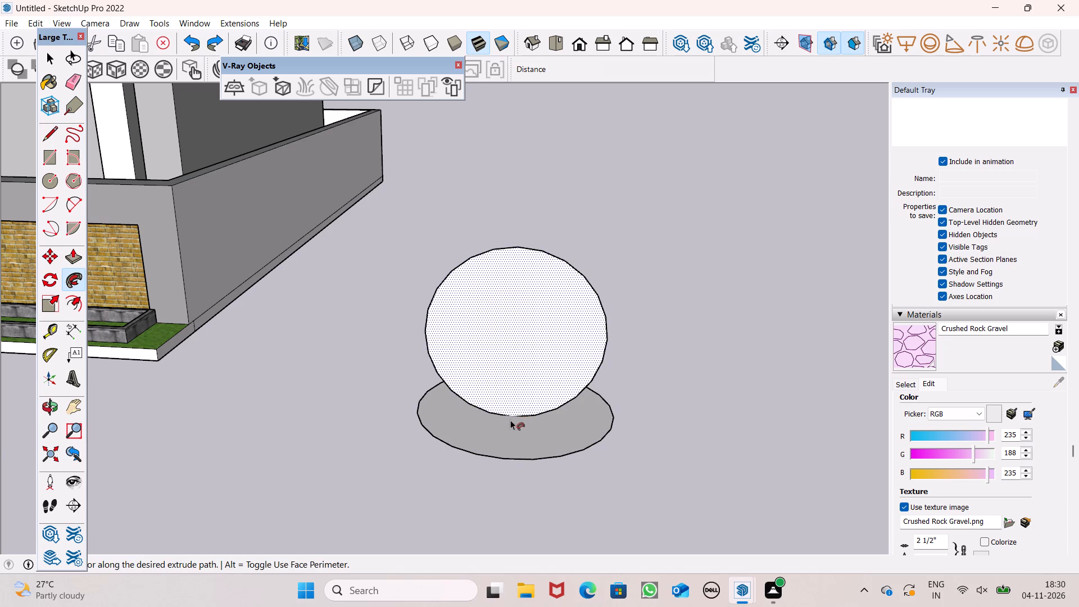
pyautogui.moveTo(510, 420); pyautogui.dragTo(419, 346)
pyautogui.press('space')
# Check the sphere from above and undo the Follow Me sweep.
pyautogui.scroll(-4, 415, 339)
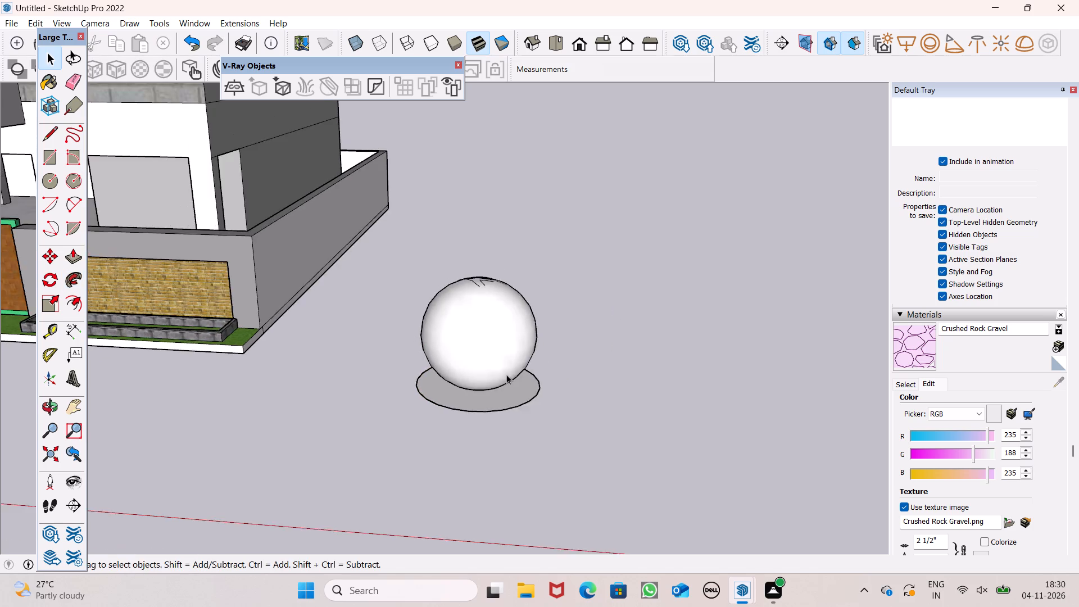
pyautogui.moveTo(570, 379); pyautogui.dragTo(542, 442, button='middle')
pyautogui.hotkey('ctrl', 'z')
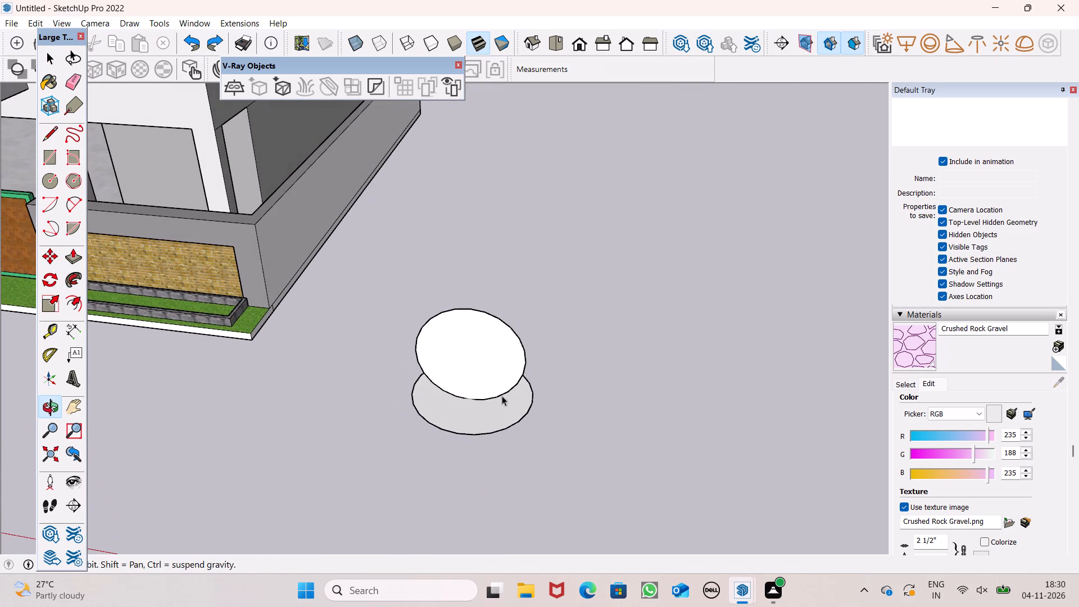
# Select both circles and sweep the ground circle's face around the upright circle with Follow Me to form a thick open ring.
pyautogui.middleClick(479, 338)
pyautogui.scroll(1, 483, 334)
pyautogui.tripleClick(469, 392)
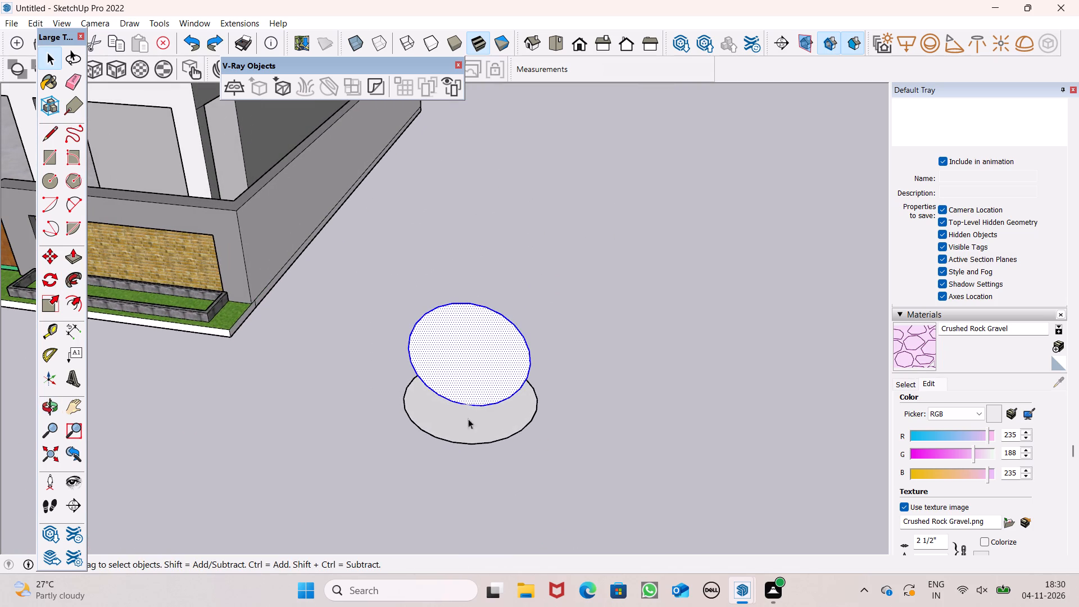
pyautogui.moveTo(547, 475); pyautogui.dragTo(586, 414, button='middle')
pyautogui.doubleClick(481, 389)
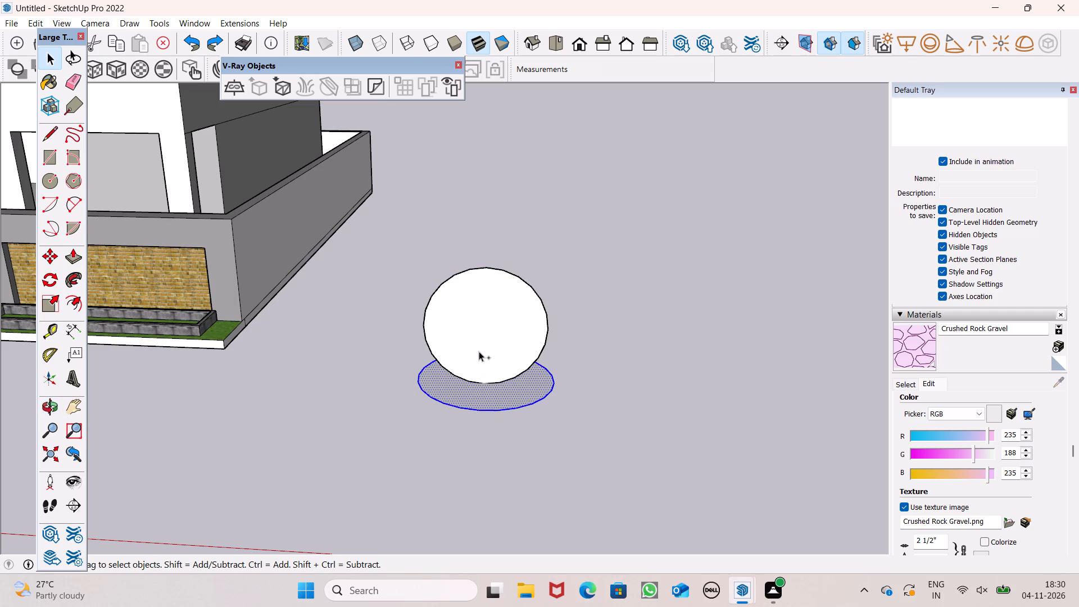
pyautogui.keyDown('ctrl'); pyautogui.doubleClick(479, 350); pyautogui.keyUp('ctrl')
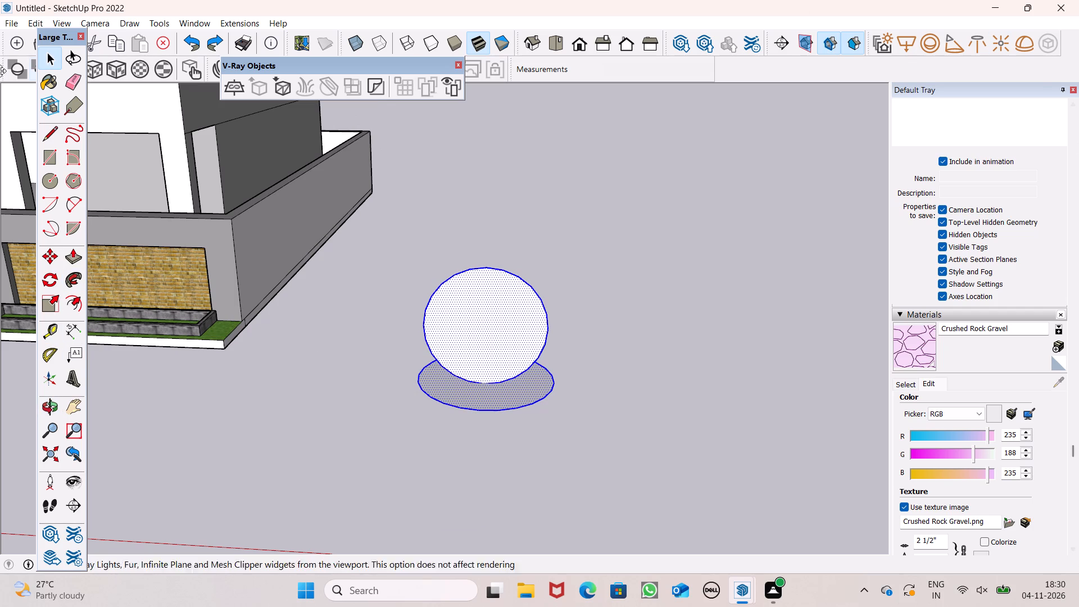
pyautogui.click(66, 270)
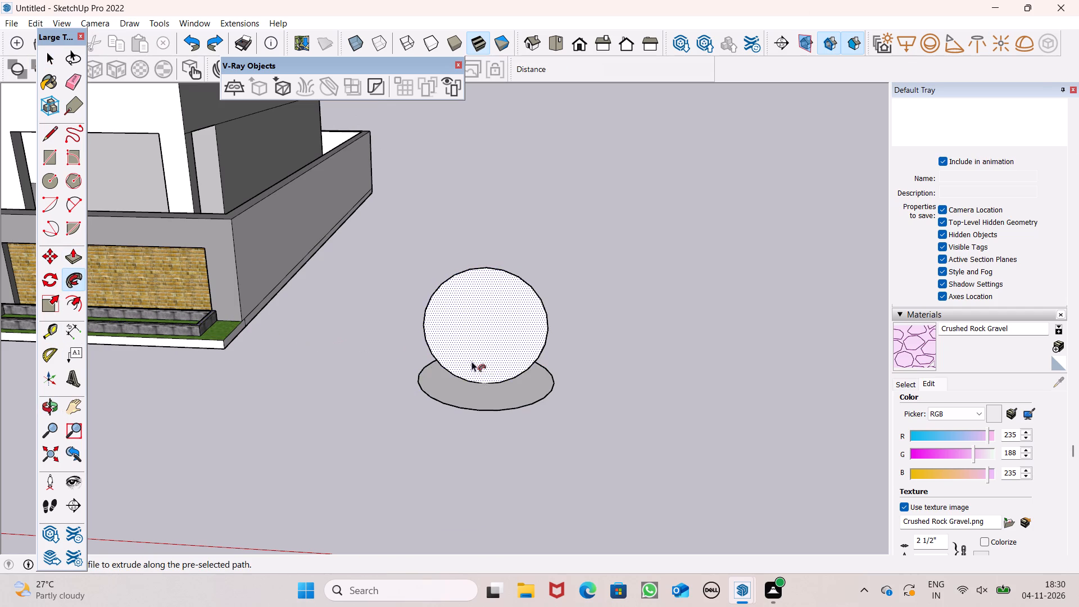
pyautogui.moveTo(477, 389); pyautogui.dragTo(455, 323)
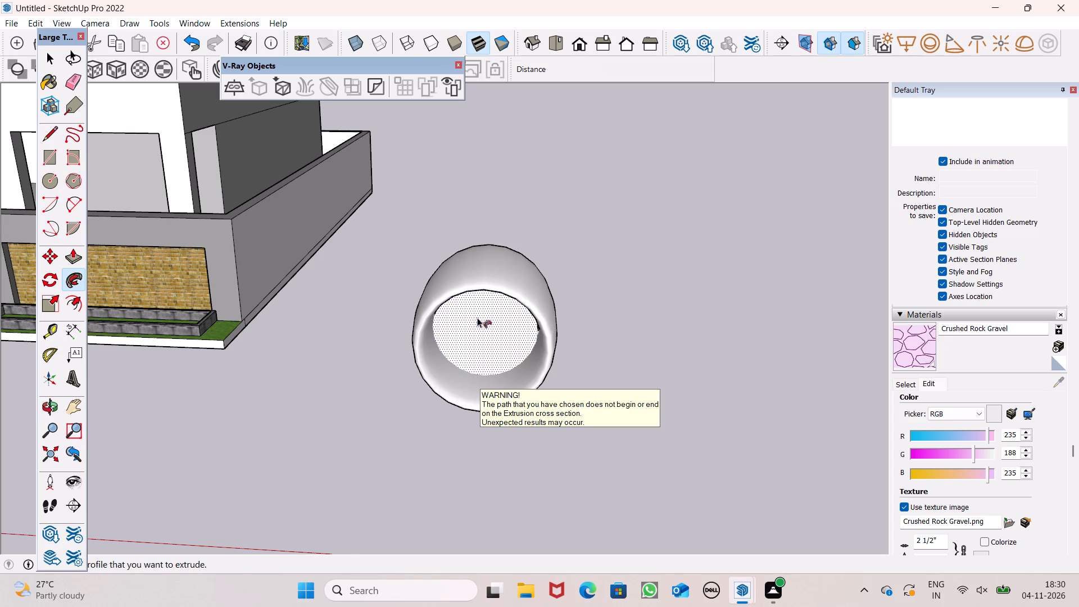
# Examine the swept ring's outer surface, opening and inner face from the side, front and below.
pyautogui.scroll(-3, 449, 288)
pyautogui.moveTo(530, 382); pyautogui.dragTo(97, 383, button='middle')
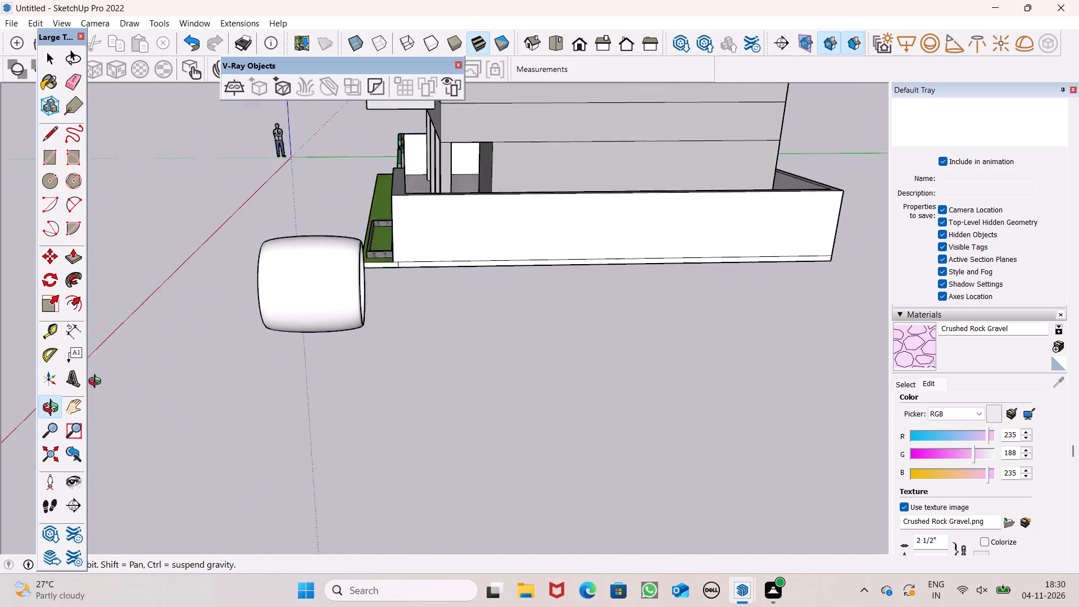
pyautogui.moveTo(97, 383); pyautogui.dragTo(548, 343, button='middle')
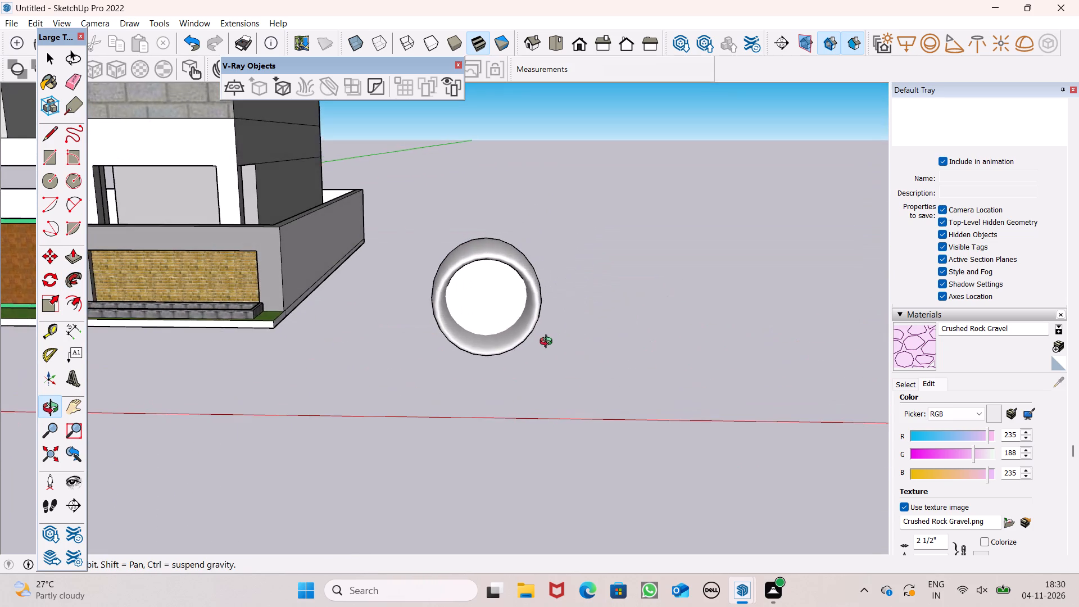
pyautogui.moveTo(548, 343); pyautogui.dragTo(507, 322, button='middle')
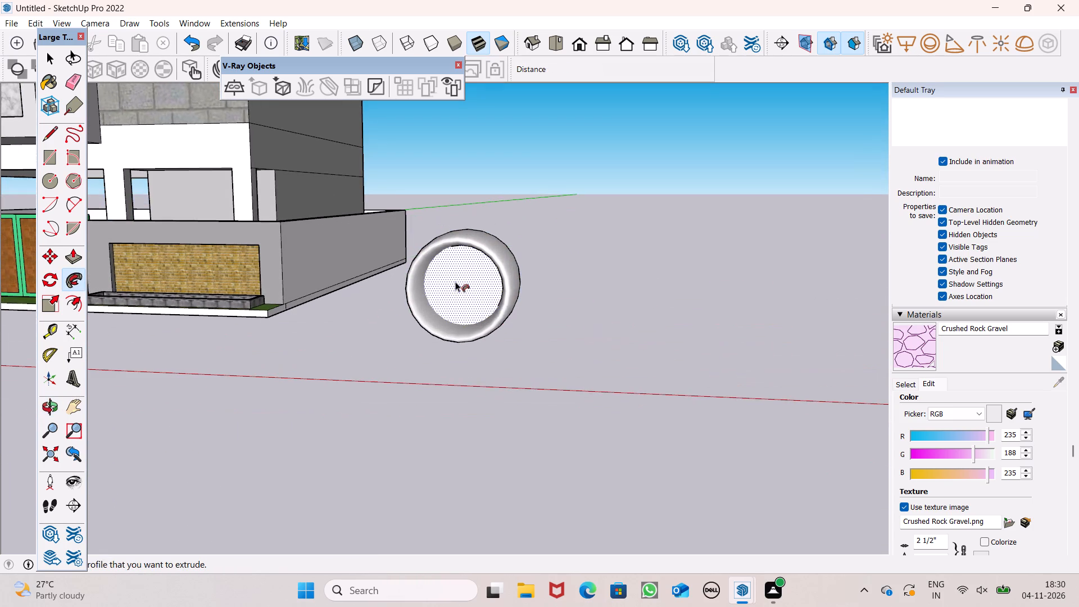
pyautogui.scroll(7, 455, 282)
pyautogui.moveTo(452, 283); pyautogui.dragTo(458, 275, button='middle')
pyautogui.scroll(-6, 463, 318)
pyautogui.moveTo(488, 338); pyautogui.dragTo(599, 379, button='middle')
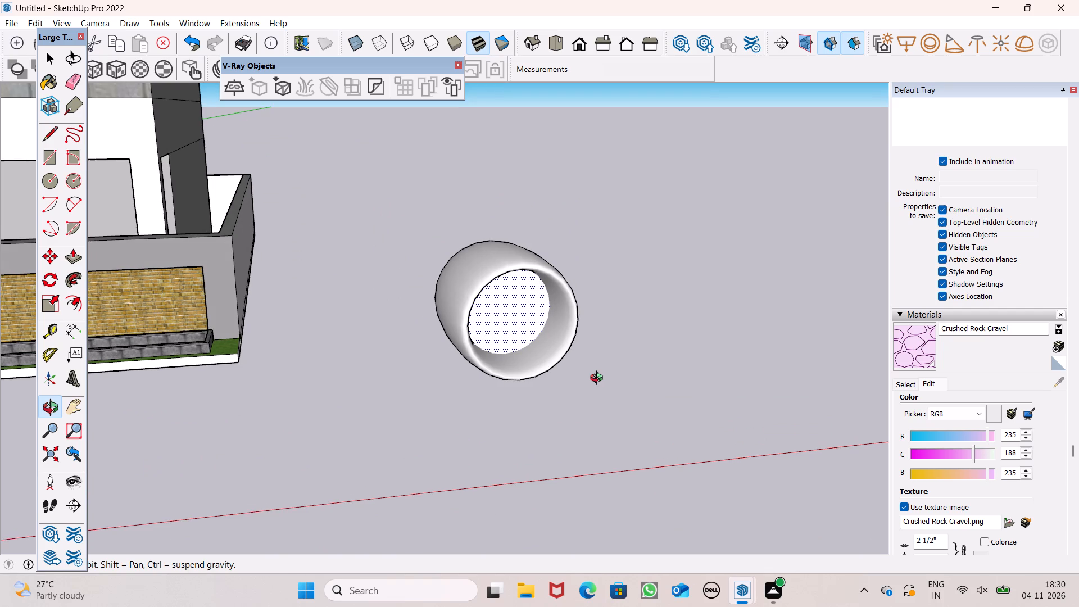
pyautogui.moveTo(599, 379); pyautogui.dragTo(532, 366, button='middle')
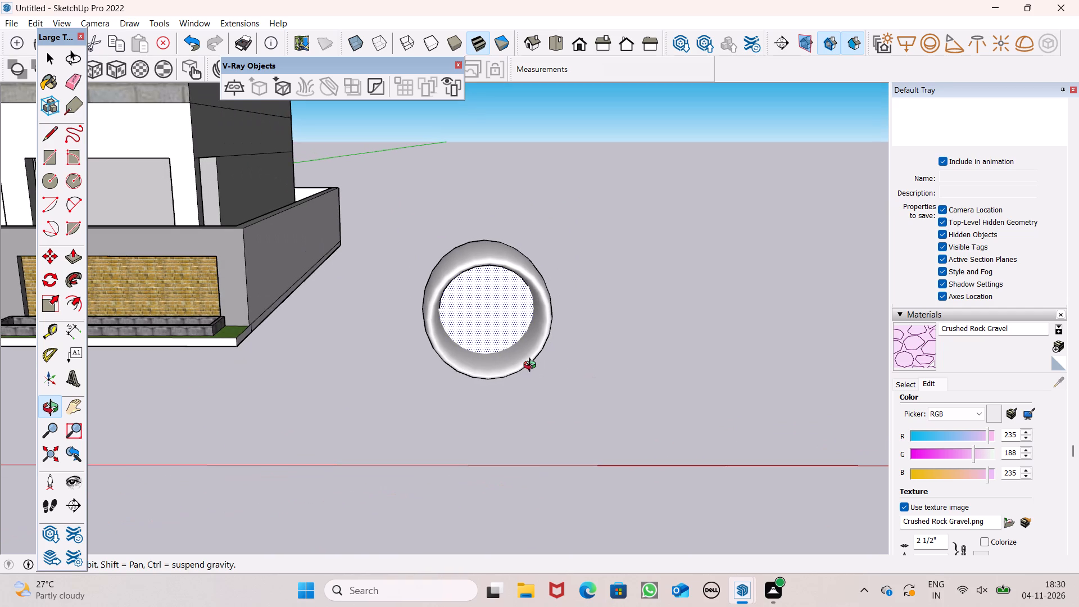
pyautogui.moveTo(532, 366); pyautogui.dragTo(531, 361, button='middle')
pyautogui.scroll(-4, 591, 339)
pyautogui.press('space')
pyautogui.scroll(8, 531, 343)
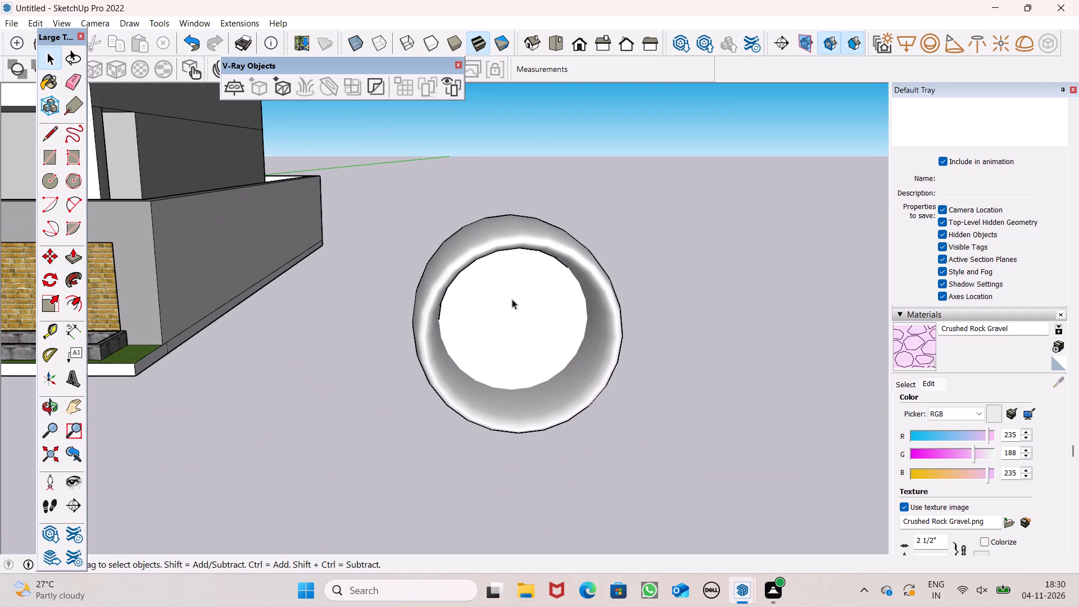
pyautogui.moveTo(569, 366); pyautogui.dragTo(511, 153, button='middle')
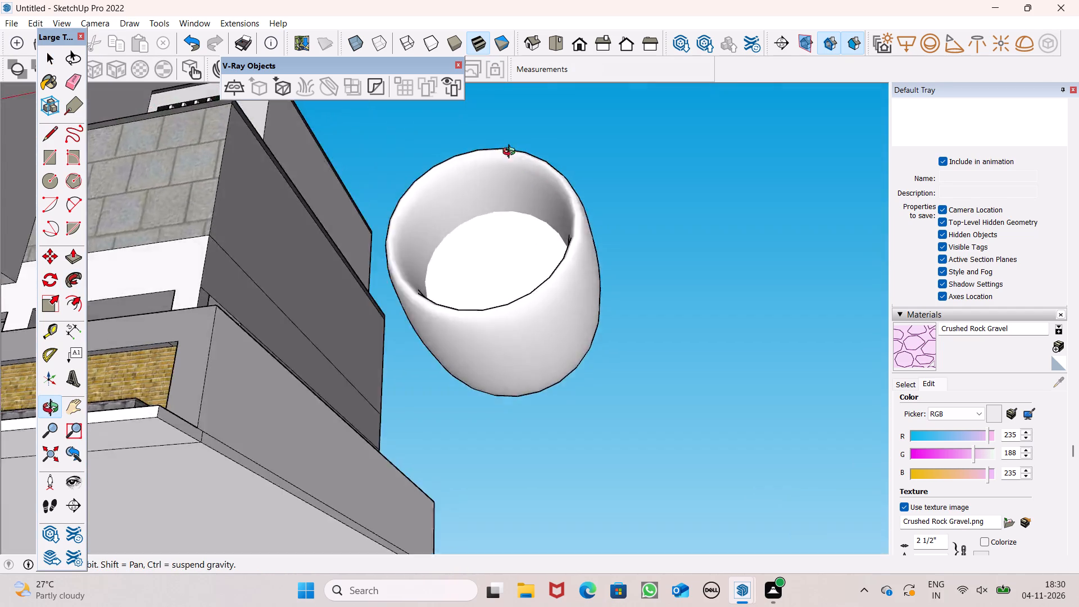
pyautogui.moveTo(511, 153); pyautogui.dragTo(533, 250, button='middle')
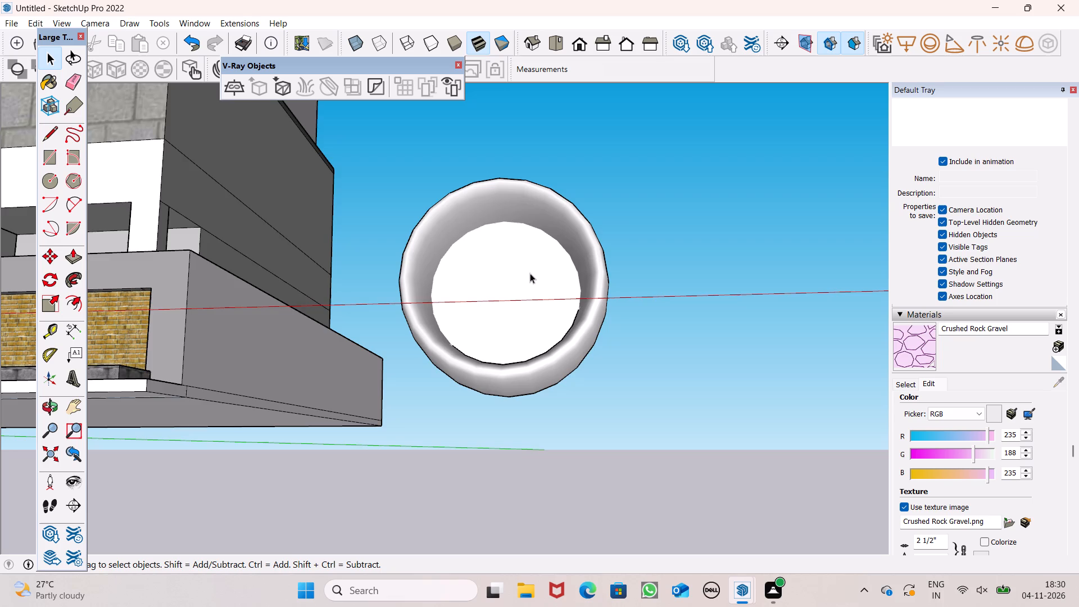
pyautogui.scroll(-4, 520, 308)
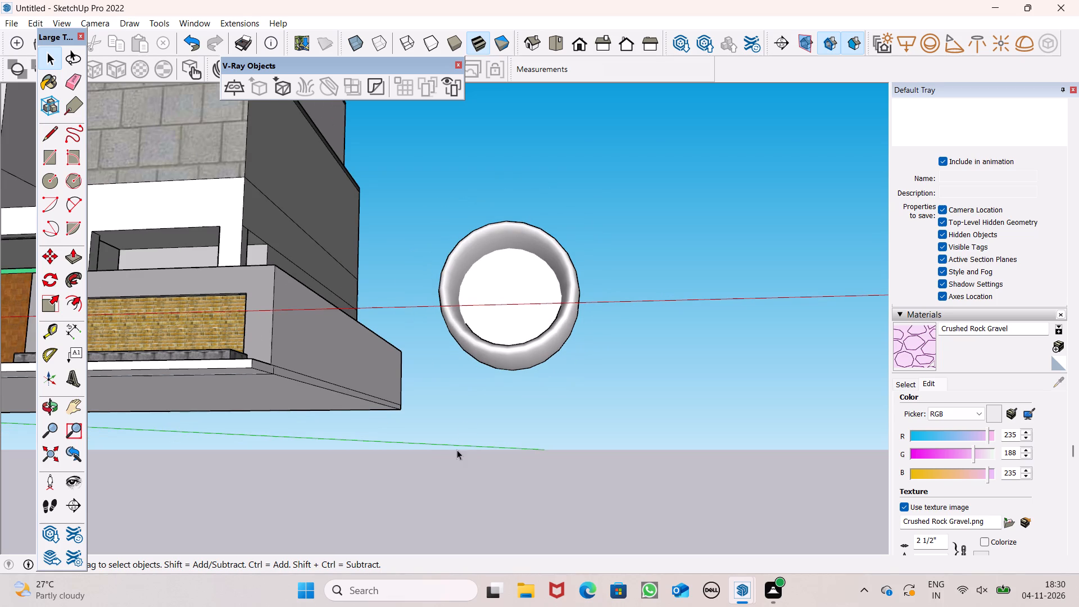
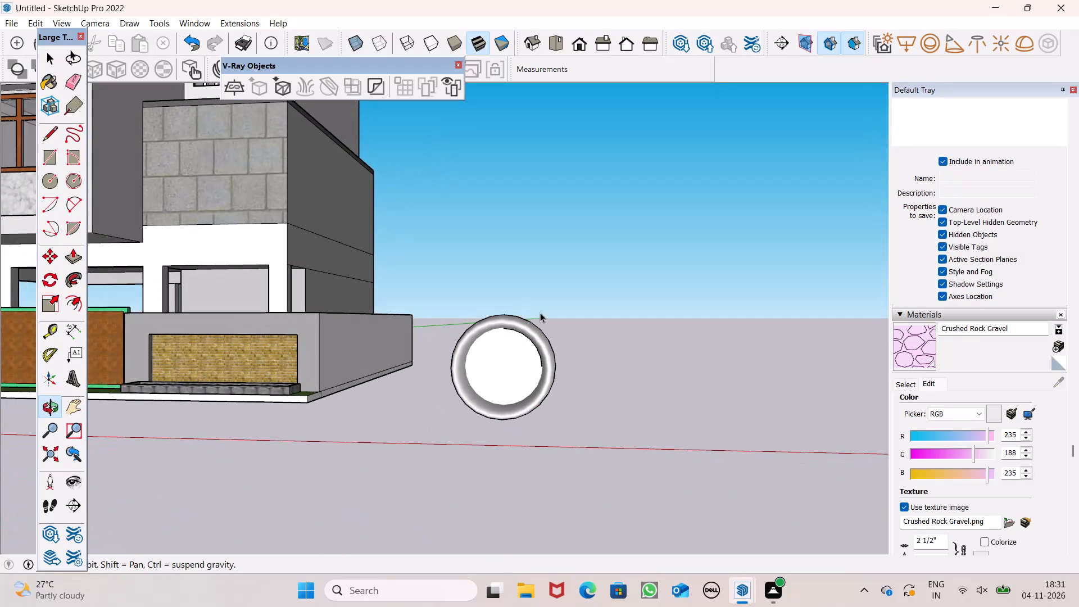
# Examine the swept ring's opening, inner face and outer surface from the front and above, beside the boundary wall.
pyautogui.scroll(-2, 540, 312)
pyautogui.scroll(8, 556, 373)
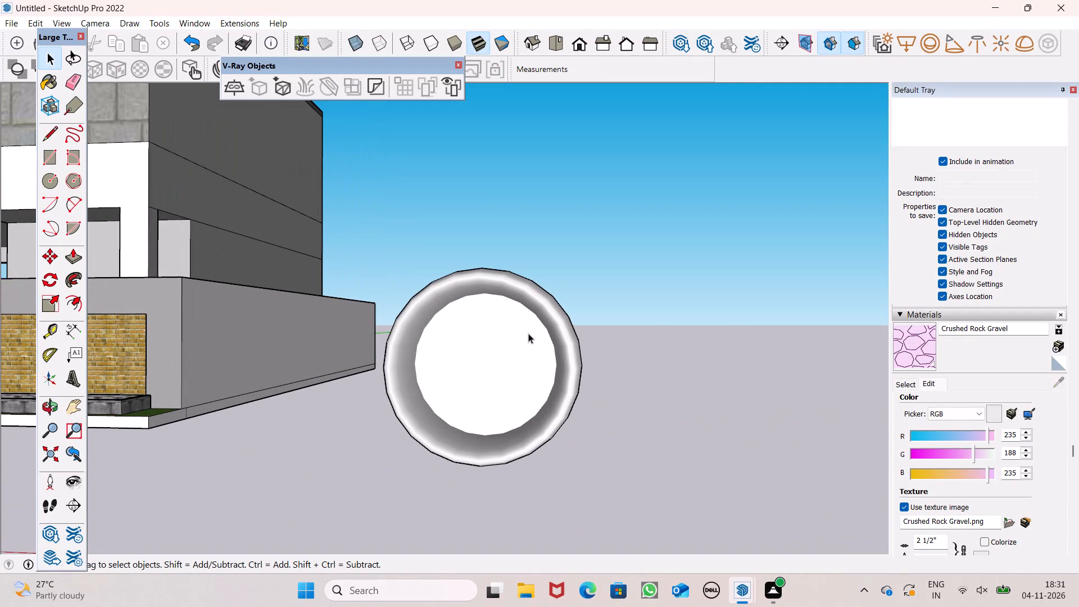
pyautogui.scroll(-3, 510, 333)
pyautogui.moveTo(501, 410); pyautogui.dragTo(516, 434, button='middle')
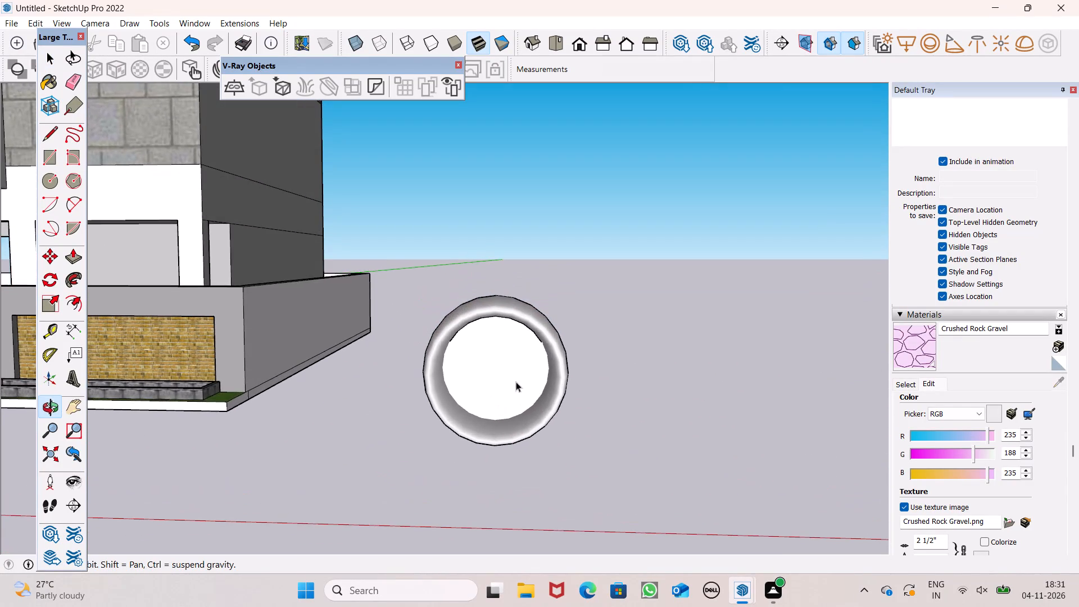
pyautogui.scroll(-3, 513, 359)
pyautogui.moveTo(517, 388); pyautogui.dragTo(523, 414, button='middle')
pyautogui.scroll(1, 523, 414)
pyautogui.scroll(1, 554, 340)
pyautogui.scroll(-5, 555, 340)
pyautogui.moveTo(555, 369); pyautogui.dragTo(536, 415, button='middle')
pyautogui.scroll(1, 537, 417)
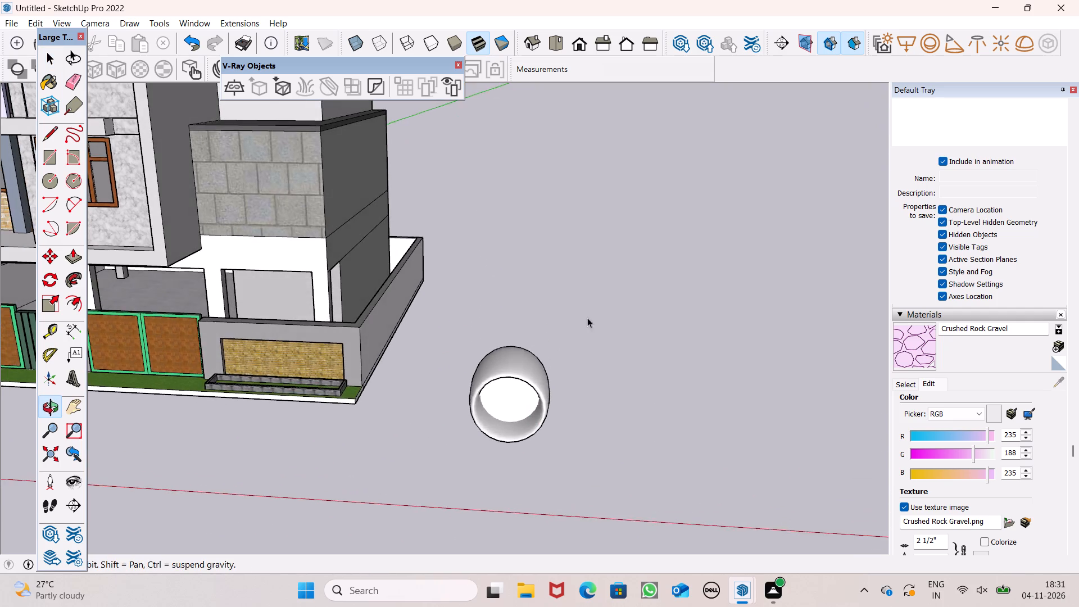
pyautogui.scroll(-6, 587, 318)
pyautogui.moveTo(577, 374); pyautogui.dragTo(573, 401, button='middle')
pyautogui.scroll(9, 555, 361)
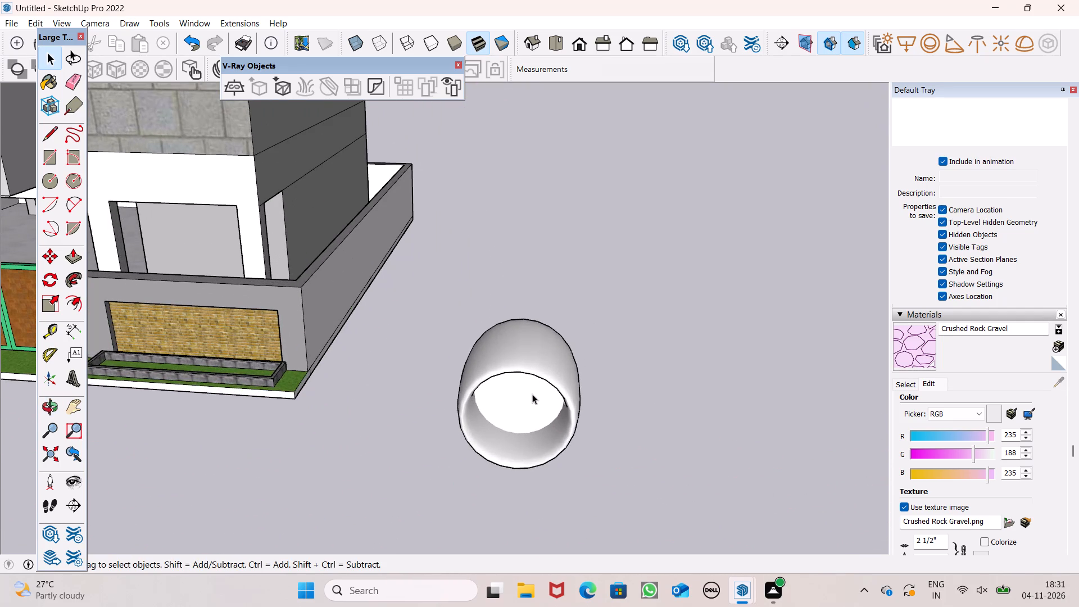
pyautogui.moveTo(534, 395); pyautogui.dragTo(588, 355, button='middle')
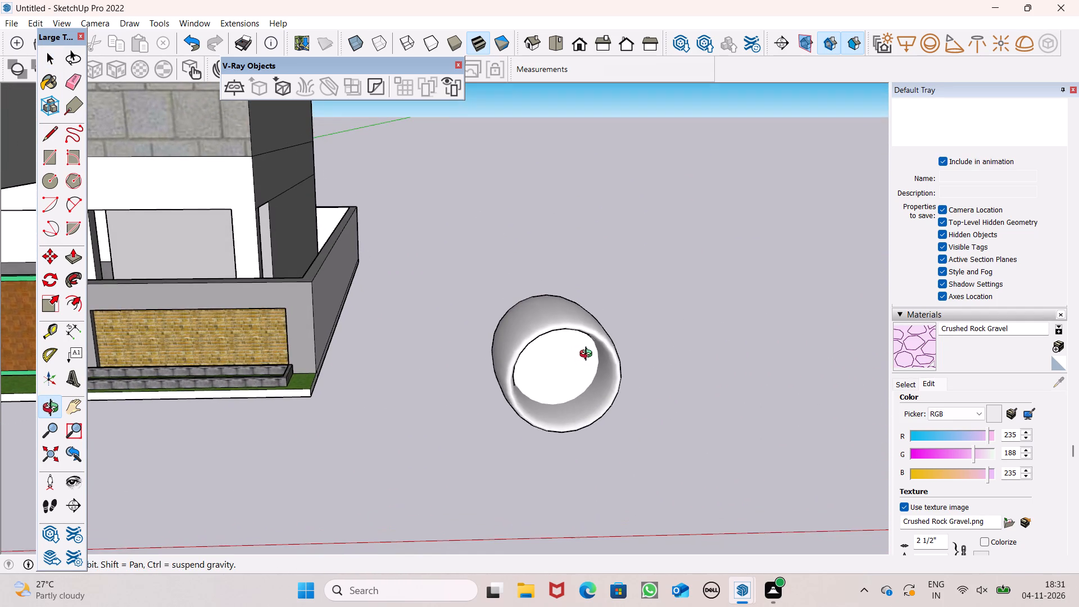
pyautogui.moveTo(588, 355); pyautogui.dragTo(598, 360, button='middle')
pyautogui.scroll(-3, 597, 342)
pyautogui.moveTo(570, 369); pyautogui.dragTo(539, 346, button='middle')
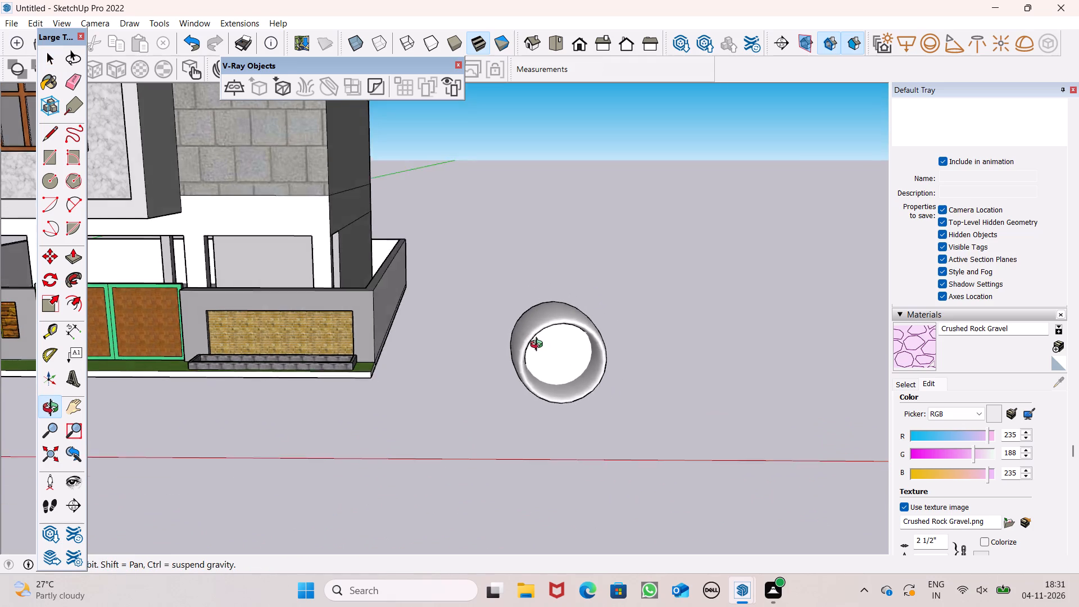
pyautogui.moveTo(539, 346); pyautogui.dragTo(533, 378, button='middle')
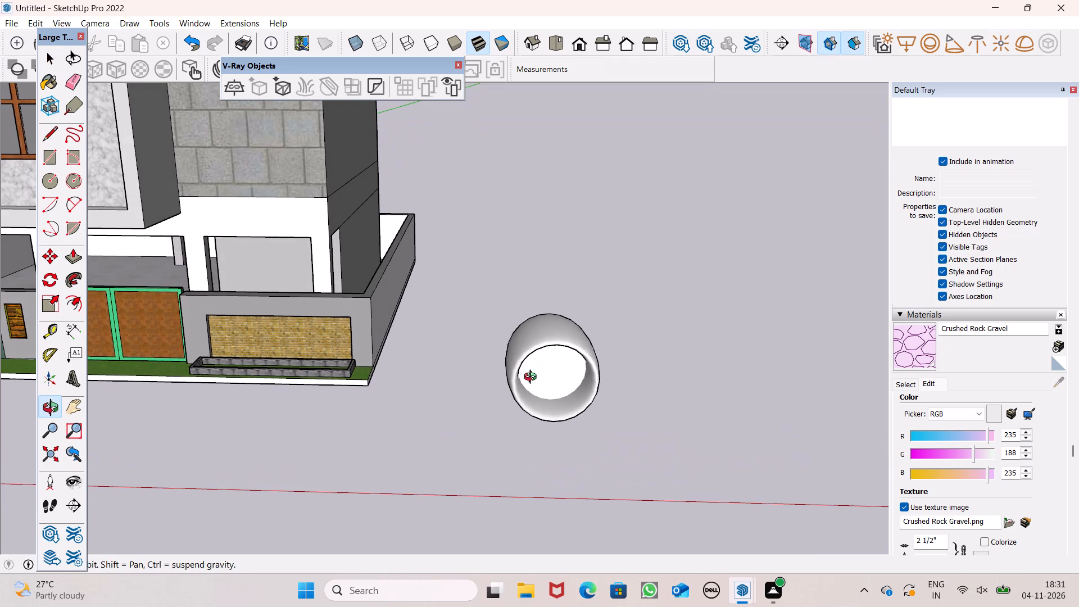
pyautogui.moveTo(533, 378); pyautogui.dragTo(541, 373, button='middle')
pyautogui.scroll(6, 541, 373)
pyautogui.scroll(-2, 590, 336)
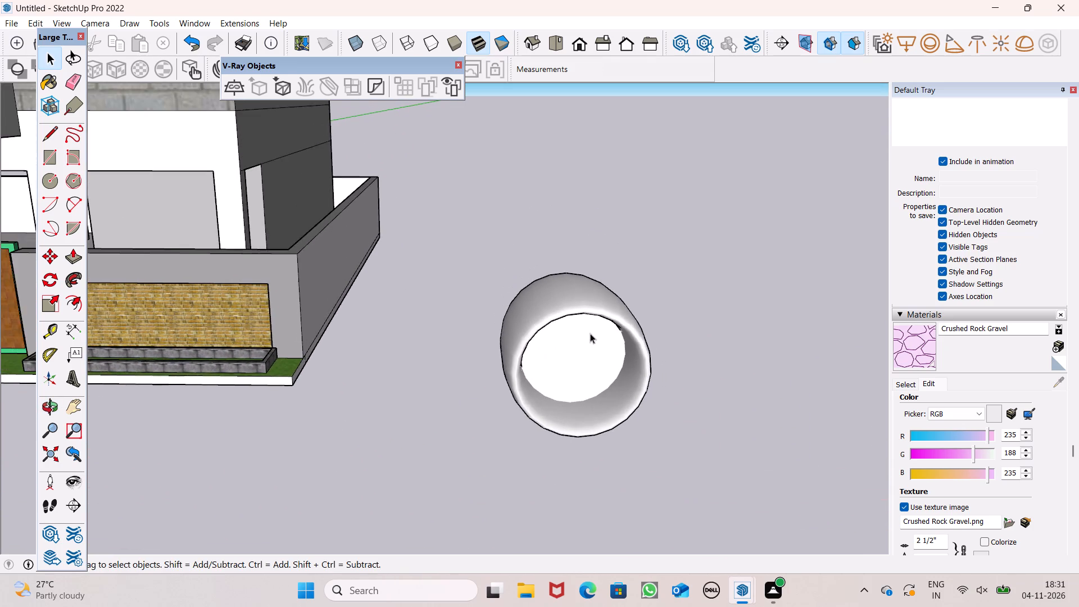
pyautogui.moveTo(569, 369); pyautogui.dragTo(520, 387, button='middle')
pyautogui.scroll(-5, 505, 357)
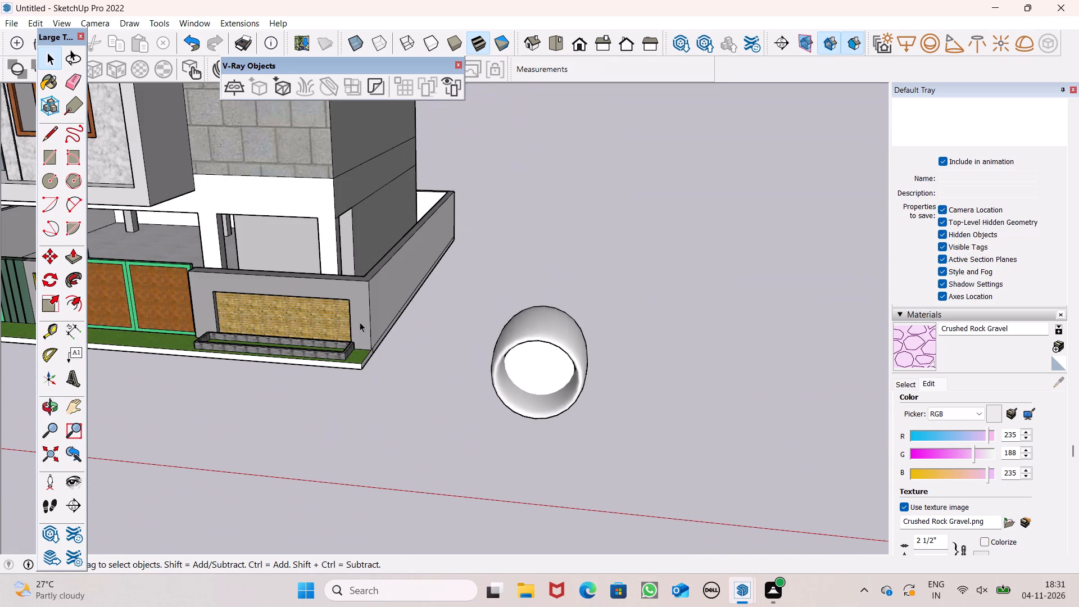
pyautogui.scroll(-4, 360, 322)
pyautogui.scroll(5, 523, 359)
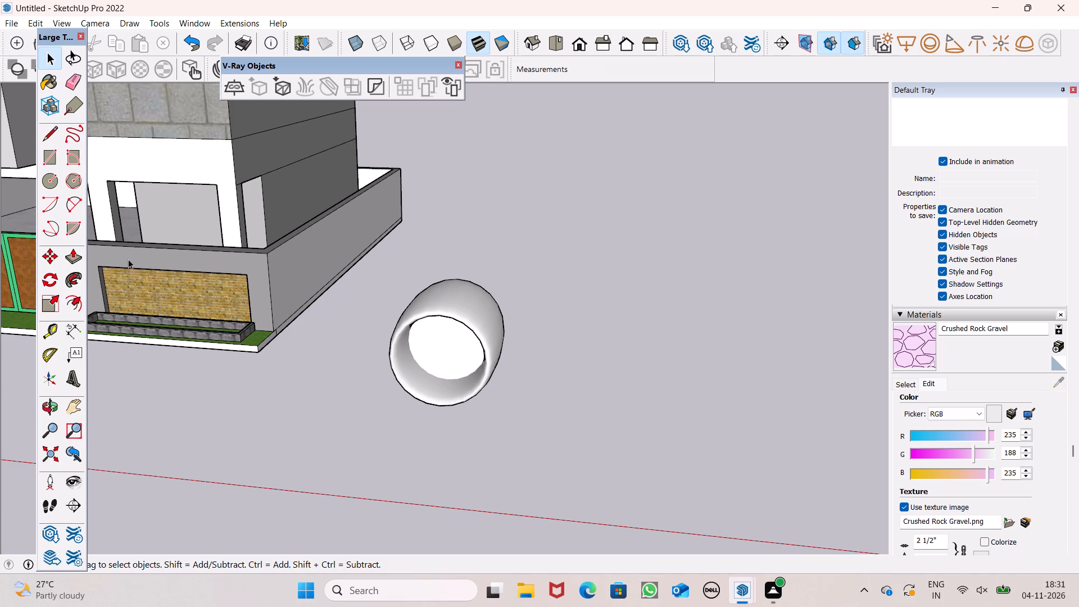
pyautogui.scroll(-2, 285, 323)
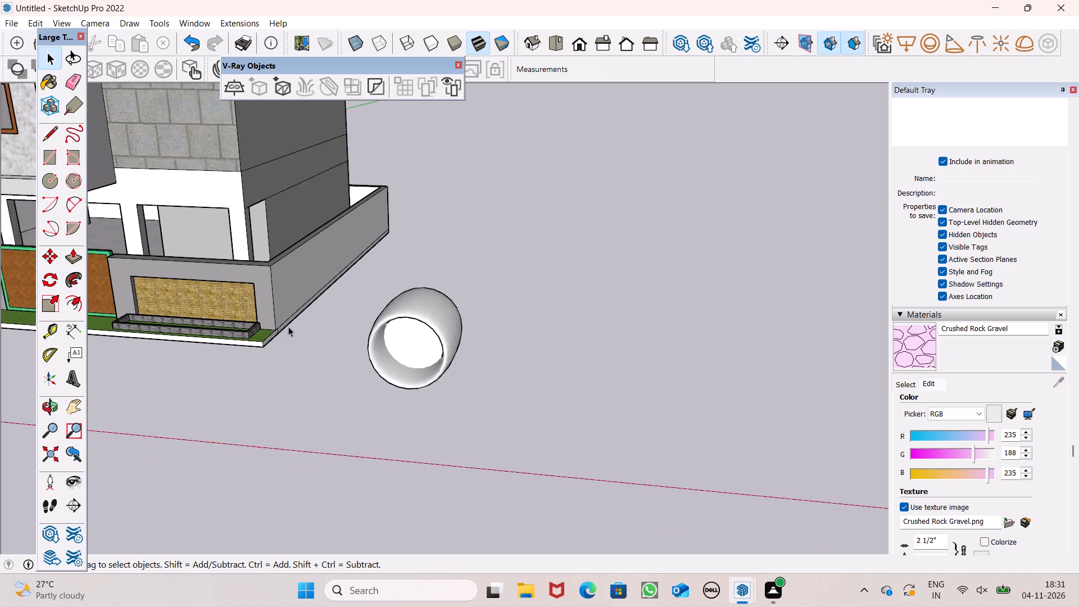
pyautogui.scroll(-1, 288, 327)
# Examine the swept ring from behind, from the side and from the front, comparing its size with the house.
pyautogui.moveTo(324, 344); pyautogui.dragTo(35, 356, button='middle')
pyautogui.moveTo(385, 376); pyautogui.dragTo(44, 365, button='middle')
pyautogui.moveTo(327, 302); pyautogui.dragTo(87, 227, button='middle')
pyautogui.scroll(1, 83, 220)
pyautogui.scroll(7, 205, 221)
pyautogui.scroll(7, 309, 221)
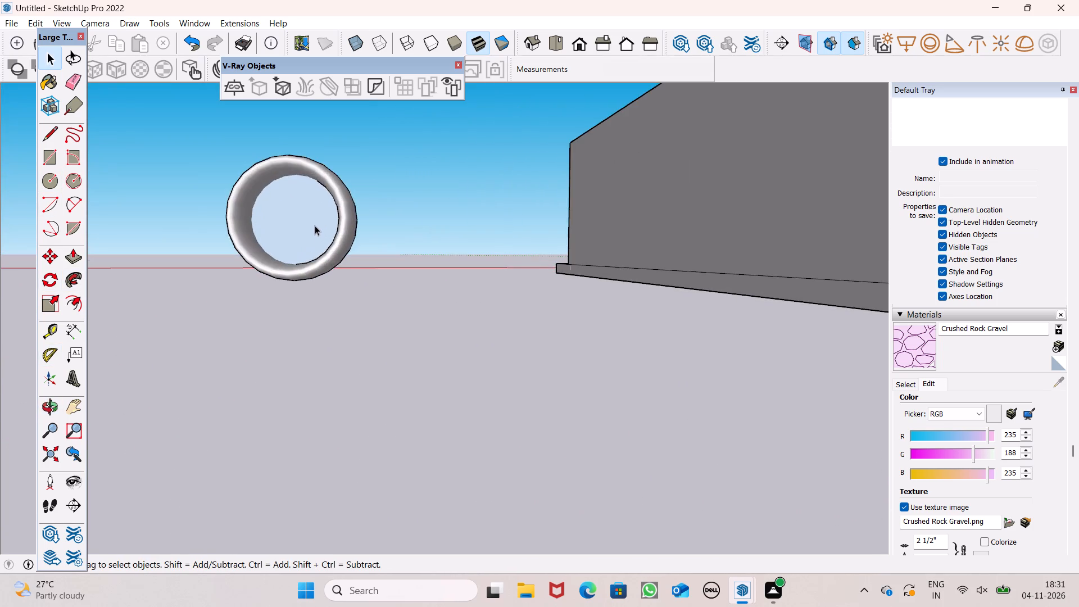
pyautogui.moveTo(323, 239); pyautogui.dragTo(649, 254, button='middle')
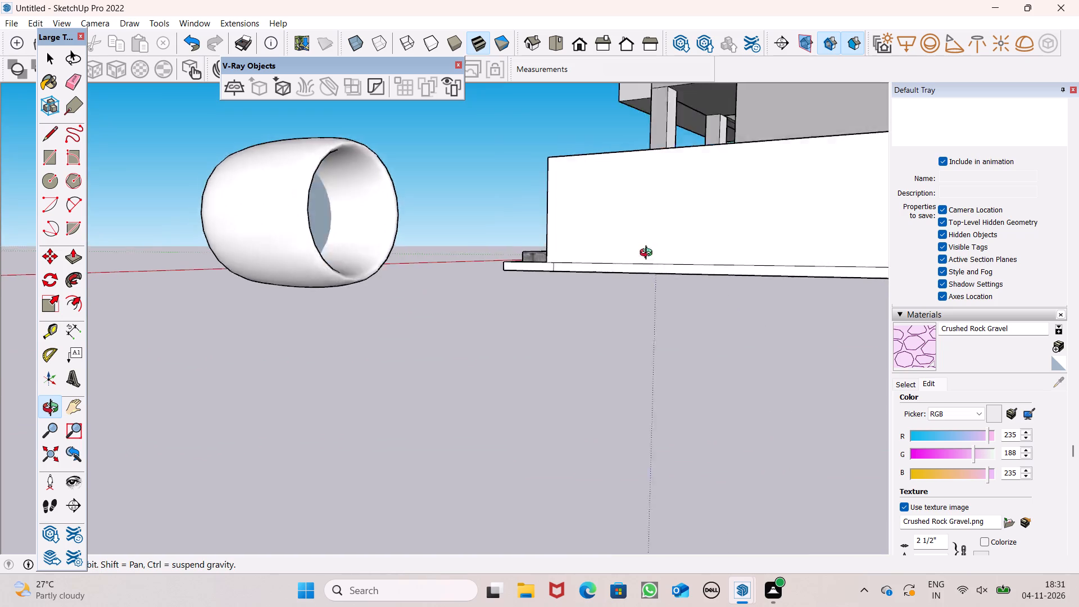
pyautogui.moveTo(649, 254); pyautogui.dragTo(1078, 254, button='middle')
pyautogui.scroll(-3, 456, 343)
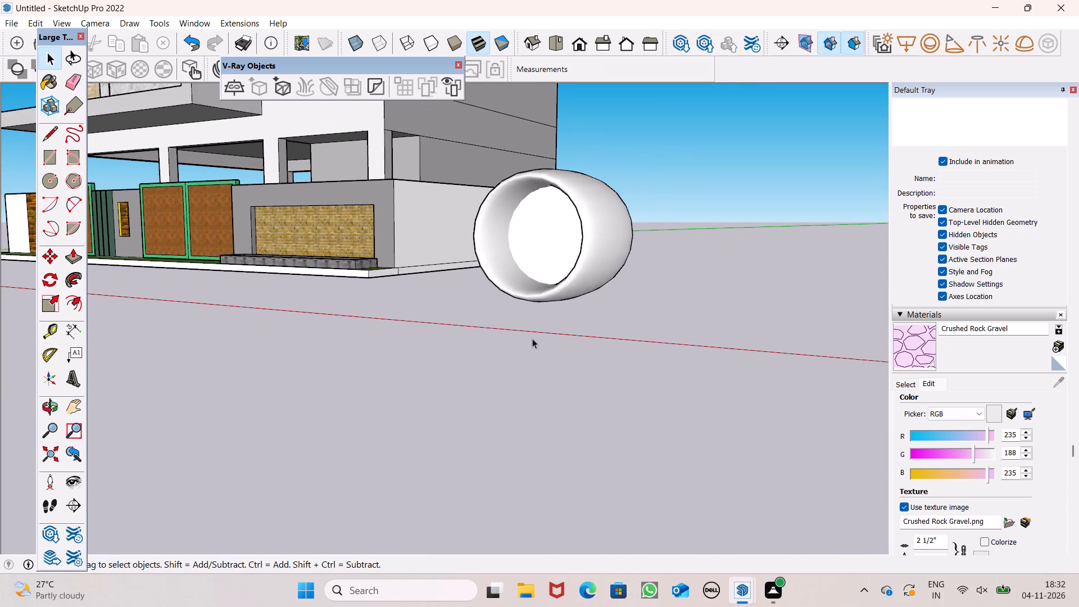
pyautogui.moveTo(524, 345); pyautogui.dragTo(710, 345, button='middle')
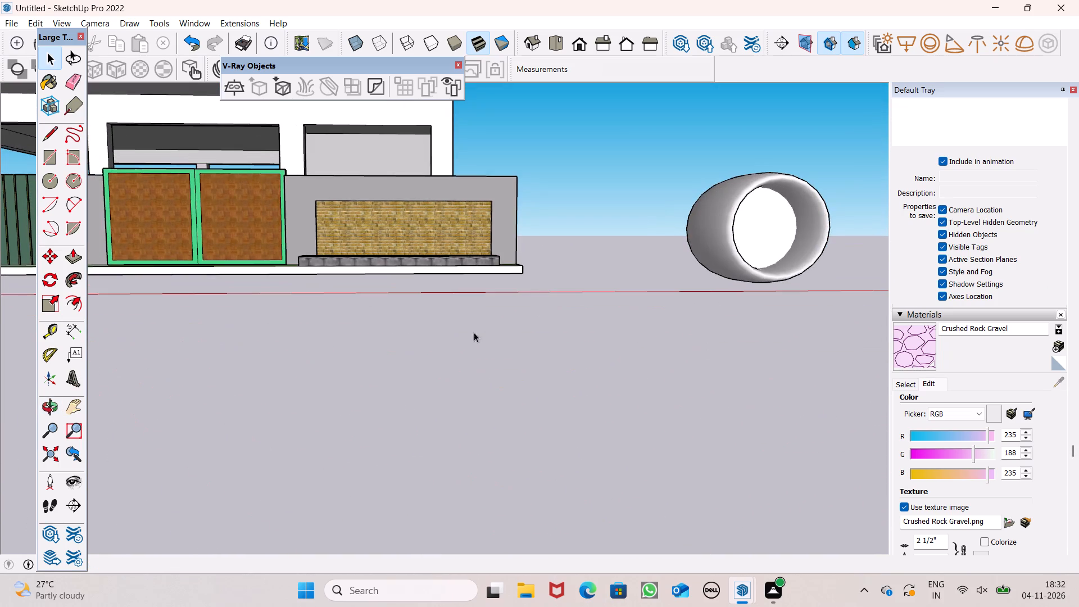
pyautogui.scroll(-5, 457, 343)
pyautogui.scroll(-12, 224, 338)
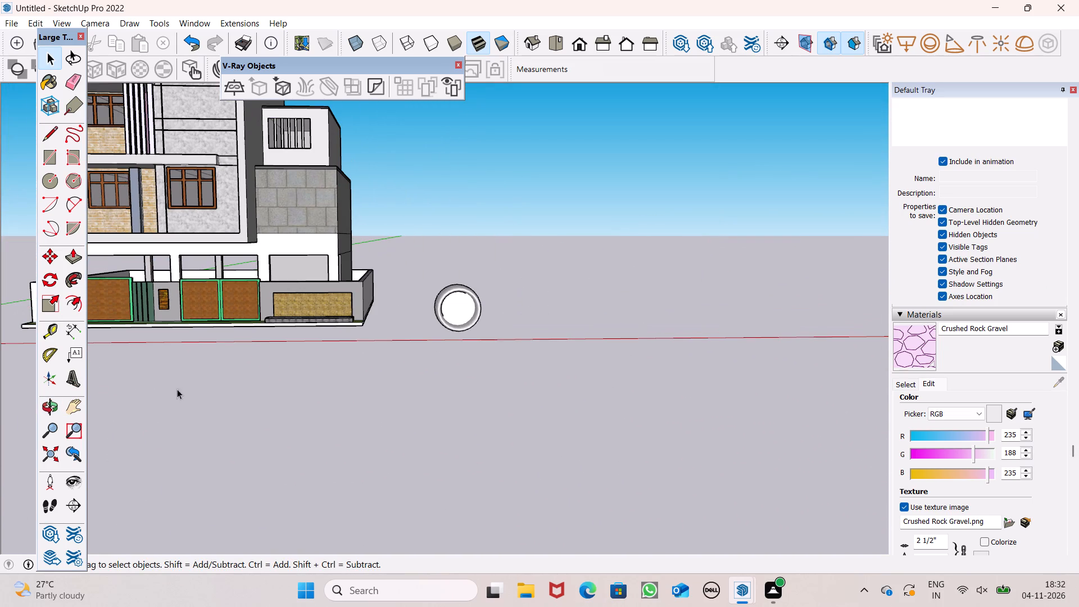
pyautogui.press('space')
pyautogui.scroll(-3, 208, 359)
pyautogui.scroll(7, 435, 298)
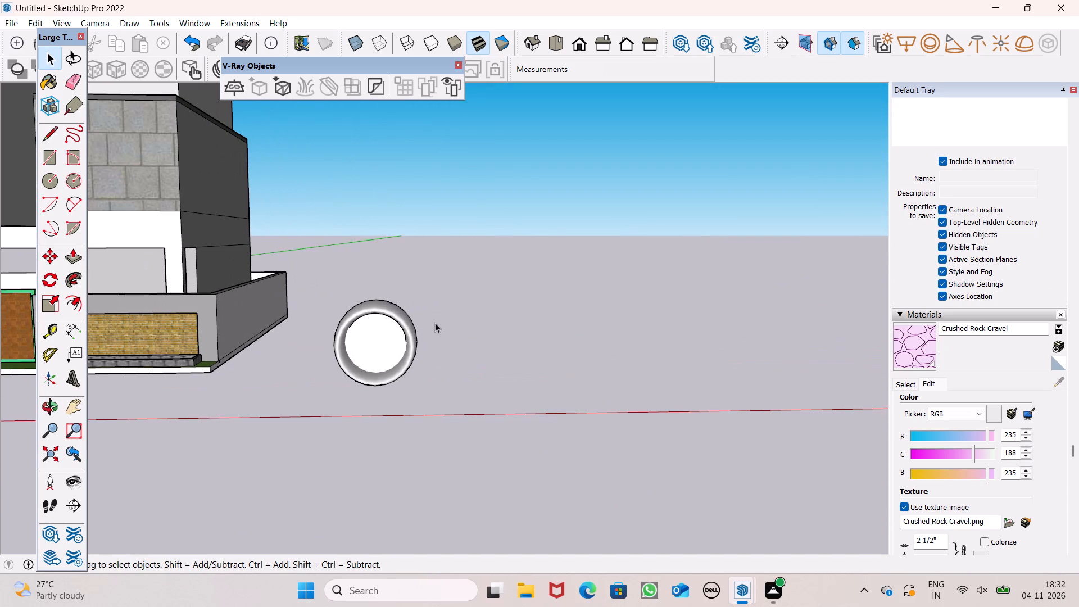
# Switch the material library from Patterns to the Colors collection and browse to the green swatches.
pyautogui.click(908, 388)
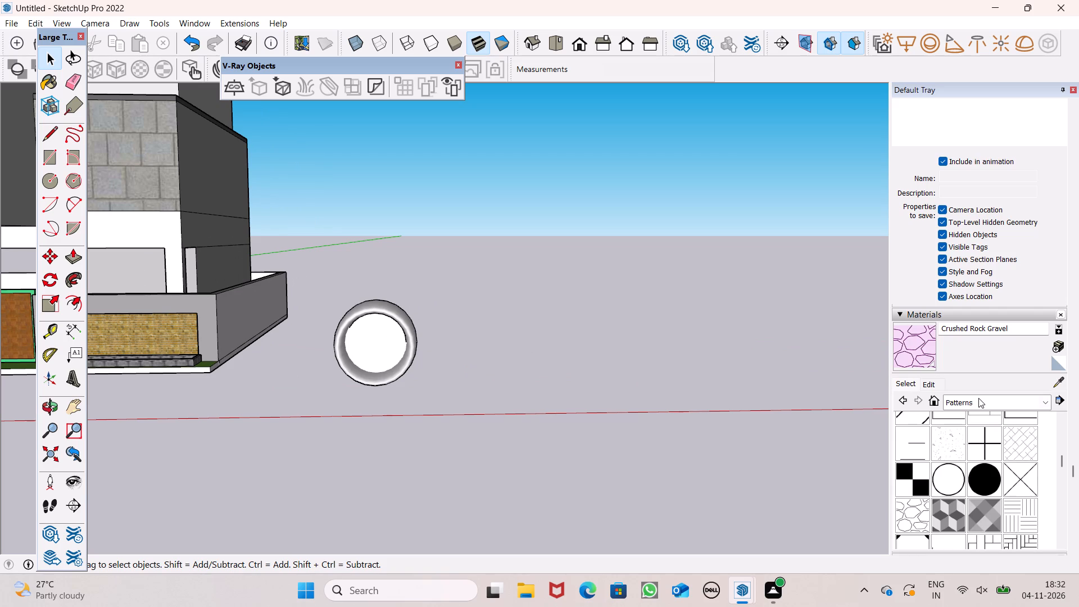
pyautogui.click(978, 398)
pyautogui.click(974, 454)
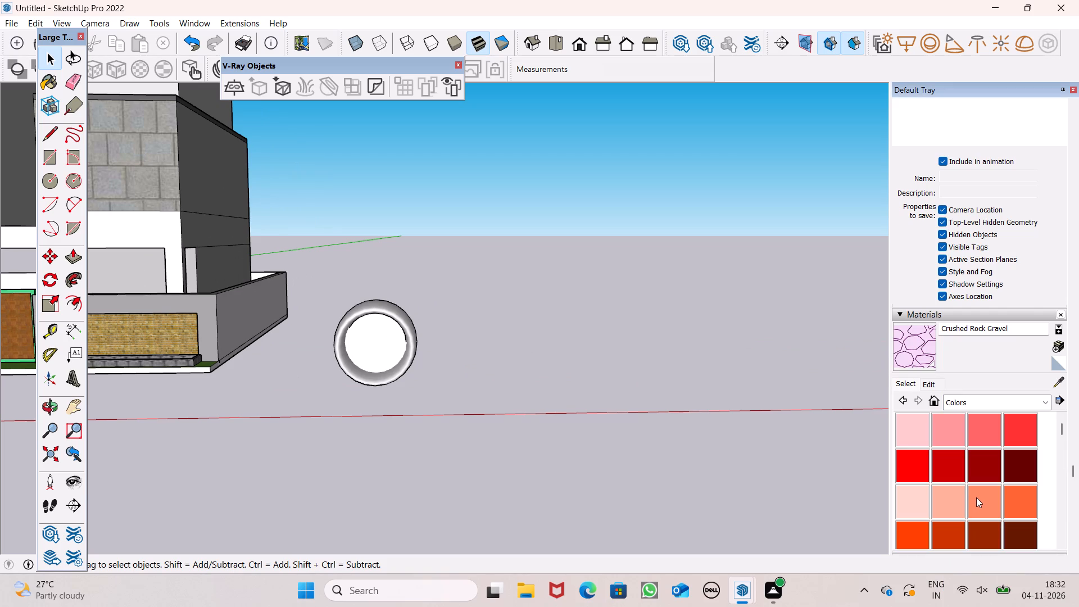
pyautogui.scroll(-4, 977, 491)
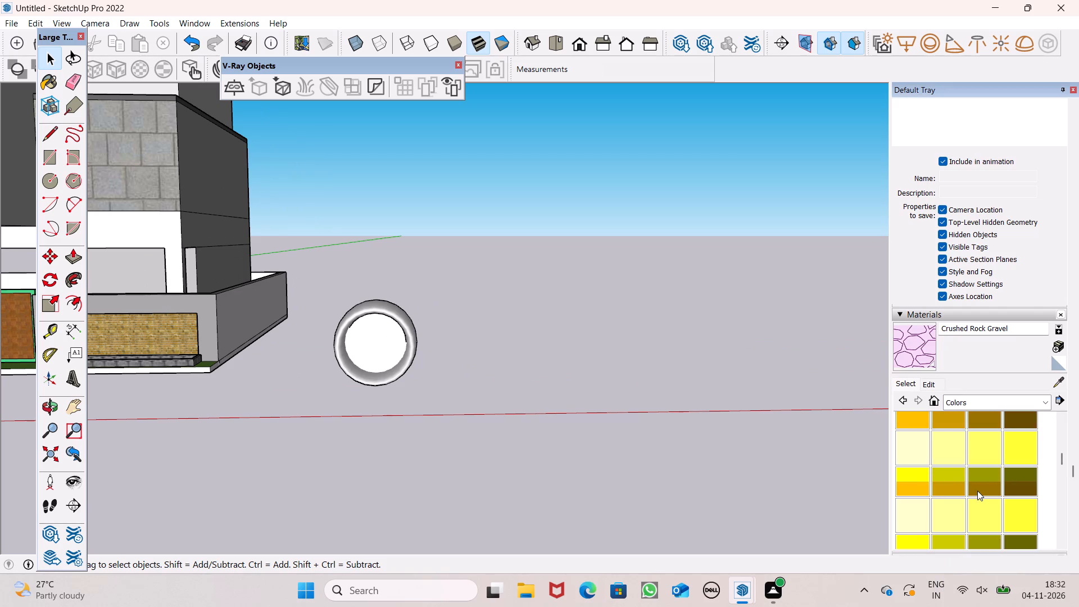
pyautogui.scroll(-2, 977, 491)
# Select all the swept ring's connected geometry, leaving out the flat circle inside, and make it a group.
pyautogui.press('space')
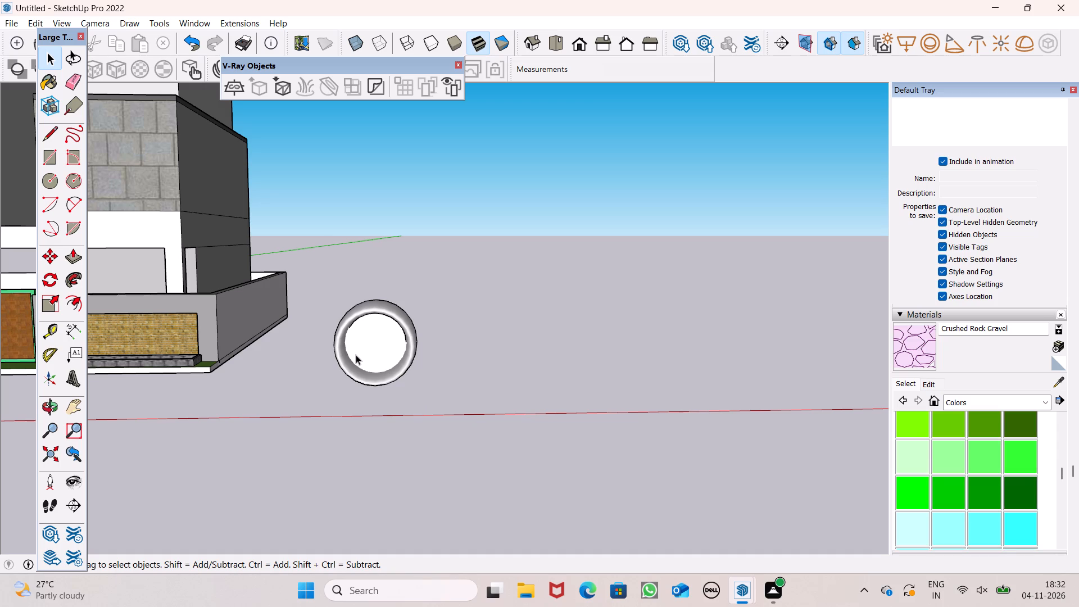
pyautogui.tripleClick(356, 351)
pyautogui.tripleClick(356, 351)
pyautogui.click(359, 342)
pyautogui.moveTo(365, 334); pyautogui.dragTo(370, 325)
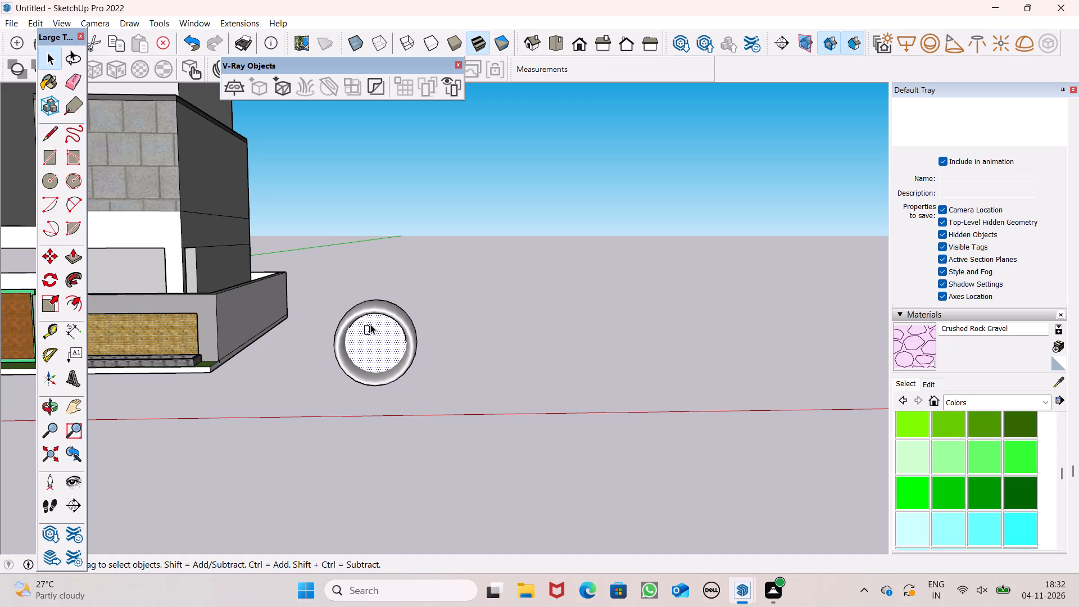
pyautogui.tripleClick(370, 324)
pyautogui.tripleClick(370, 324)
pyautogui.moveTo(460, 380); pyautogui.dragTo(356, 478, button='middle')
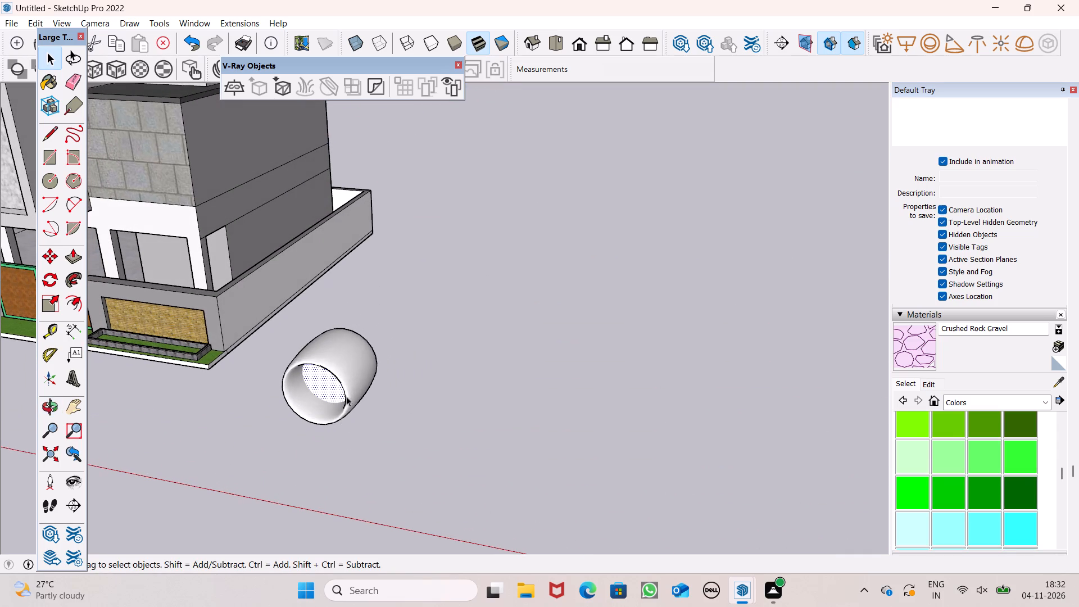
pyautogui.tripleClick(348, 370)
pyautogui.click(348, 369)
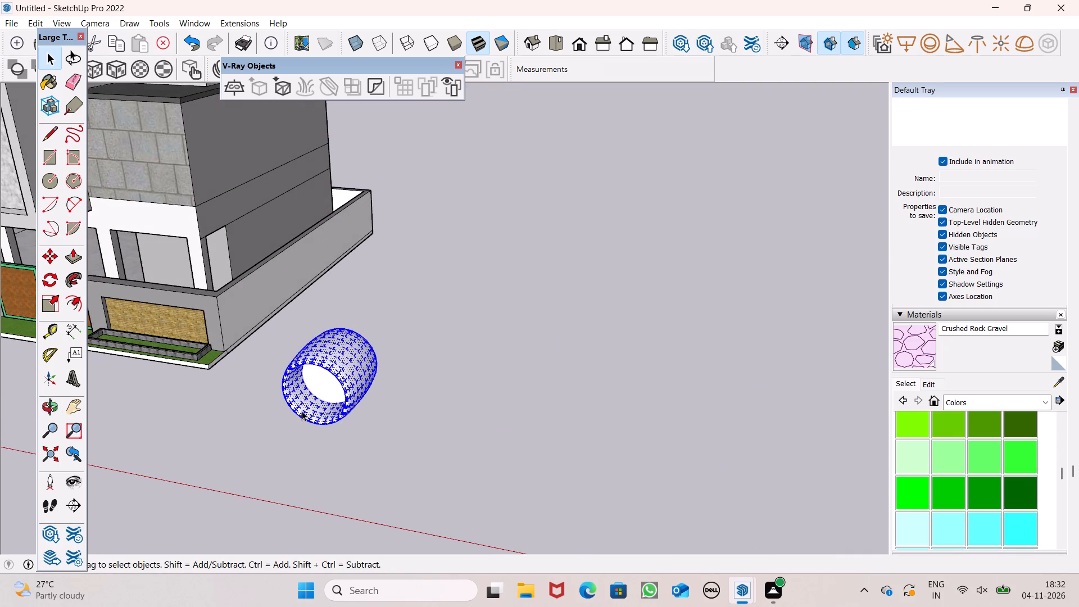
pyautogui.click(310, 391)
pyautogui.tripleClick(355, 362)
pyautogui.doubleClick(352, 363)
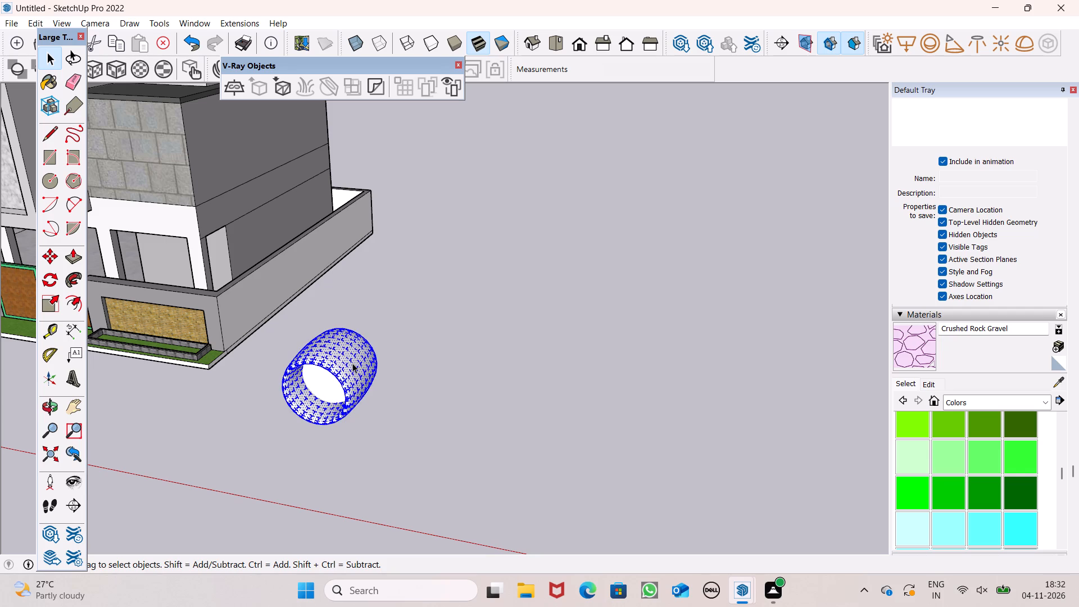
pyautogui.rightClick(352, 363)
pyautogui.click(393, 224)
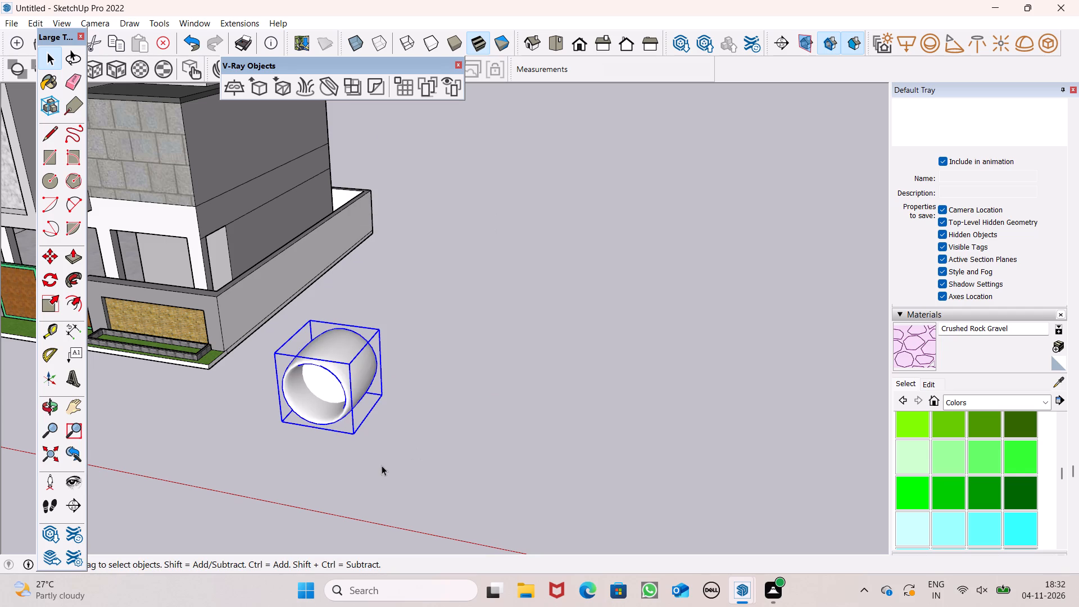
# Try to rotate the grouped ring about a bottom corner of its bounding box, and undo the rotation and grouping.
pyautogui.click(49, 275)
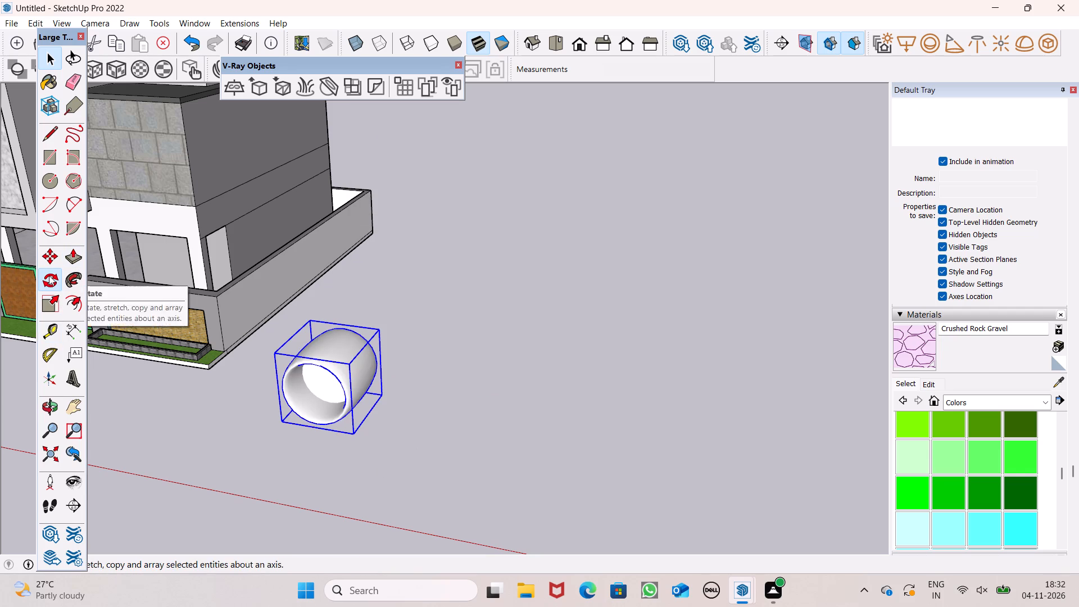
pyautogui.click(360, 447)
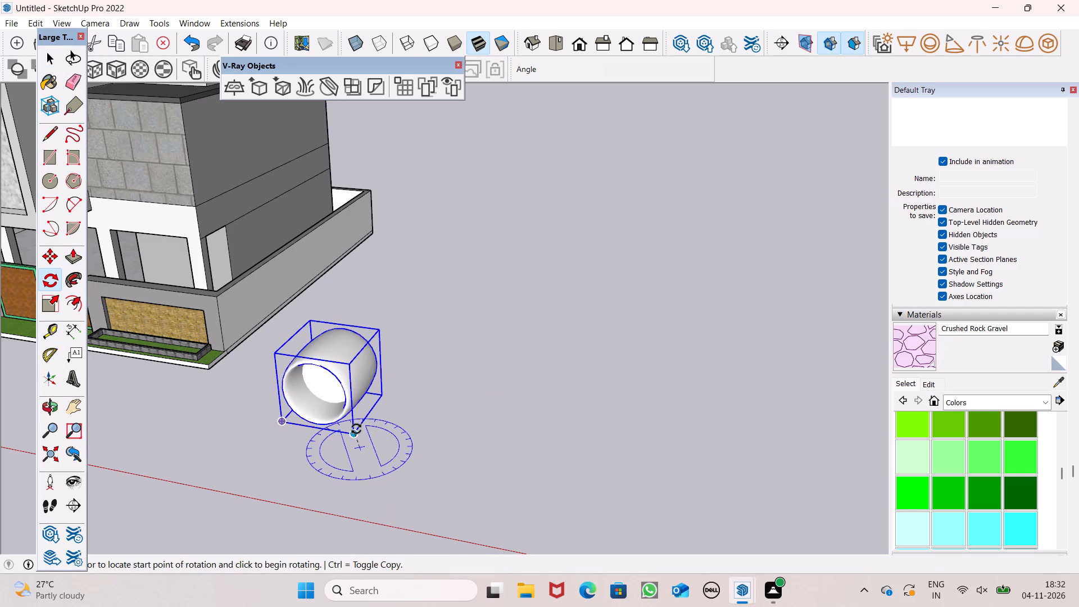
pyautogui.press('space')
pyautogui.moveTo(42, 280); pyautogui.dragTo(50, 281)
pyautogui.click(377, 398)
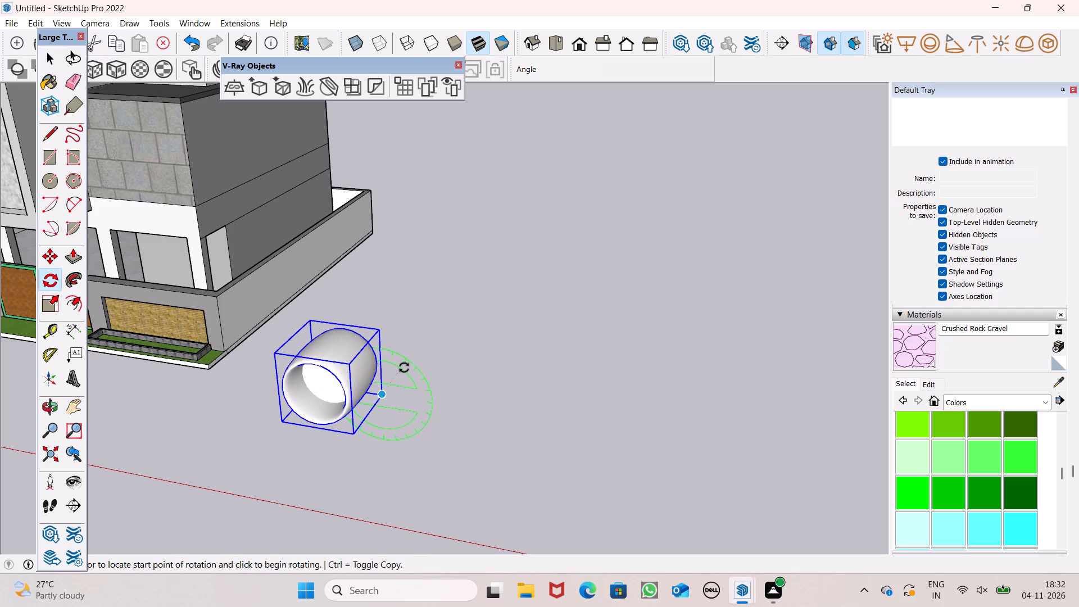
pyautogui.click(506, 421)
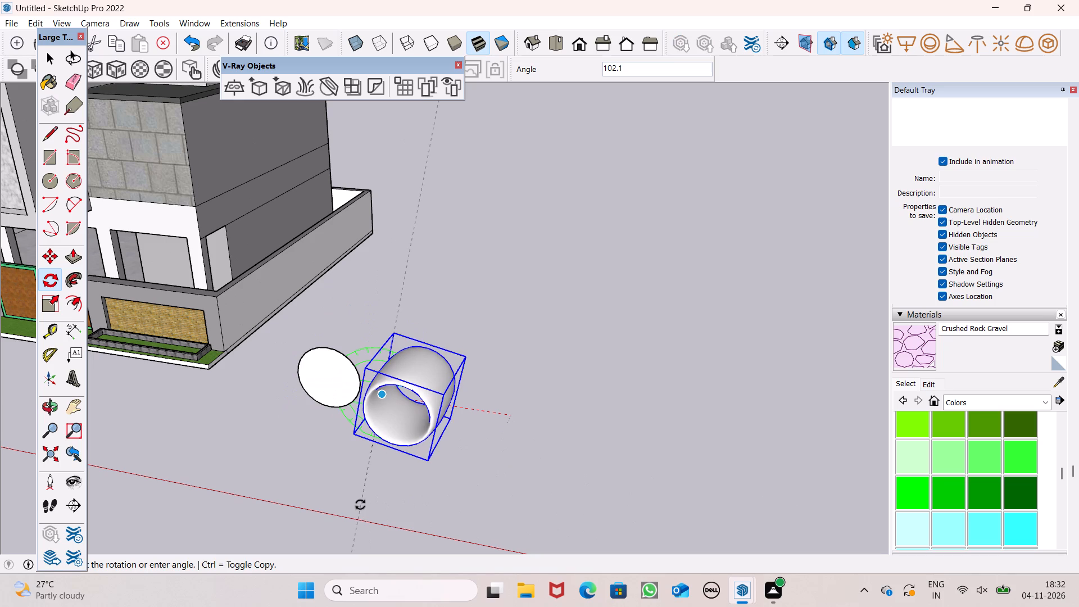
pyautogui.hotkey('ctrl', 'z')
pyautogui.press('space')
# Select all the swept ring's connected geometry again, without the flat circle inside, and make it a group.
pyautogui.tripleClick(352, 366)
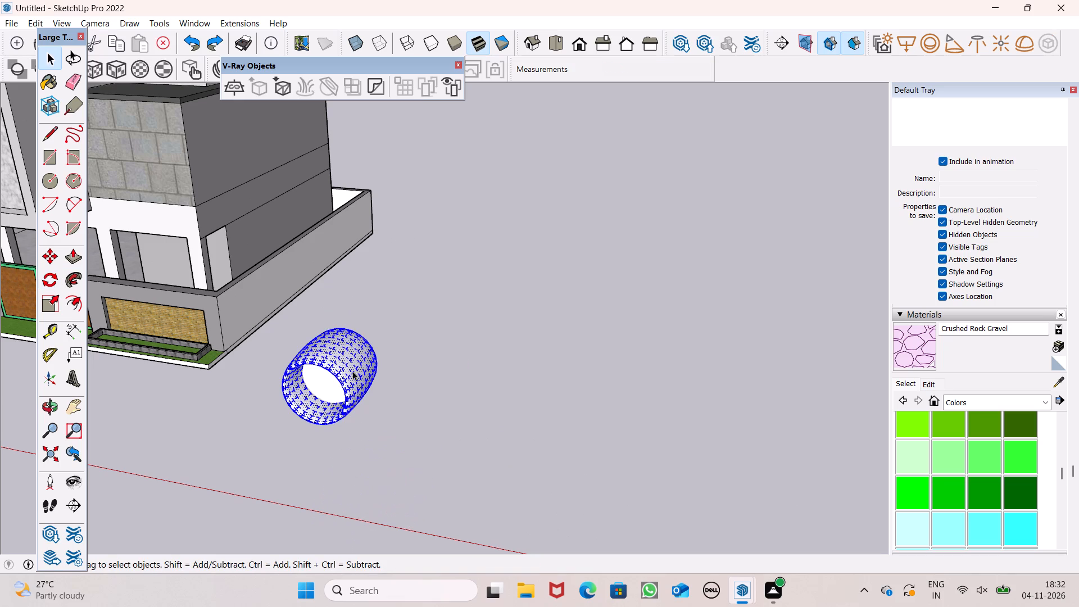
pyautogui.click(407, 405)
pyautogui.click(347, 380)
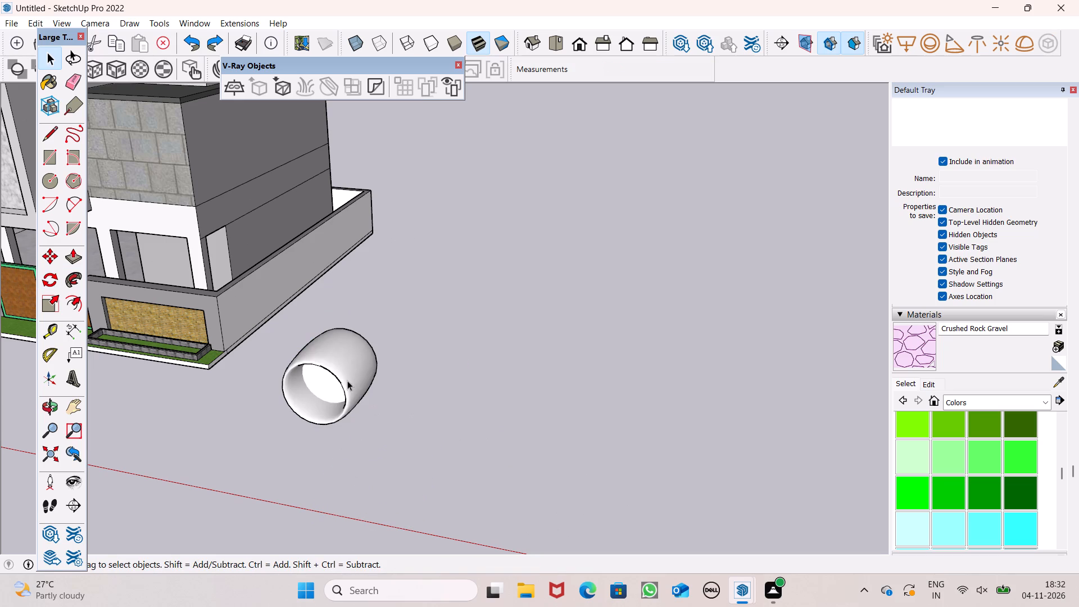
pyautogui.tripleClick(347, 371)
pyautogui.click(347, 371)
pyautogui.rightClick(347, 371)
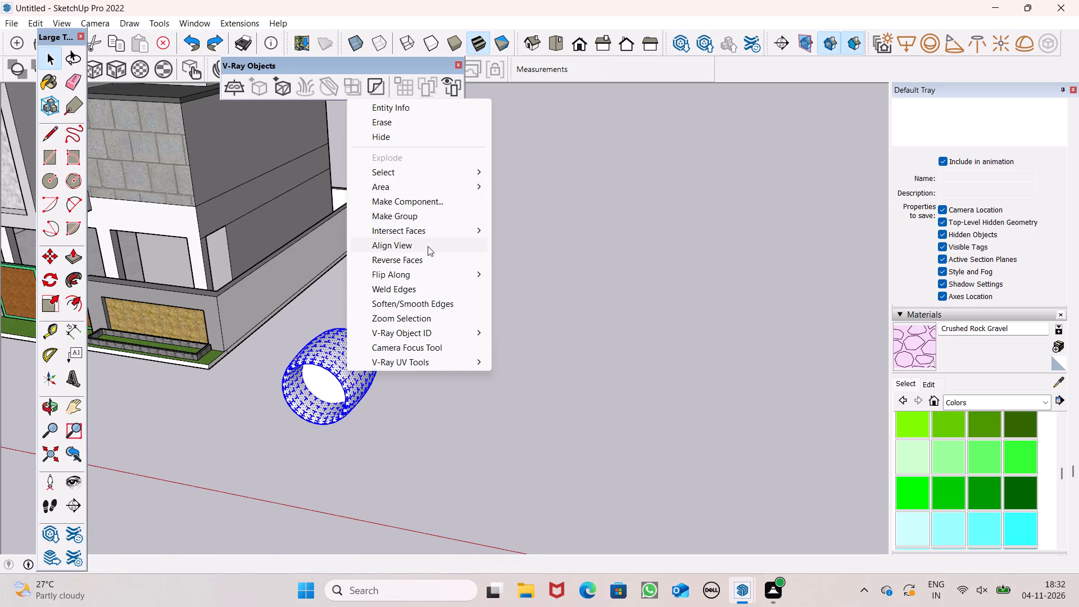
pyautogui.click(428, 220)
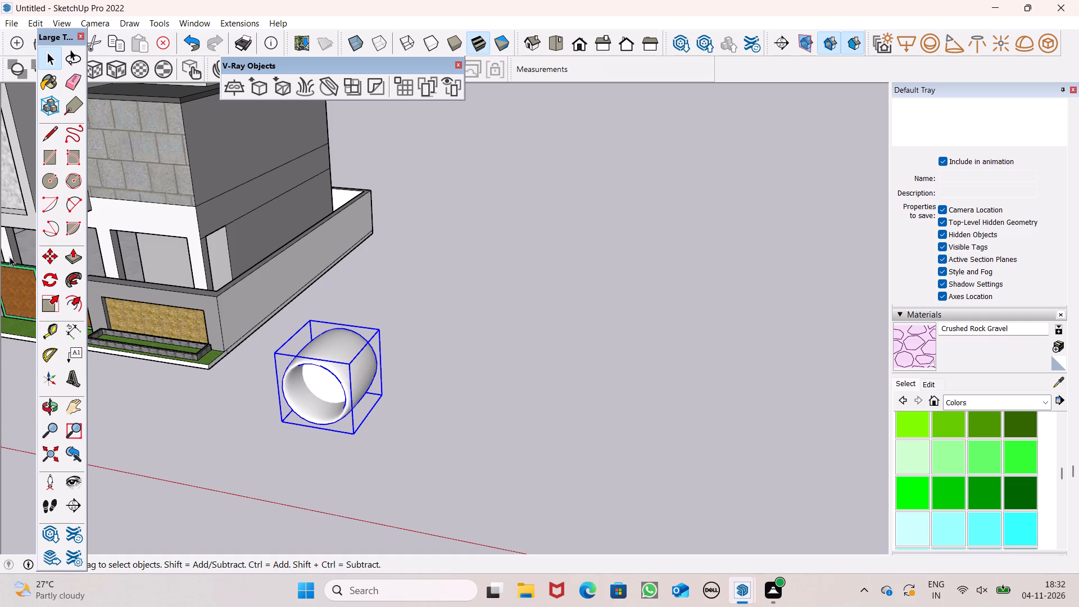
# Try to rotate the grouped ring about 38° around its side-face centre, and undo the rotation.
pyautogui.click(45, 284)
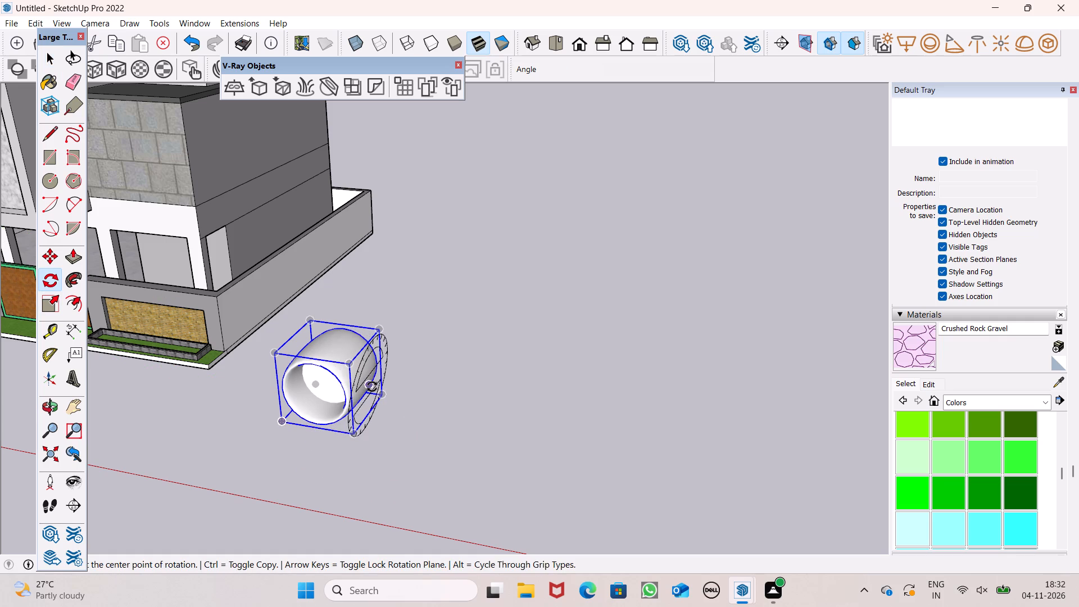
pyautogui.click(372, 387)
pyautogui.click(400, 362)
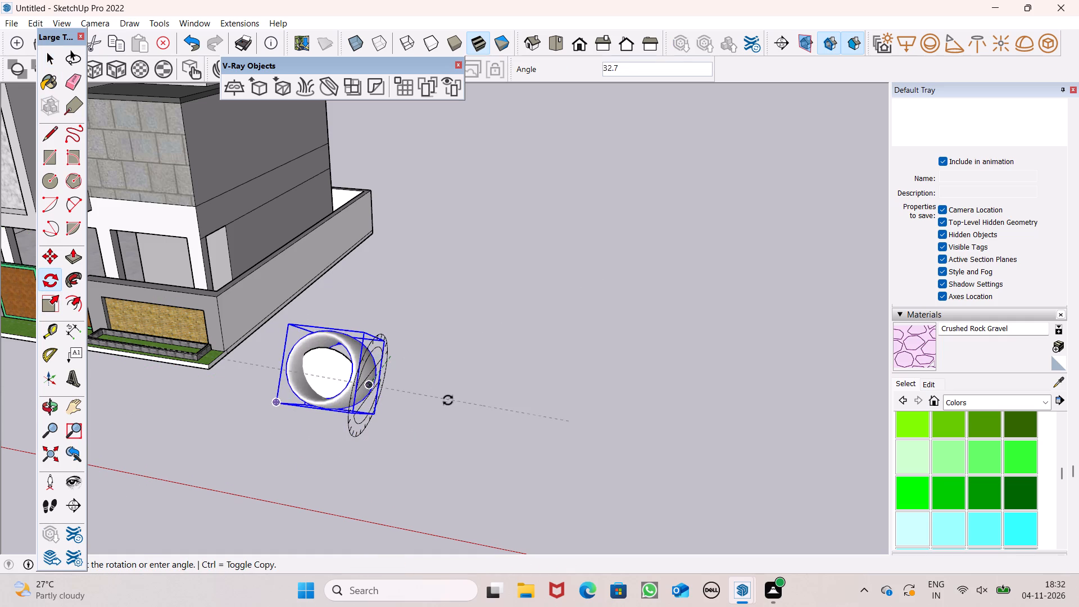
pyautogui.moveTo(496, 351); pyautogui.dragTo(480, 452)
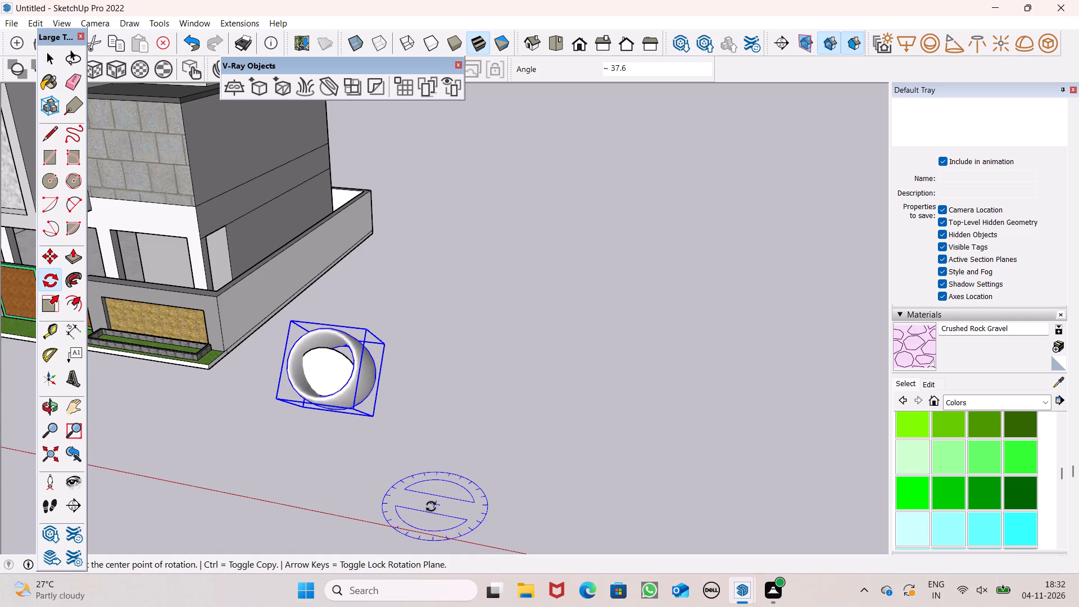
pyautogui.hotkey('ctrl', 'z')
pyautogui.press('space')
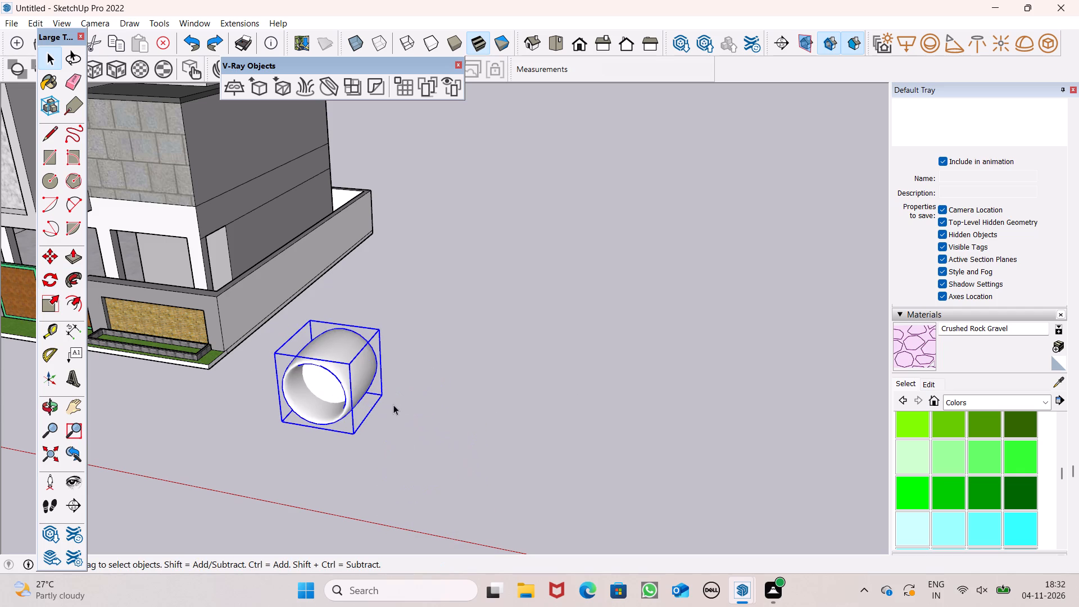
# Select the swept ring together with the flat circle inside it and make them one group.
pyautogui.scroll(5, 310, 393)
pyautogui.doubleClick(329, 379)
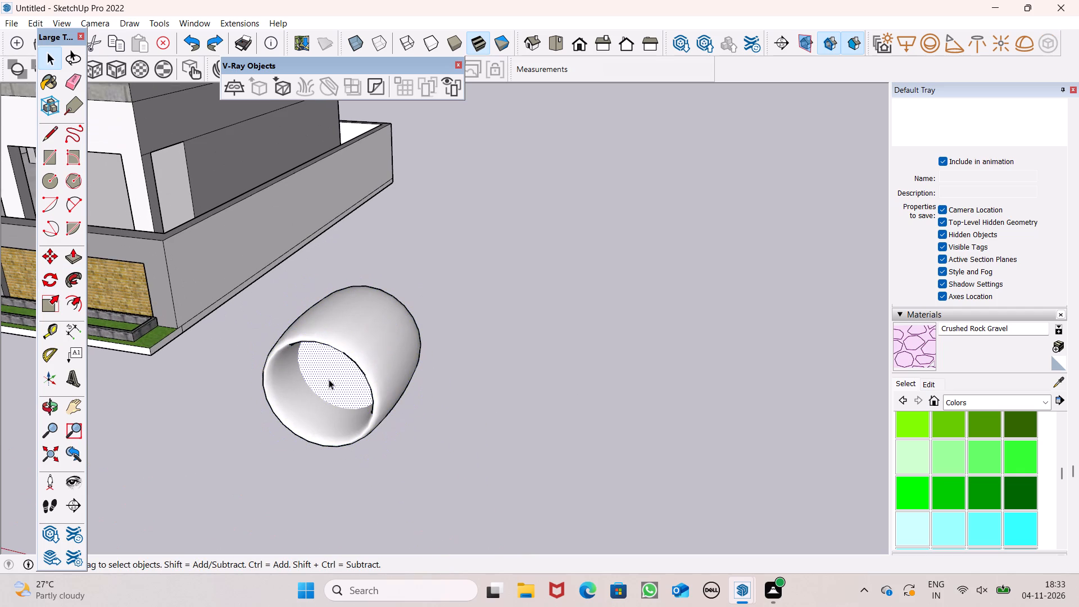
pyautogui.tripleClick(334, 378)
pyautogui.doubleClick(334, 378)
pyautogui.scroll(1, 362, 415)
pyautogui.moveTo(362, 415); pyautogui.dragTo(434, 431, button='middle')
pyautogui.keyDown('ctrl'); pyautogui.doubleClick(429, 352); pyautogui.keyUp('ctrl')
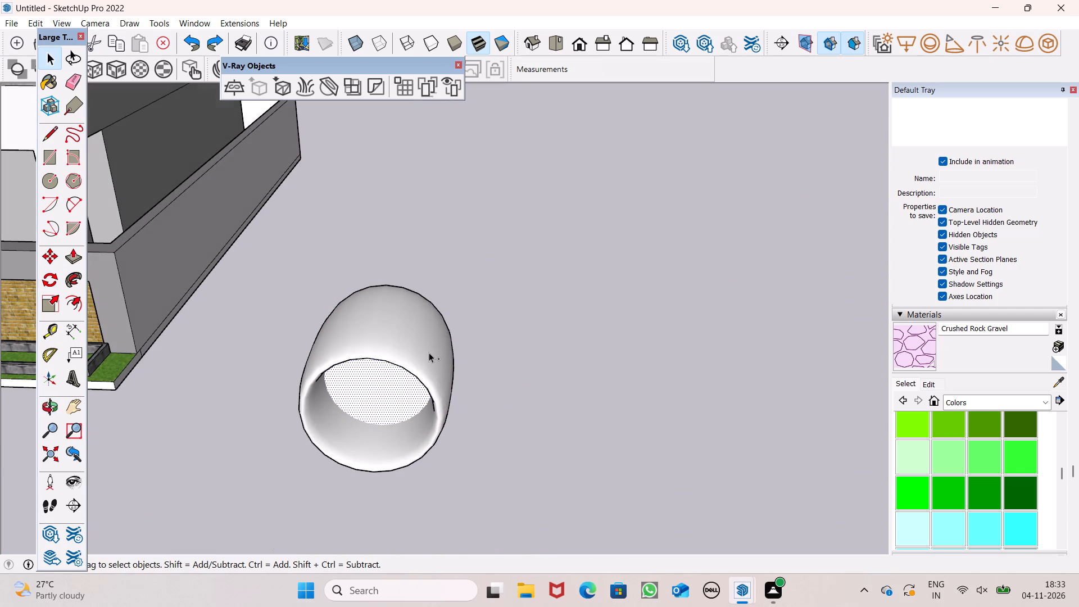
pyautogui.keyDown('ctrl'); pyautogui.click(386, 404); pyautogui.keyUp('ctrl')
pyautogui.click(552, 459)
pyautogui.click(383, 350)
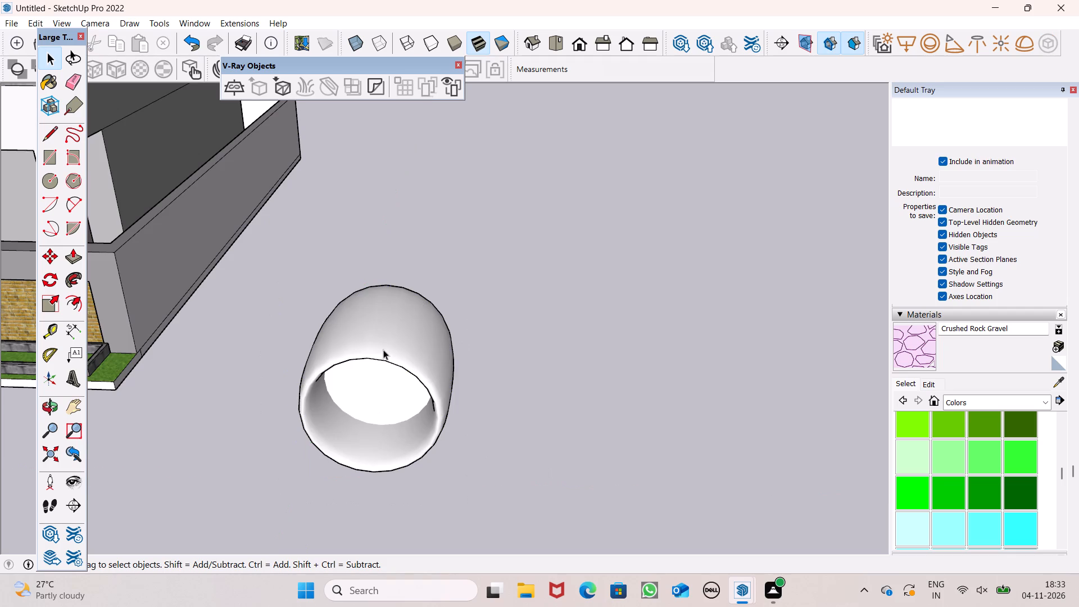
pyautogui.keyDown('ctrl'); pyautogui.doubleClick(375, 397); pyautogui.keyUp('ctrl')
pyautogui.keyDown('ctrl'); pyautogui.rightClick(375, 397); pyautogui.keyUp('ctrl')
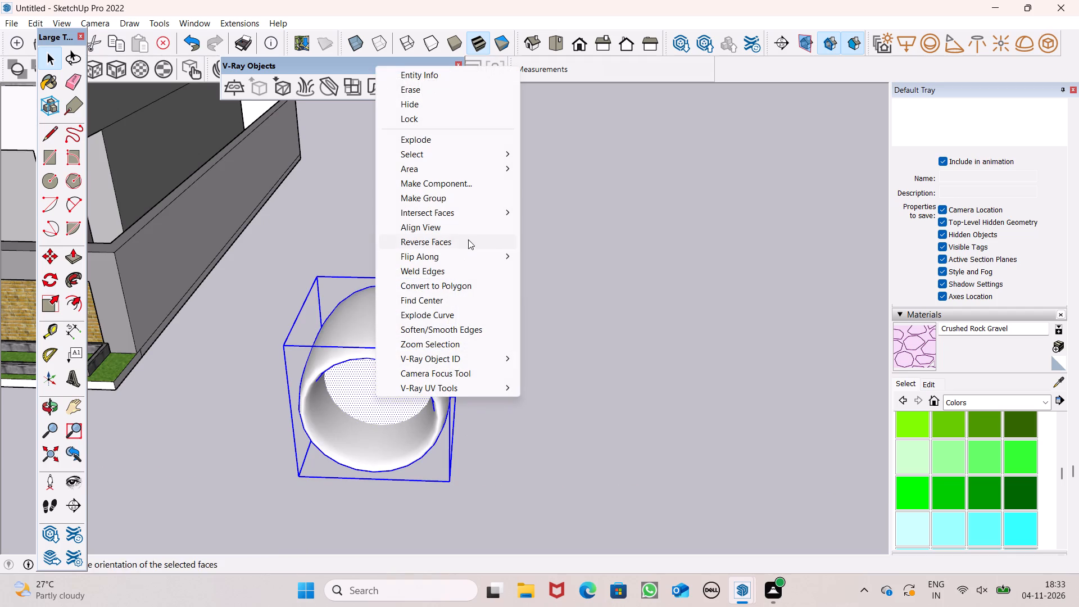
pyautogui.keyDown('ctrl'); pyautogui.click(442, 201); pyautogui.keyUp('ctrl')
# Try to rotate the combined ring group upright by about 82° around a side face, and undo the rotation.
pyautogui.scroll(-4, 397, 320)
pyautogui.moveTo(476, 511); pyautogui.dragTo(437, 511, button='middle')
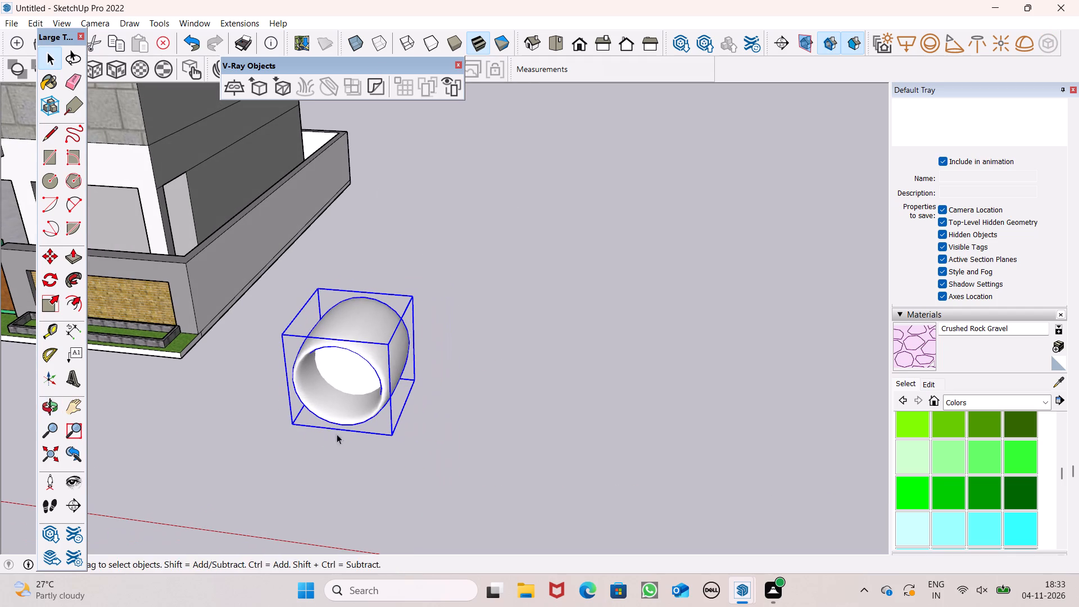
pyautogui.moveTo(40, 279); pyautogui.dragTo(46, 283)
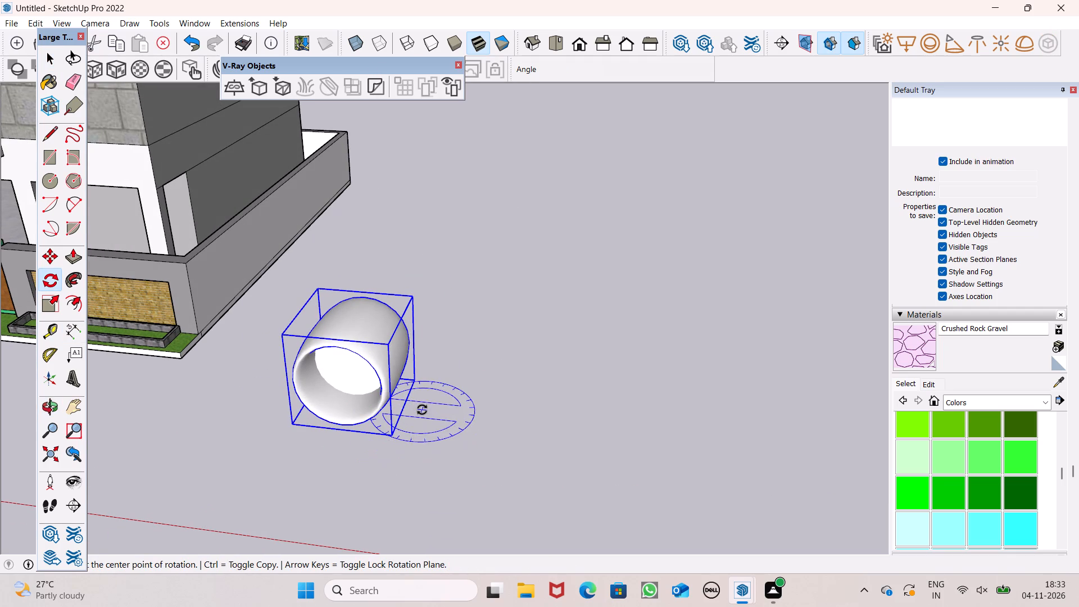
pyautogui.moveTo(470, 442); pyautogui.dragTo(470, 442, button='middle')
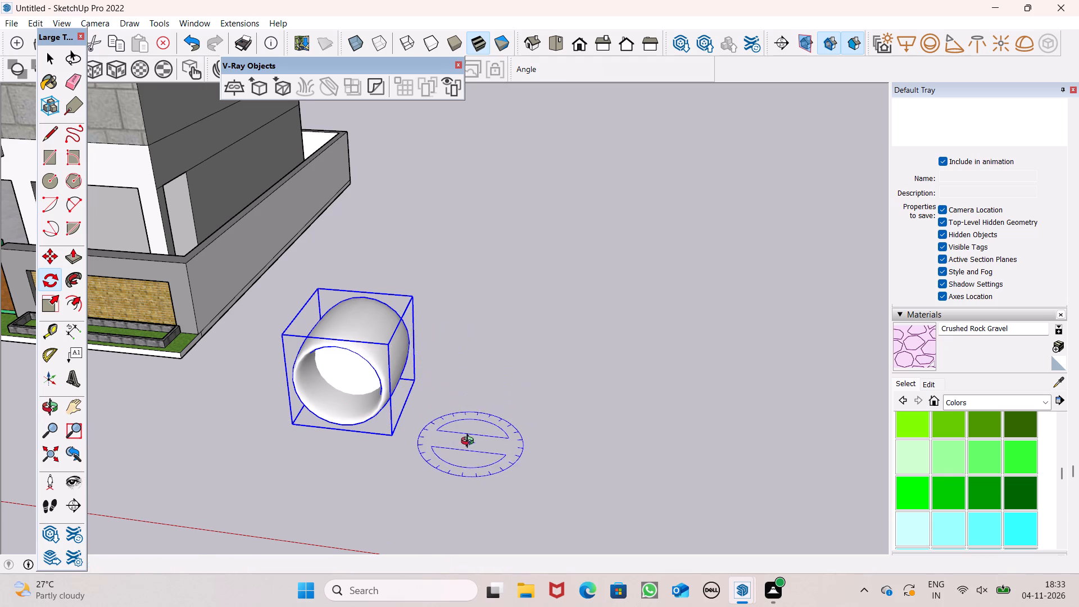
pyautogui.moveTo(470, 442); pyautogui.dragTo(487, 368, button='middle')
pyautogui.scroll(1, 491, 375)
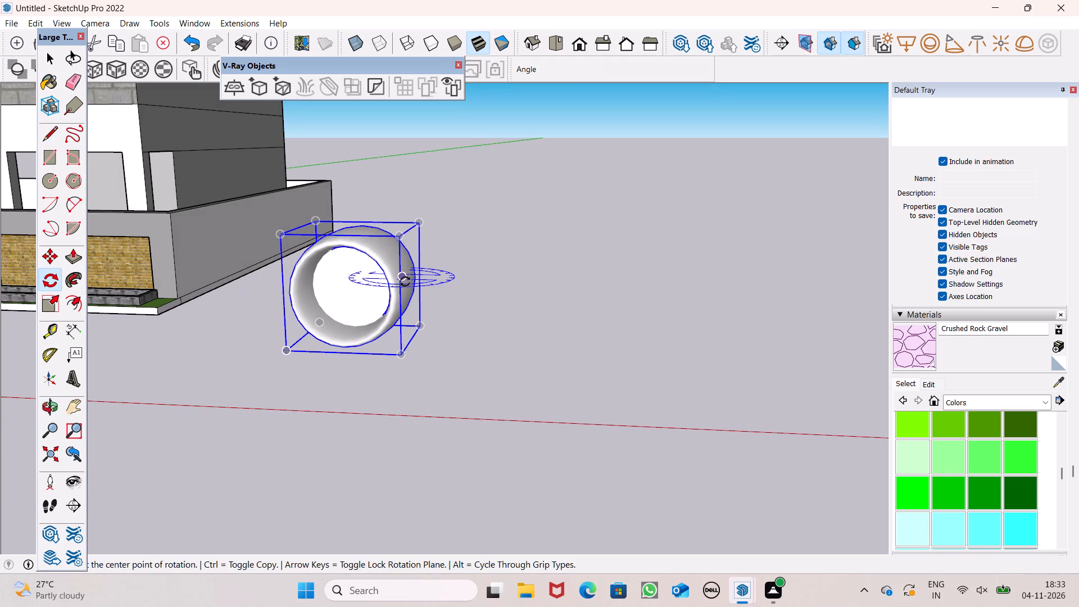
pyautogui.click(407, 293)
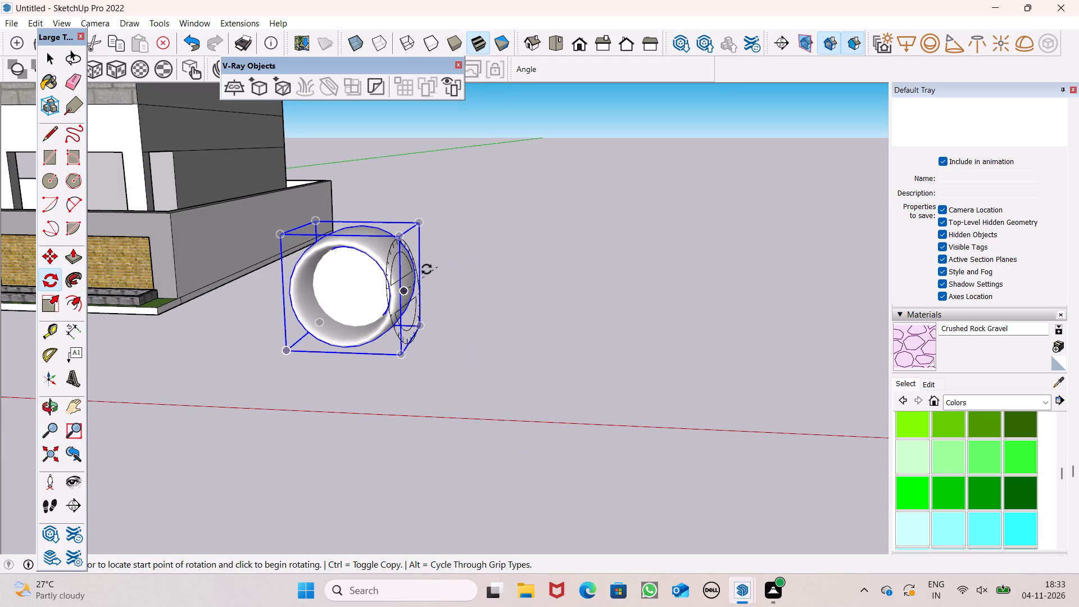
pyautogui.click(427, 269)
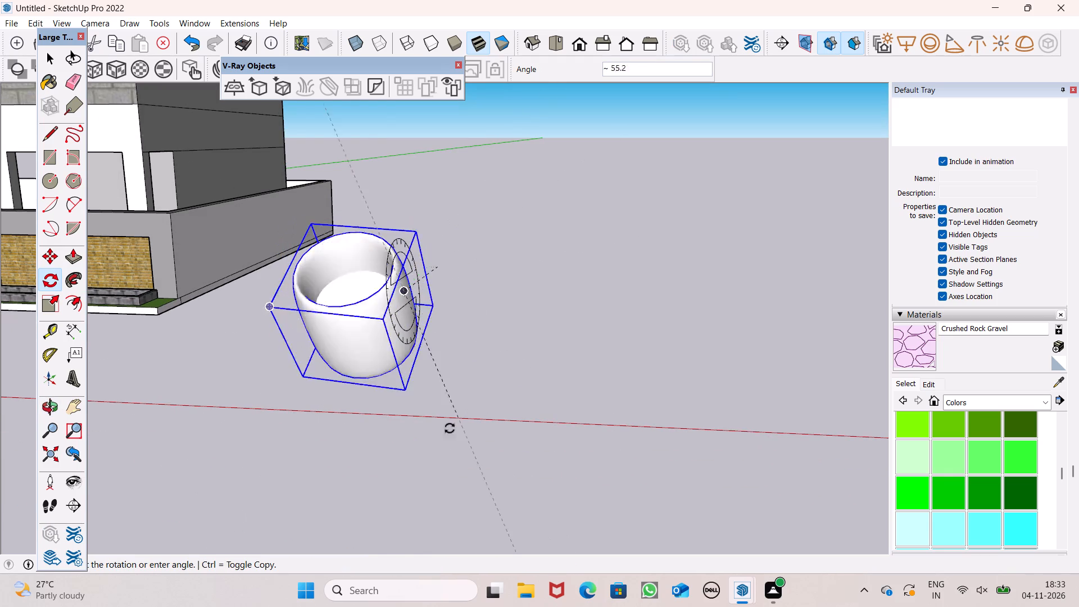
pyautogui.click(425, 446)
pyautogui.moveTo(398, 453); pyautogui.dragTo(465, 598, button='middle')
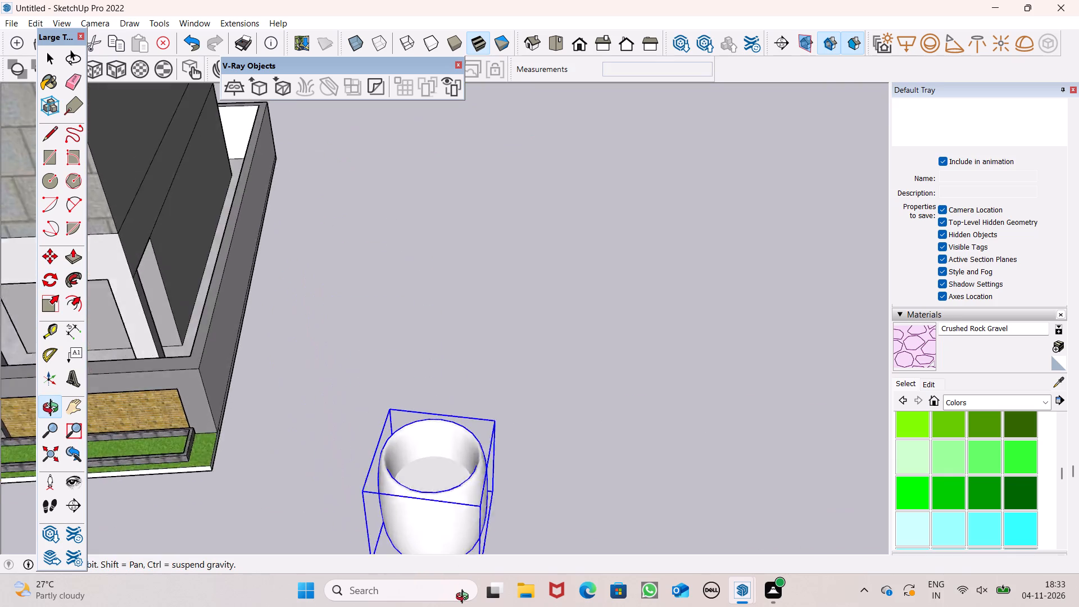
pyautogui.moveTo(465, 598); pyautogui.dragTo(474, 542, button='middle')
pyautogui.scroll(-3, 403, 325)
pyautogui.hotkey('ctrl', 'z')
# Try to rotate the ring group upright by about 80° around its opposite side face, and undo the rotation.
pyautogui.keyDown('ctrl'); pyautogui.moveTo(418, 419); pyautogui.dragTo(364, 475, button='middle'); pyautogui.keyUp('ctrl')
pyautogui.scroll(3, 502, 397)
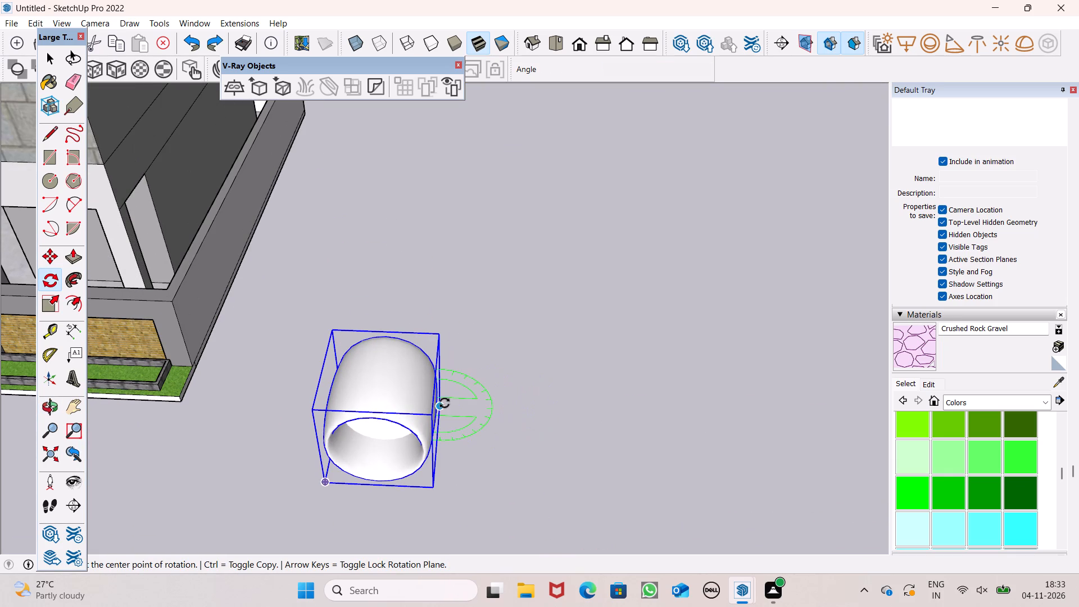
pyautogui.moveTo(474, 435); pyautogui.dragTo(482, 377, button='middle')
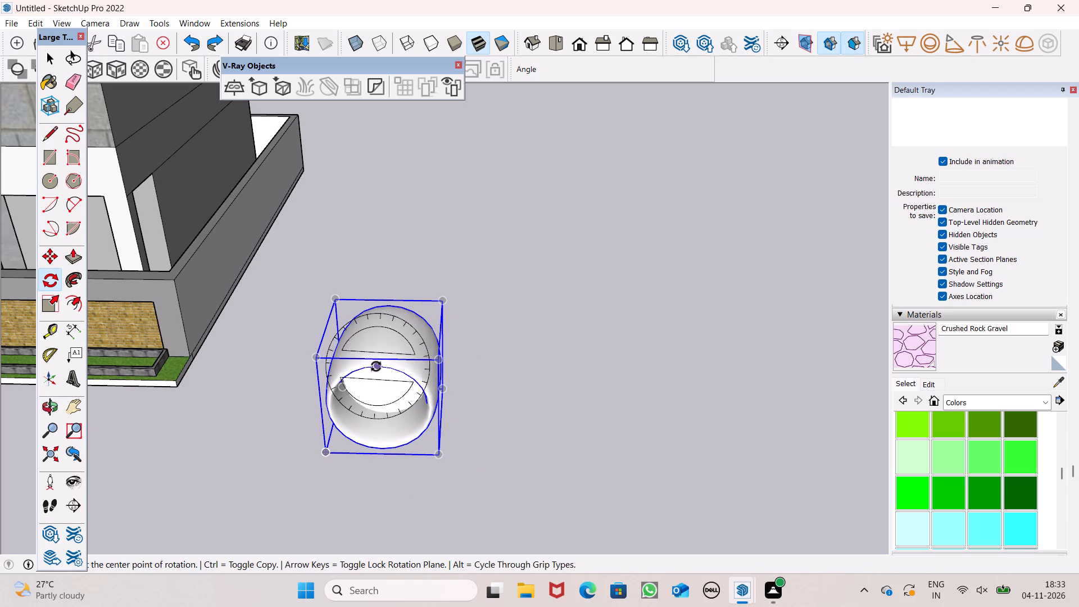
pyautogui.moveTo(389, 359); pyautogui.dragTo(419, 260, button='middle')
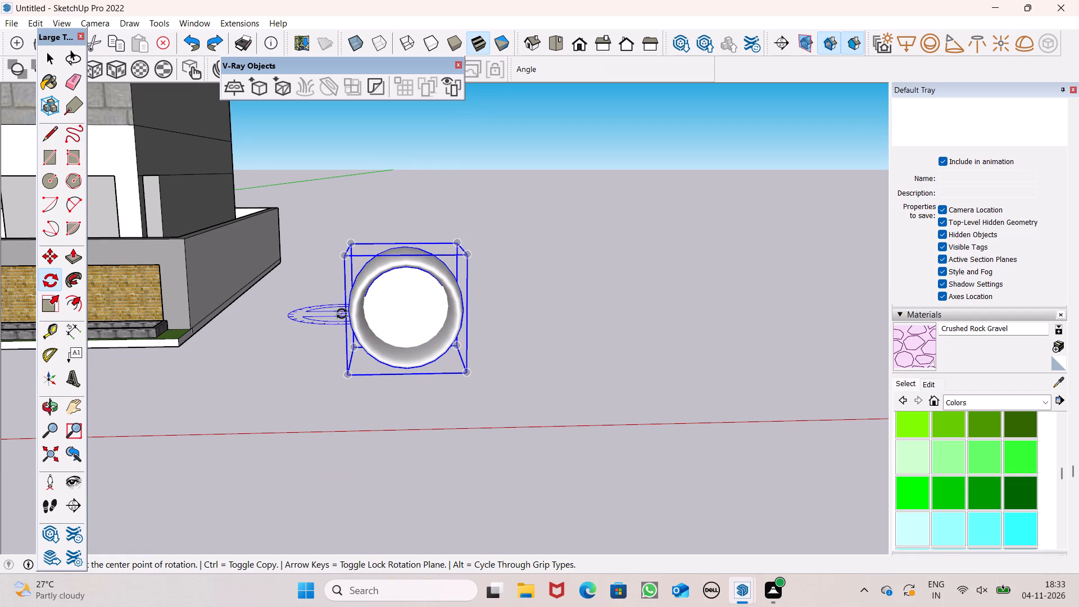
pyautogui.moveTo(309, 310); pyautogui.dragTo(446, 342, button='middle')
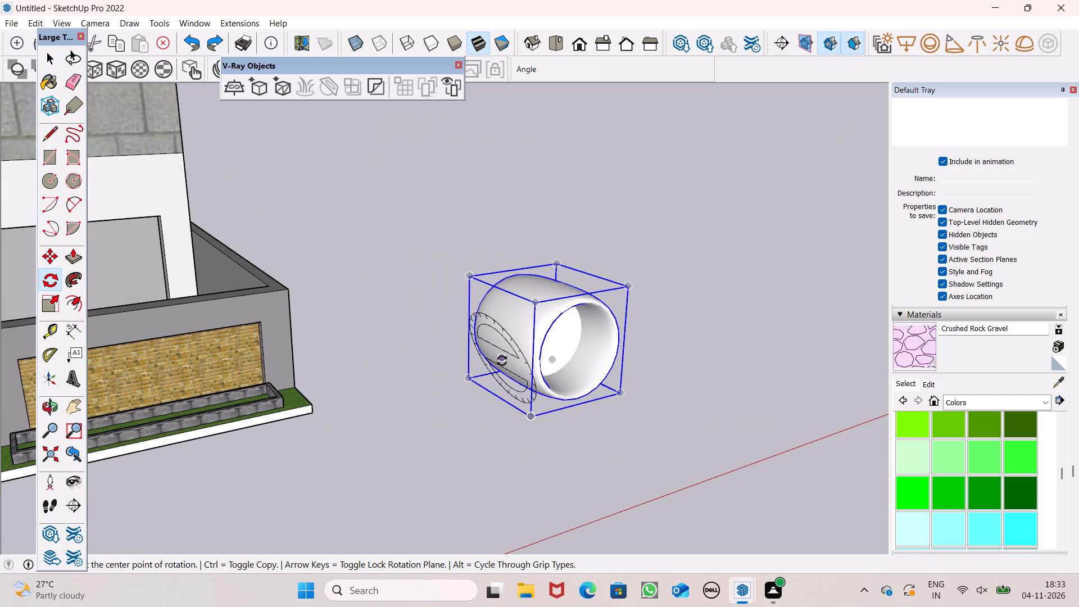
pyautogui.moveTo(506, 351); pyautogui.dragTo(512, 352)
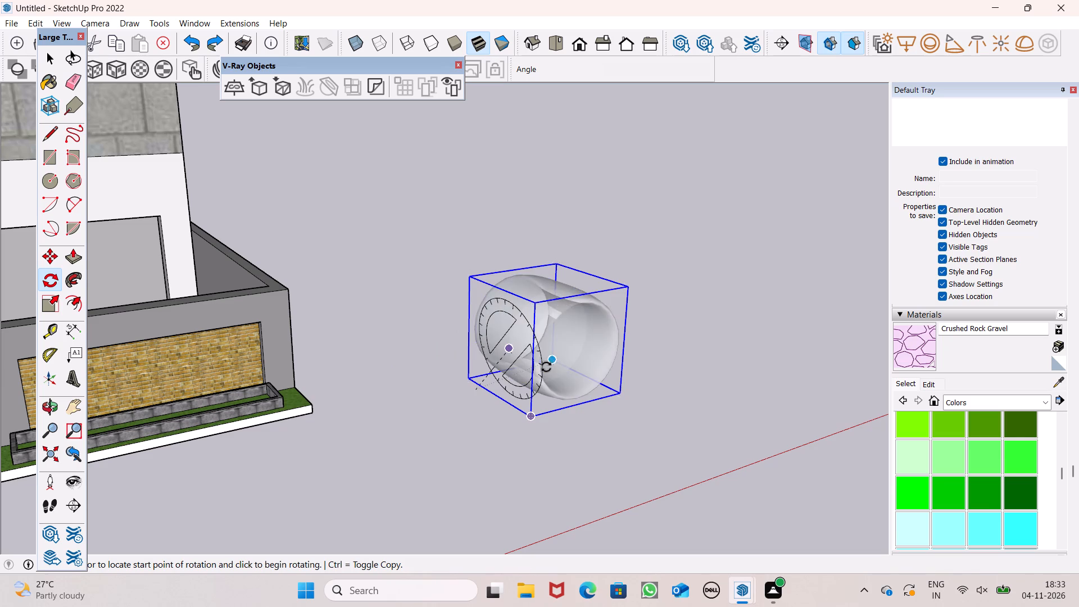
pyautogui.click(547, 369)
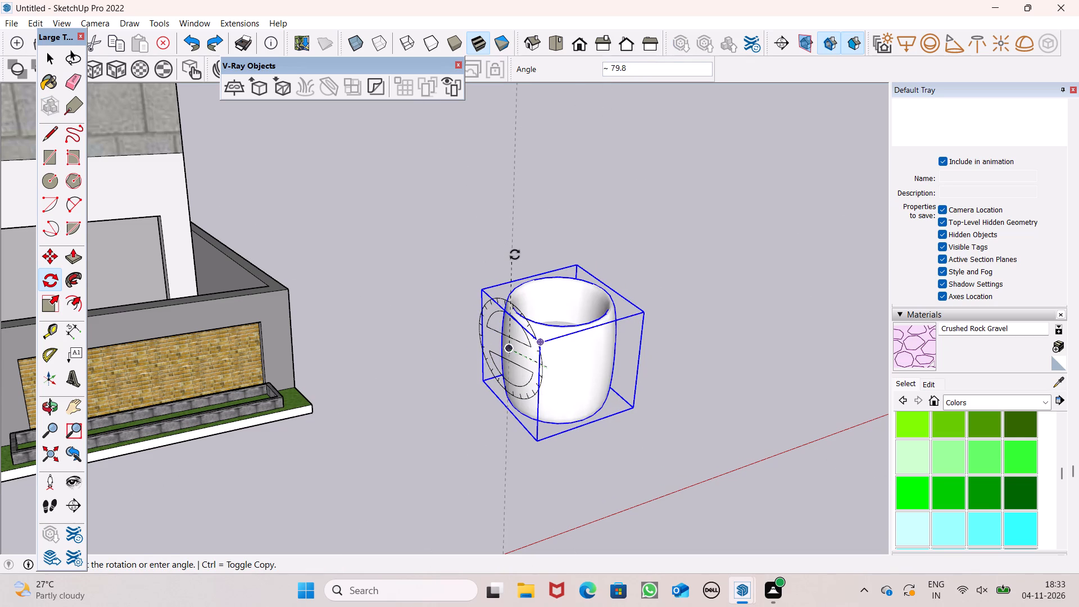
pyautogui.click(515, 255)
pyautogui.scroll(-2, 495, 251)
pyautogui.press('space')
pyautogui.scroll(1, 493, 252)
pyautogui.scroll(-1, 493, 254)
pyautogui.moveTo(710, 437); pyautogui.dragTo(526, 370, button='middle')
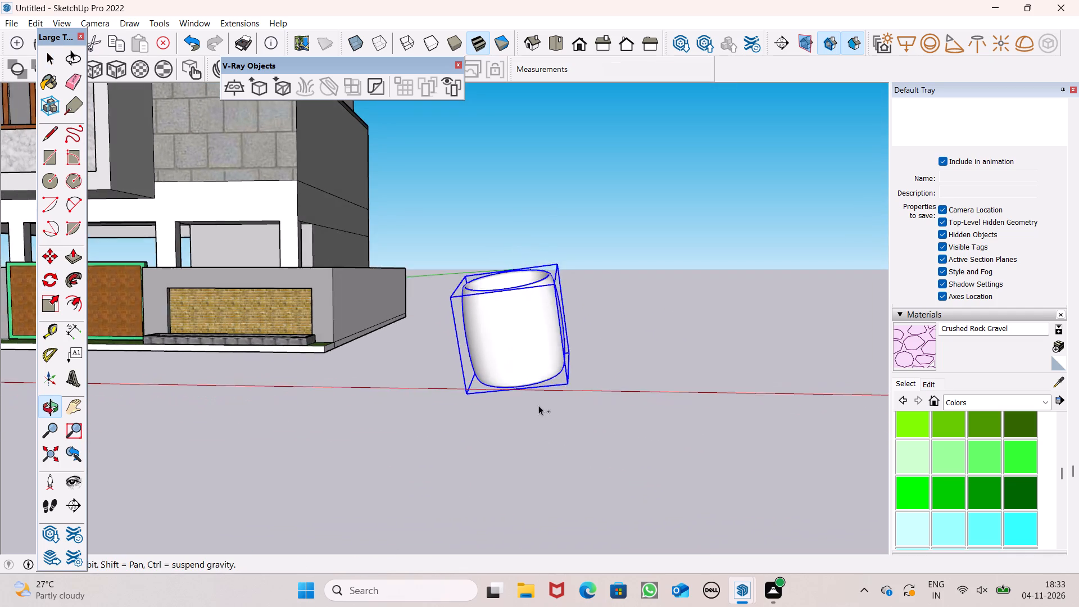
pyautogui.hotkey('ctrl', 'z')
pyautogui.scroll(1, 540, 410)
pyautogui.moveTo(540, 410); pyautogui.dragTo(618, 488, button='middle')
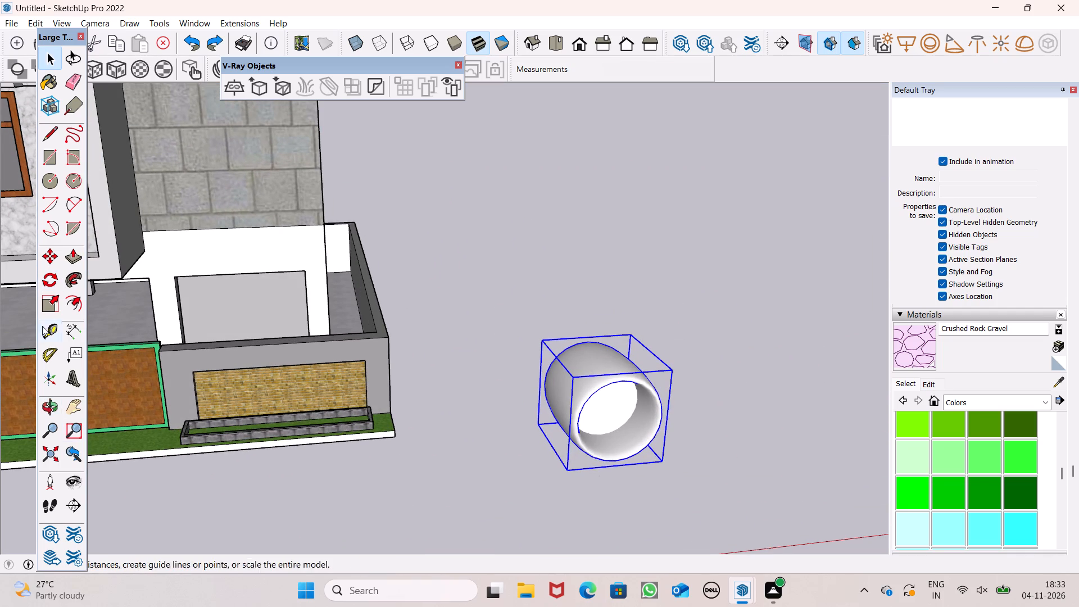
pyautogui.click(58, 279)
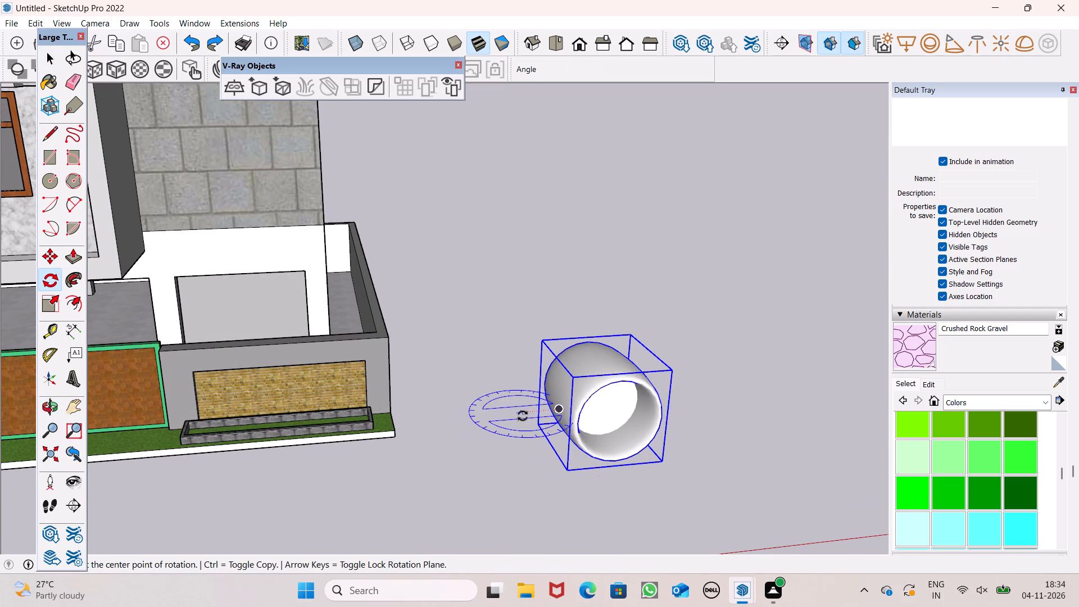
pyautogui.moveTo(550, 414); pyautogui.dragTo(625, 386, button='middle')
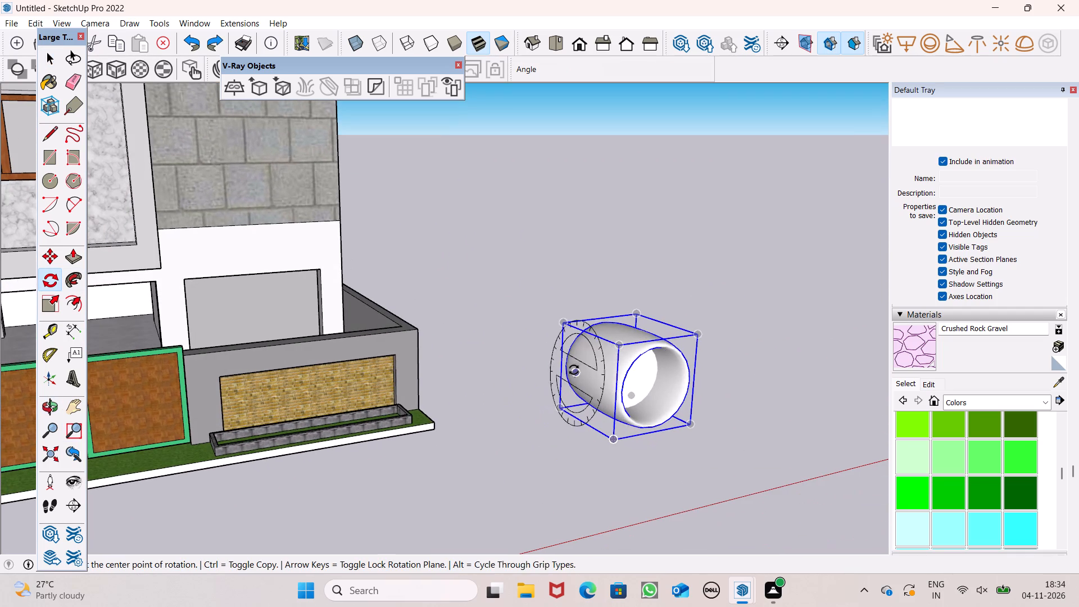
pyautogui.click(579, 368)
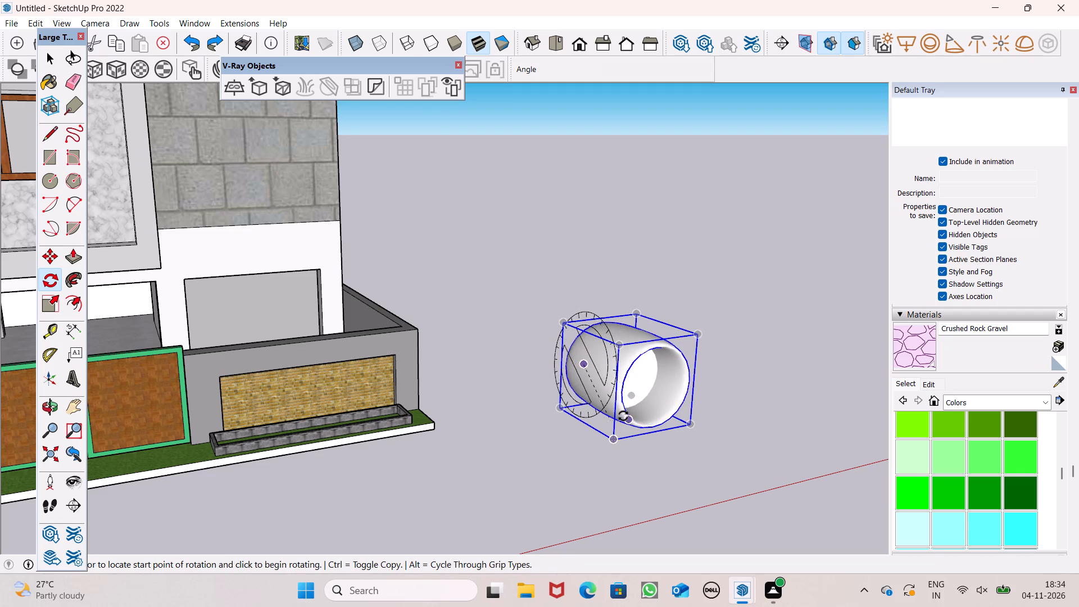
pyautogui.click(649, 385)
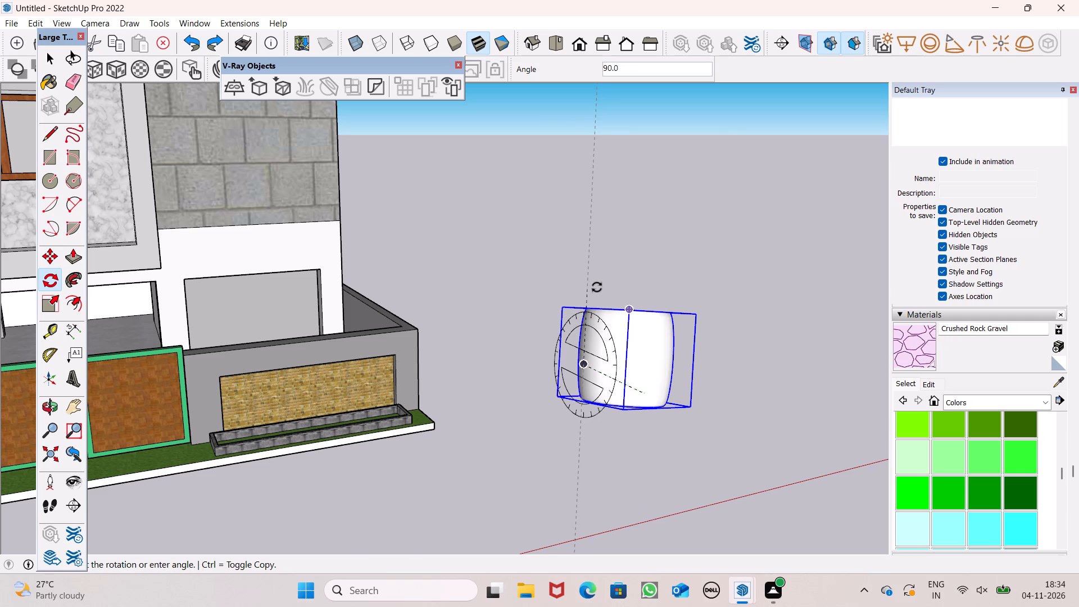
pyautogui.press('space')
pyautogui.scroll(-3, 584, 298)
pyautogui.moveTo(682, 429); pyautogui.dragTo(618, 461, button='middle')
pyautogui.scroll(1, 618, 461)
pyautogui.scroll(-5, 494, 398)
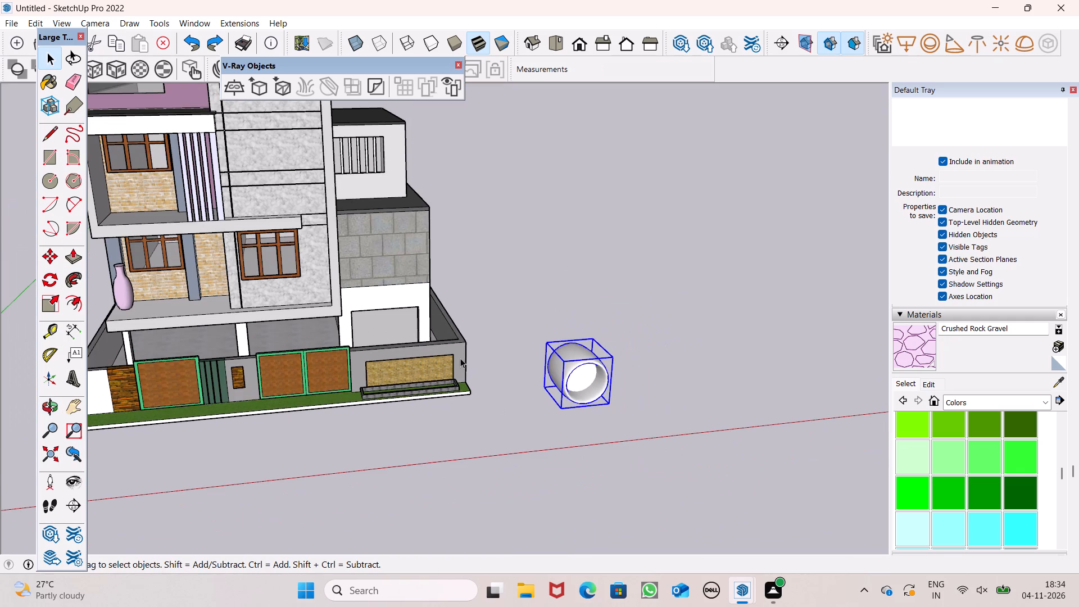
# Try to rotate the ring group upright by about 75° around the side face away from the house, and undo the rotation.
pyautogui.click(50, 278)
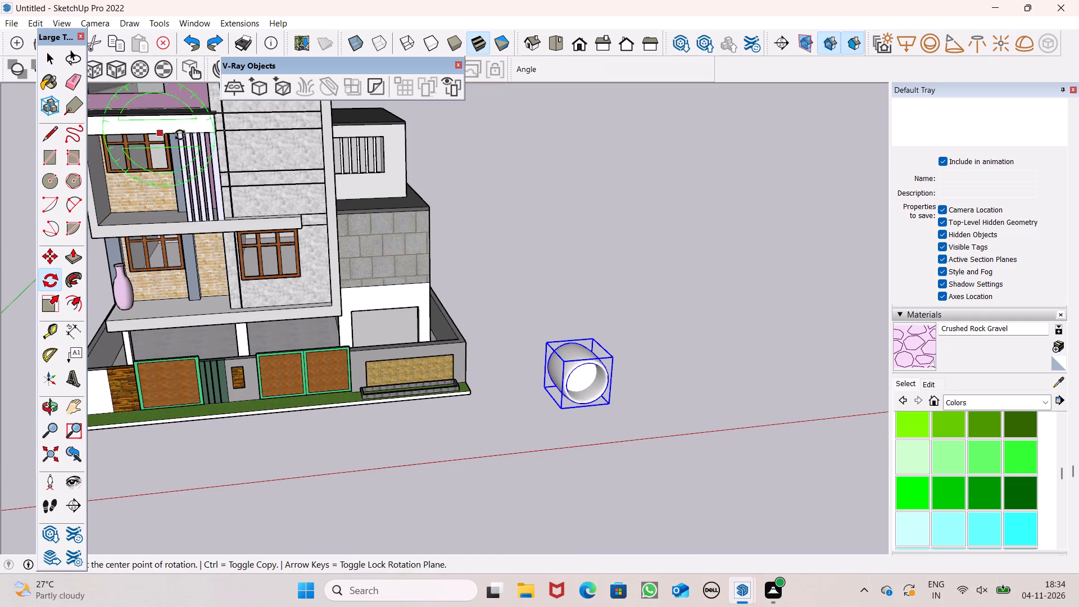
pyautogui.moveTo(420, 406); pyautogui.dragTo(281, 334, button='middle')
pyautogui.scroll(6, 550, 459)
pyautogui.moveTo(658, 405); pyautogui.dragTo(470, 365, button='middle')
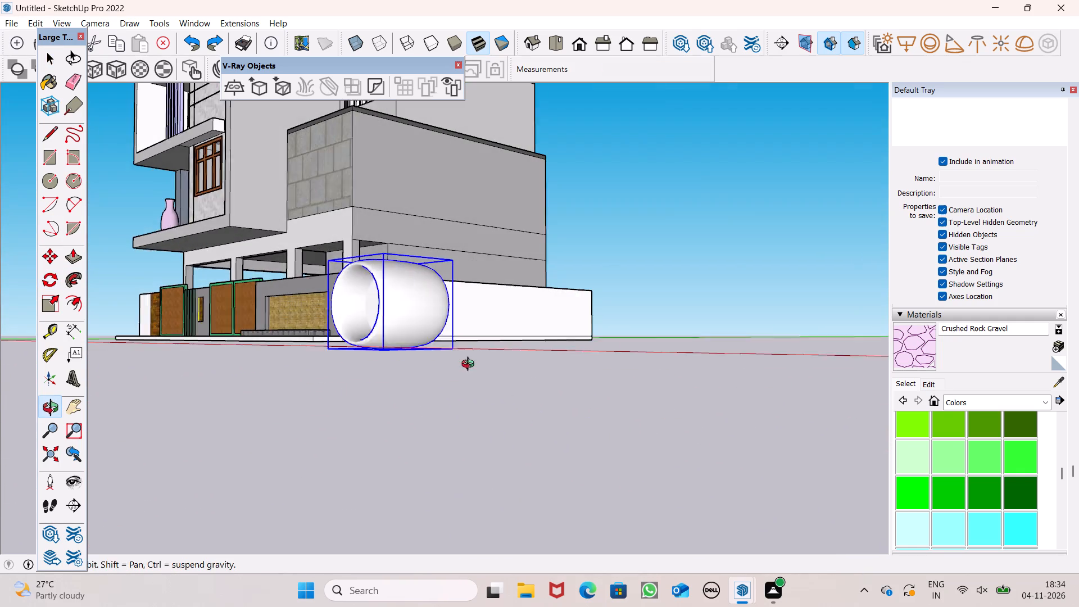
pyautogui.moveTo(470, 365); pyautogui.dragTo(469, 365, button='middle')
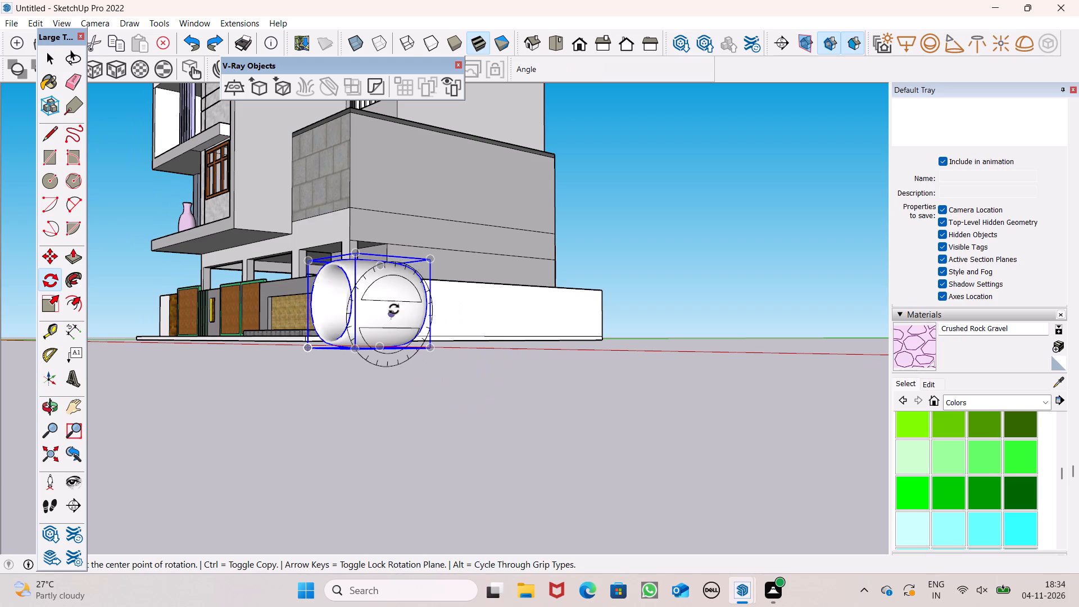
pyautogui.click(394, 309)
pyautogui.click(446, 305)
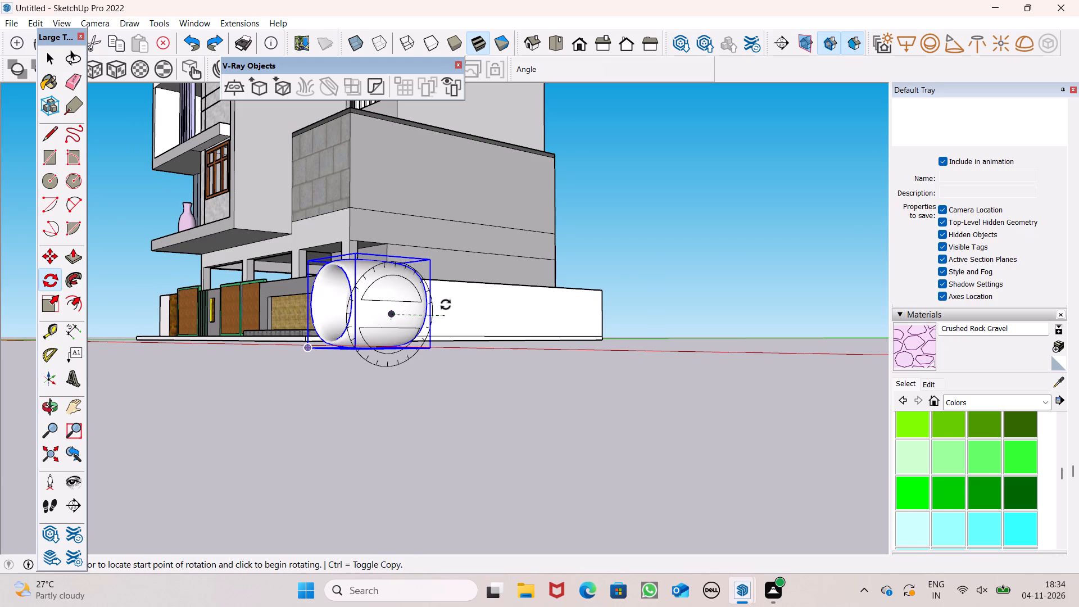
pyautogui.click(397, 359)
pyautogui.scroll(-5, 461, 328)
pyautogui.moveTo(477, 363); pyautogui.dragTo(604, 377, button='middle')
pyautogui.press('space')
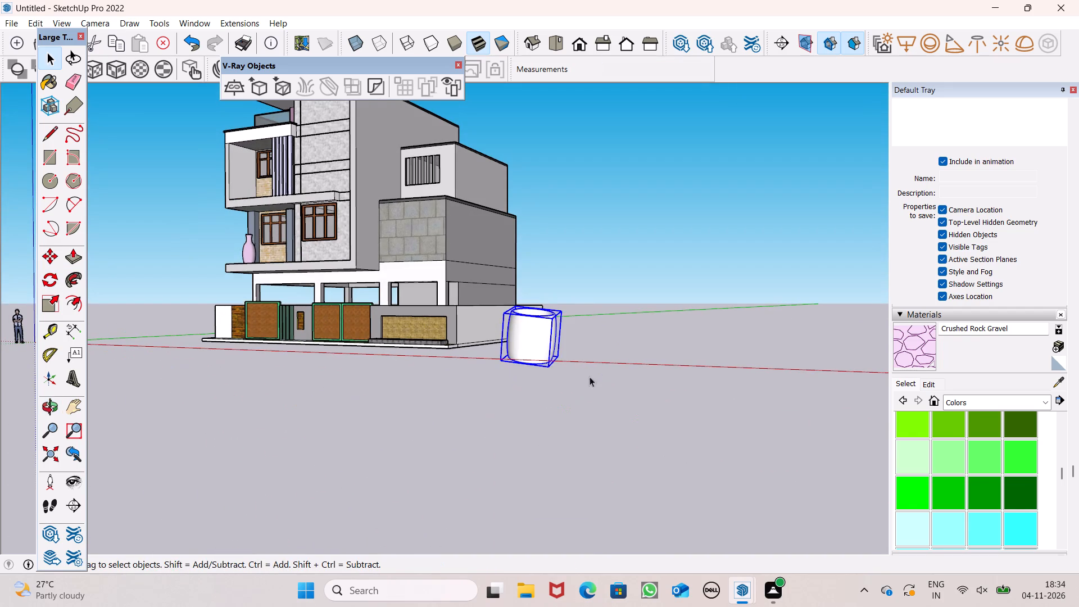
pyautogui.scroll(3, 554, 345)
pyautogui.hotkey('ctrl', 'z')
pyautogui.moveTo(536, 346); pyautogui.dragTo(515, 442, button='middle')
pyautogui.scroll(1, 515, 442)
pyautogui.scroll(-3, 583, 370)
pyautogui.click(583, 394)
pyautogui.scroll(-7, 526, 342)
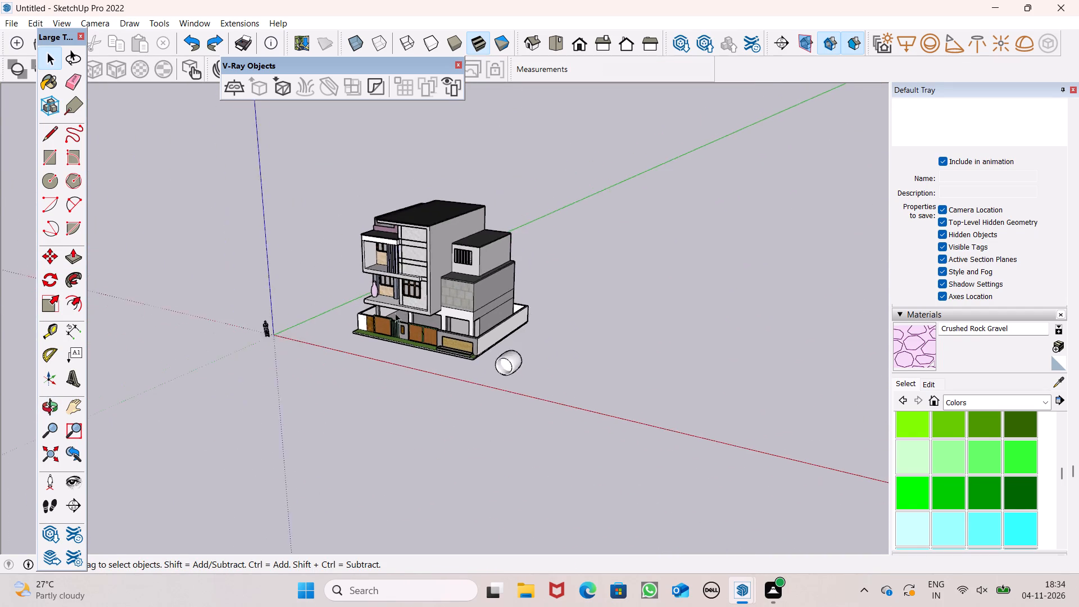
# Draw a flat circle on the ground beside the ring group, on the side away from the house.
pyautogui.scroll(-2, 395, 313)
pyautogui.moveTo(341, 356); pyautogui.dragTo(489, 370, button='middle')
pyautogui.scroll(7, 660, 322)
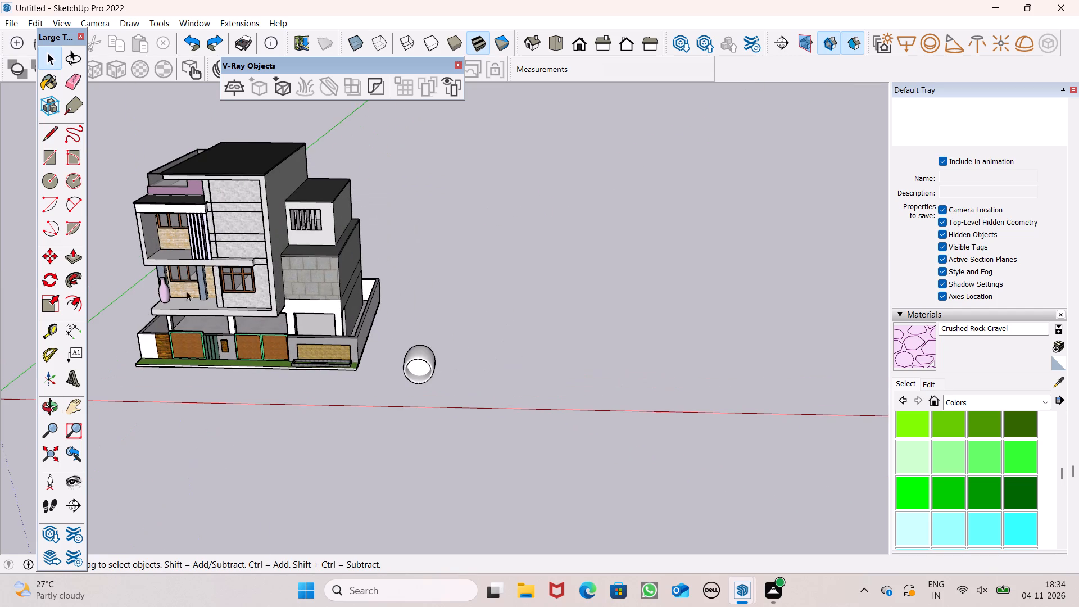
pyautogui.click(38, 178)
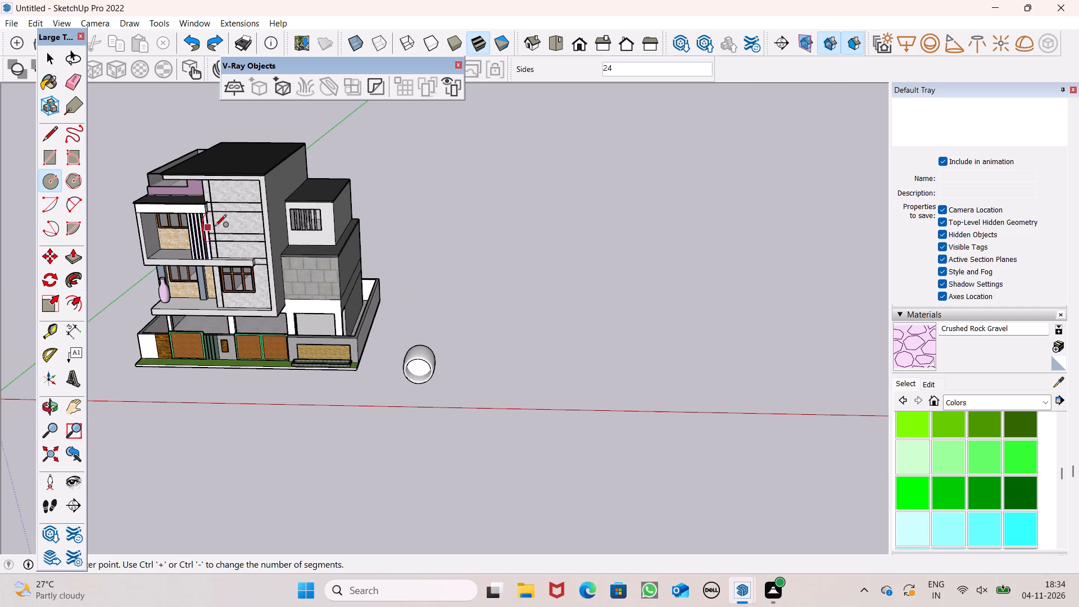
pyautogui.scroll(5, 418, 350)
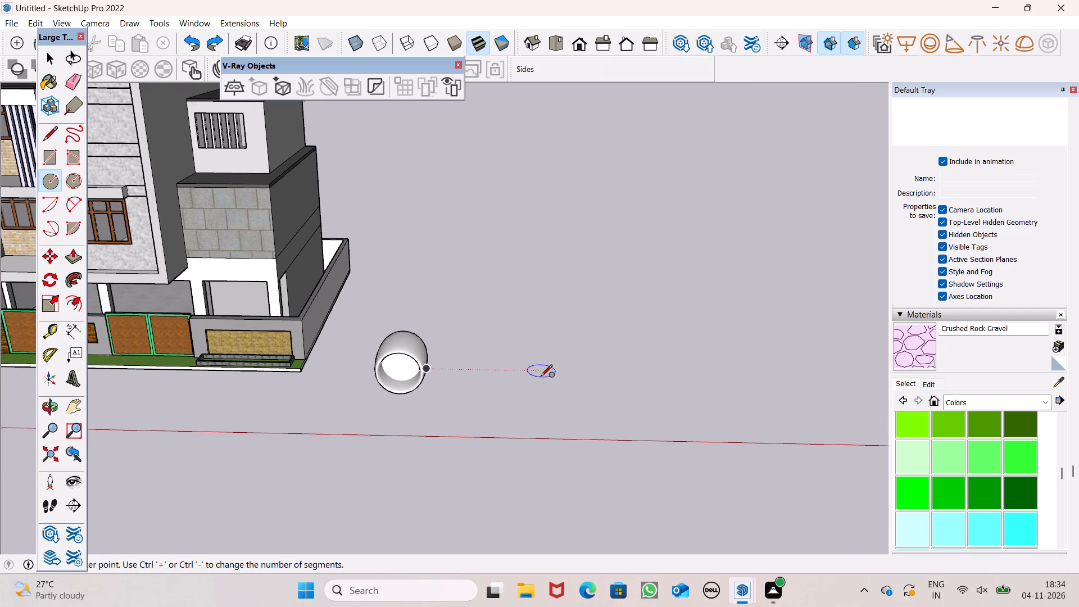
pyautogui.click(556, 384)
pyautogui.click(576, 398)
pyautogui.scroll(4, 575, 360)
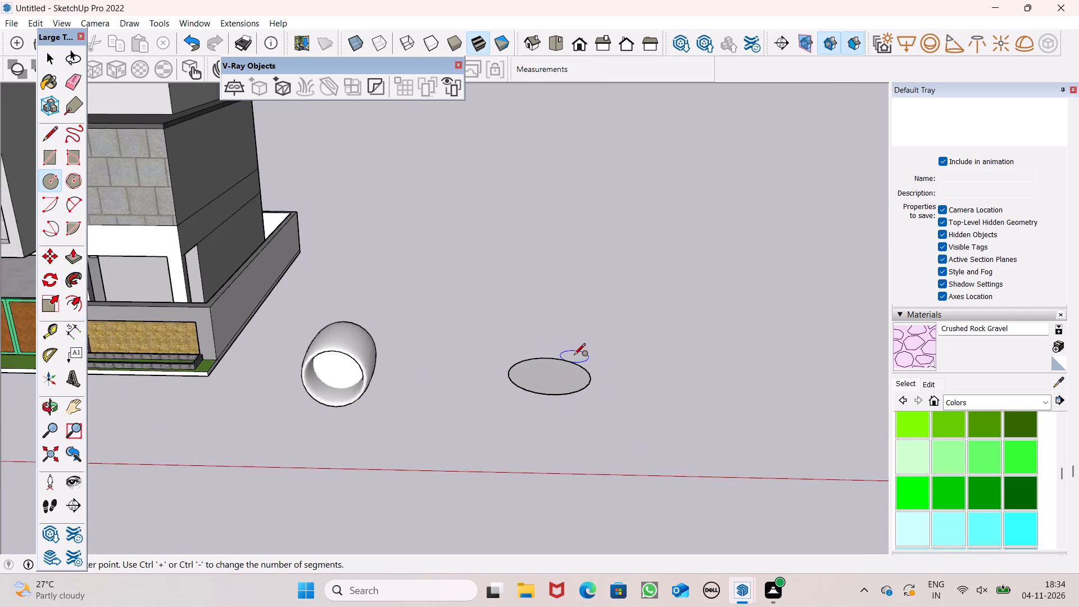
# Draw a smaller upright circle above the flat circle, standing perpendicular to the ground.
pyautogui.moveTo(554, 378); pyautogui.dragTo(558, 356, button='middle')
pyautogui.scroll(1, 558, 356)
pyautogui.scroll(-1, 554, 240)
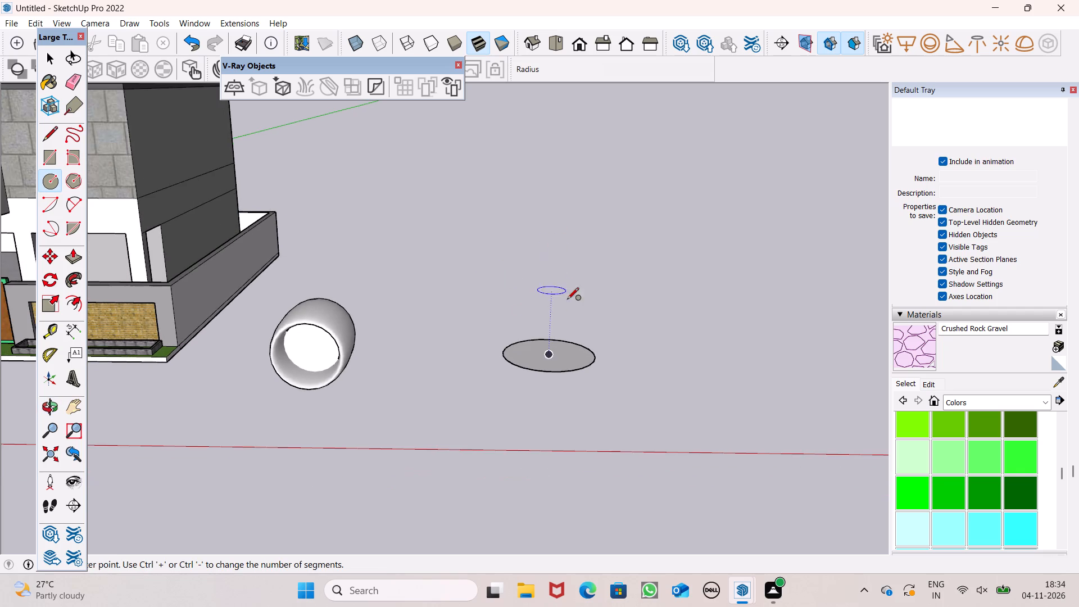
pyautogui.moveTo(577, 306); pyautogui.dragTo(575, 224, button='middle')
pyautogui.click(529, 209)
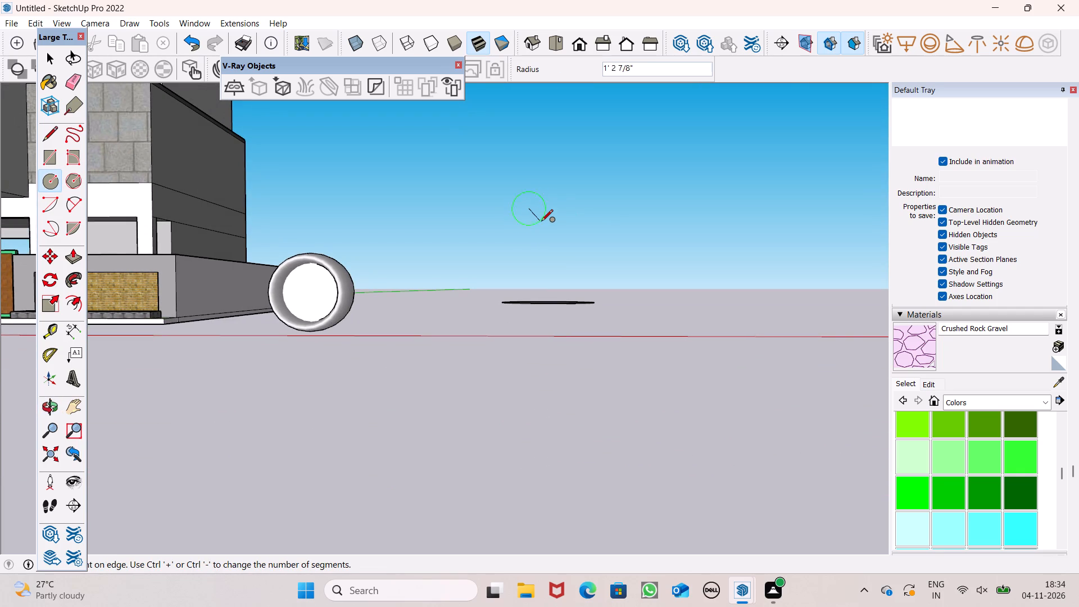
pyautogui.click(549, 228)
# Select the upright circle's face and edge and shift it towards the flat circle in moves of about 3' 7".
pyautogui.moveTo(545, 289); pyautogui.dragTo(545, 372, button='middle')
pyautogui.press('space')
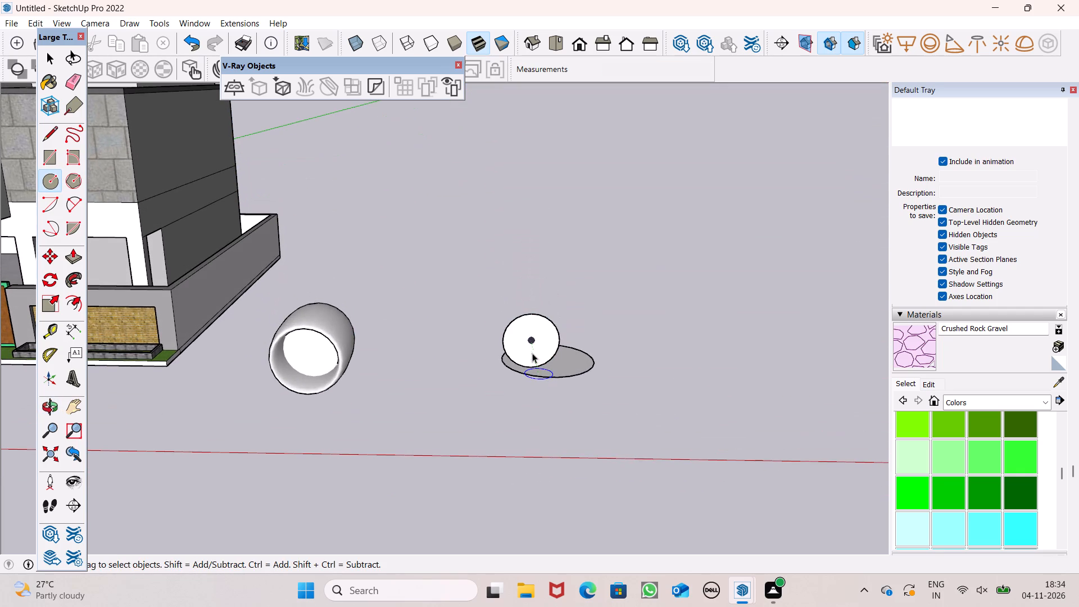
pyautogui.doubleClick(528, 344)
pyautogui.press('m')
pyautogui.press('Return')
pyautogui.scroll(3, 537, 354)
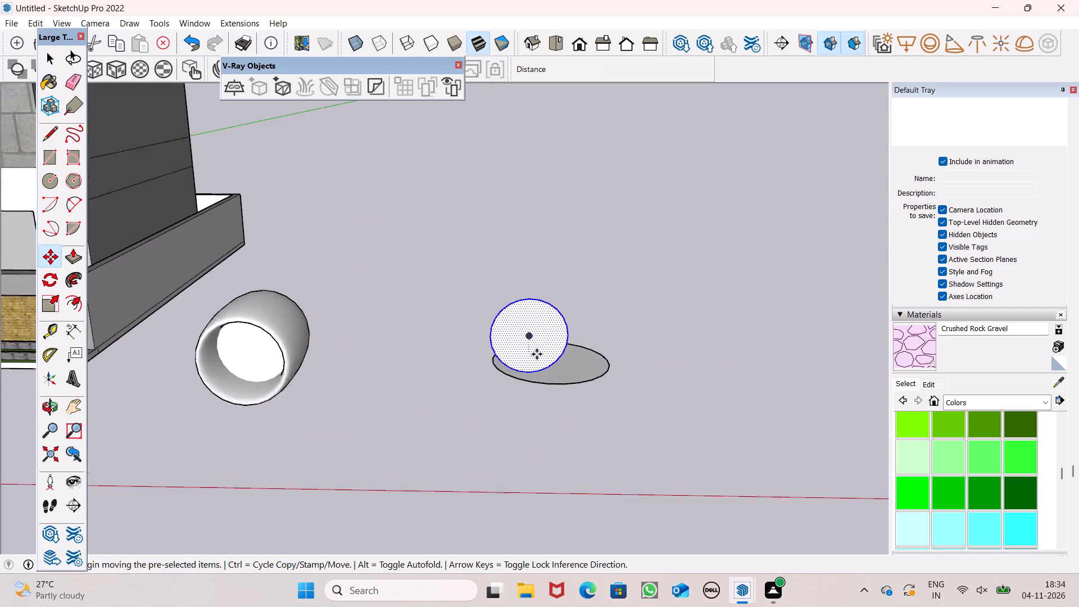
pyautogui.scroll(2, 537, 354)
pyautogui.moveTo(528, 336); pyautogui.dragTo(553, 308)
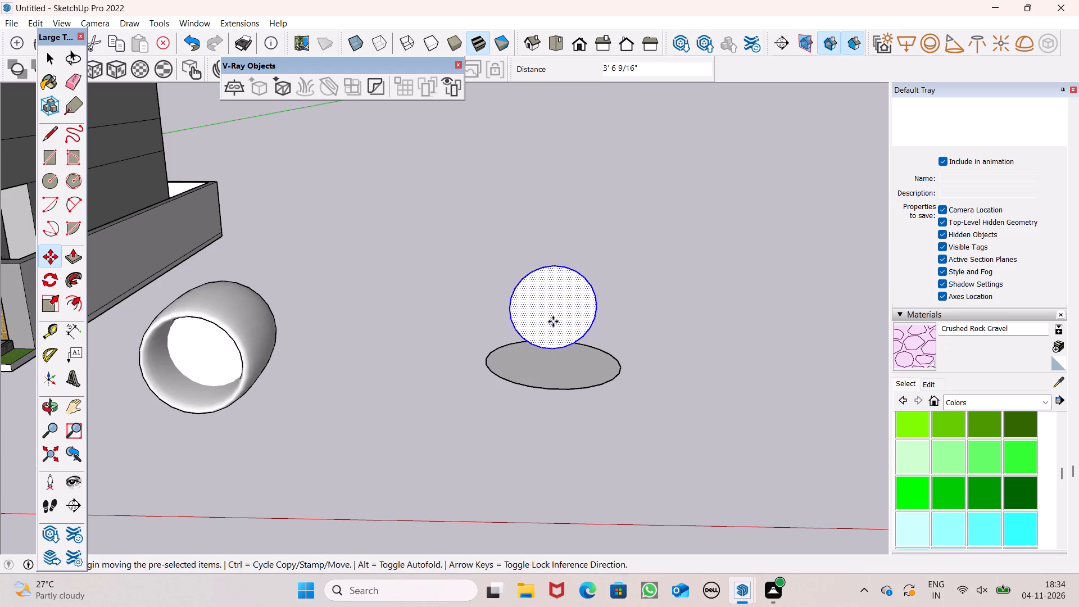
pyautogui.moveTo(570, 398); pyautogui.dragTo(595, 452, button='middle')
pyautogui.scroll(-1, 570, 411)
pyautogui.moveTo(592, 397); pyautogui.dragTo(560, 361)
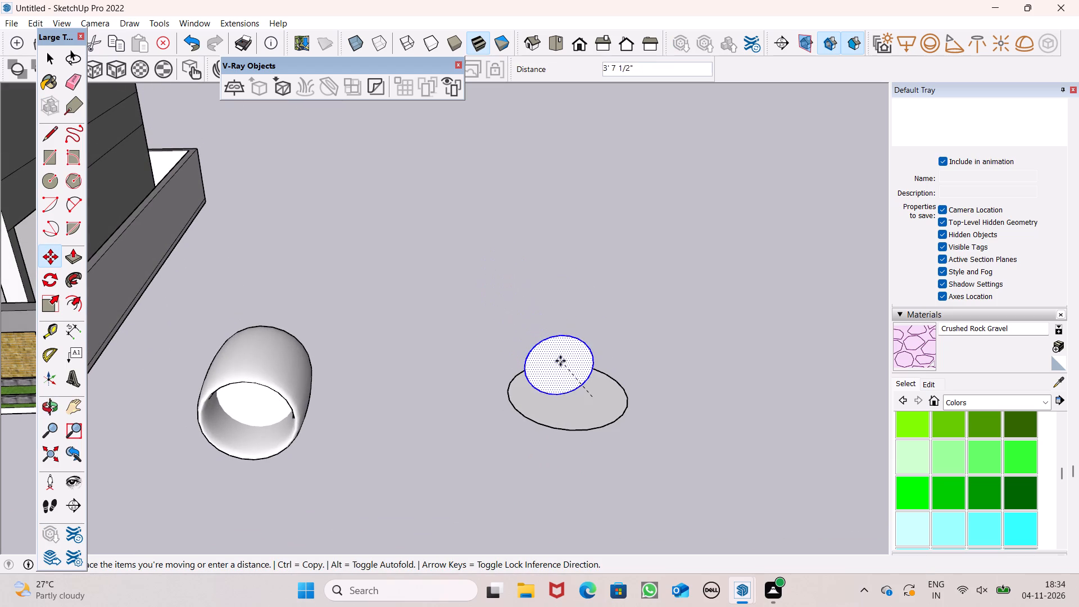
pyautogui.moveTo(560, 361); pyautogui.dragTo(569, 358)
# Reposition the upright circle over the flat circle and lower it until its bottom edge meets the flat circle.
pyautogui.scroll(1, 598, 442)
pyautogui.moveTo(598, 442); pyautogui.dragTo(711, 583, button='middle')
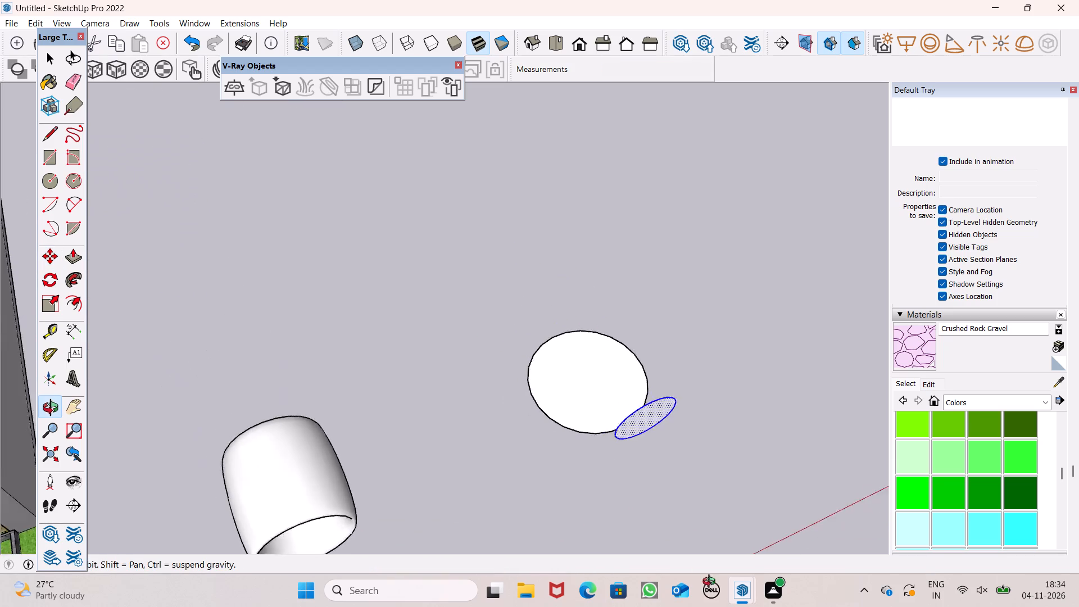
pyautogui.moveTo(711, 583); pyautogui.dragTo(634, 570, button='middle')
pyautogui.moveTo(591, 440); pyautogui.dragTo(548, 345)
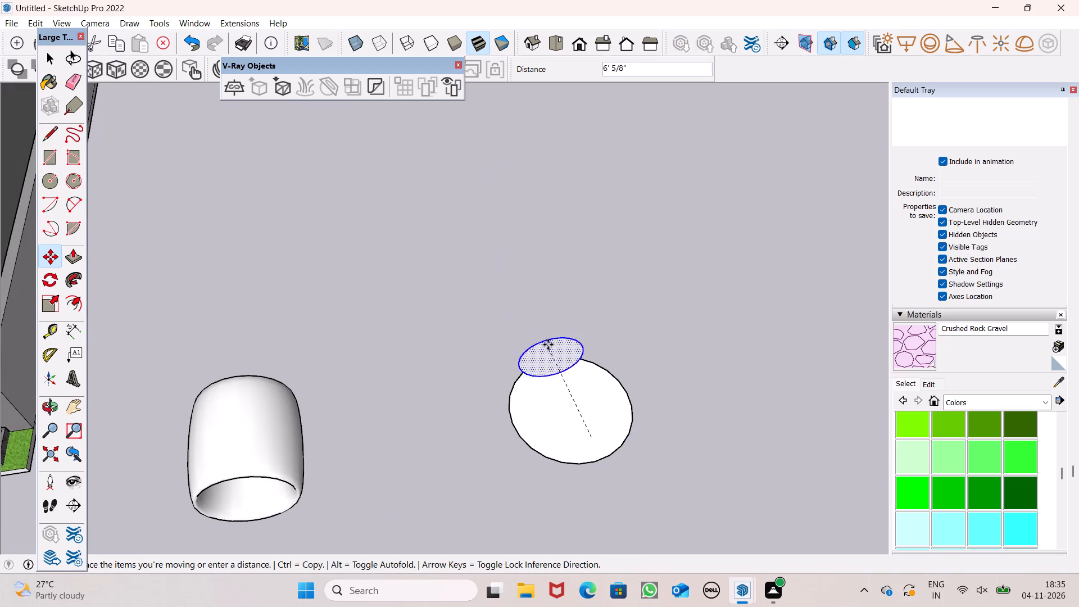
pyautogui.moveTo(548, 345); pyautogui.dragTo(569, 375)
pyautogui.moveTo(593, 440); pyautogui.dragTo(438, 198, button='middle')
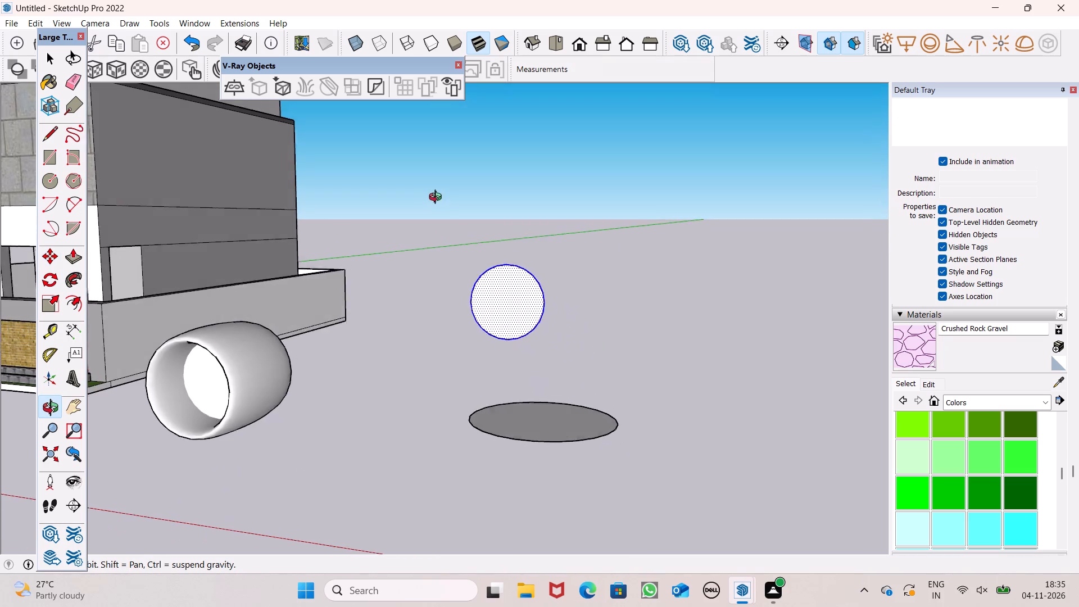
pyautogui.moveTo(438, 198); pyautogui.dragTo(437, 198, button='middle')
pyautogui.scroll(8, 537, 375)
pyautogui.scroll(-7, 532, 334)
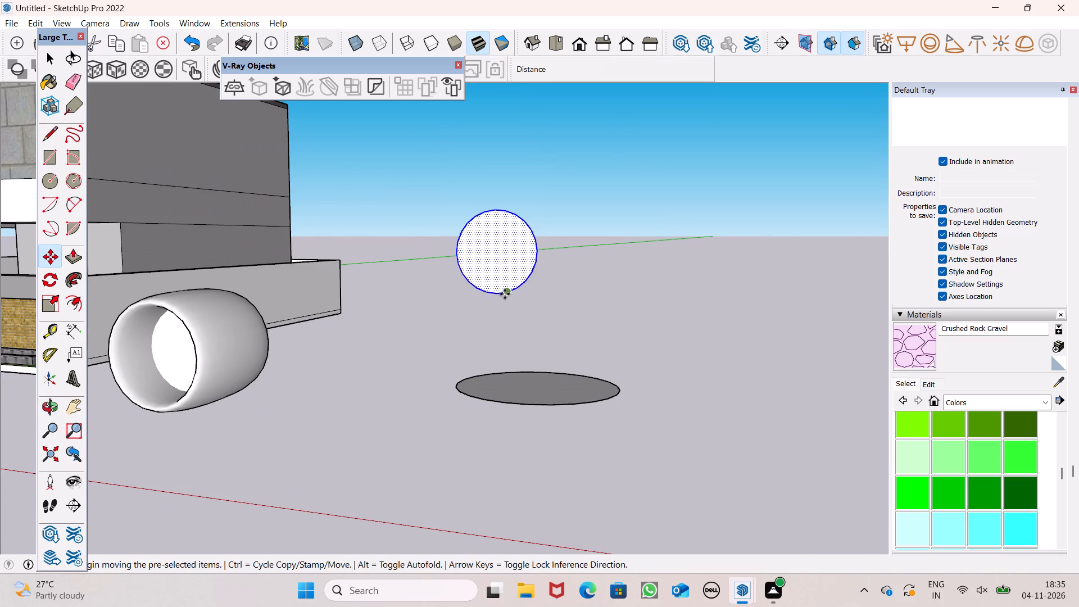
pyautogui.moveTo(505, 294); pyautogui.dragTo(515, 343)
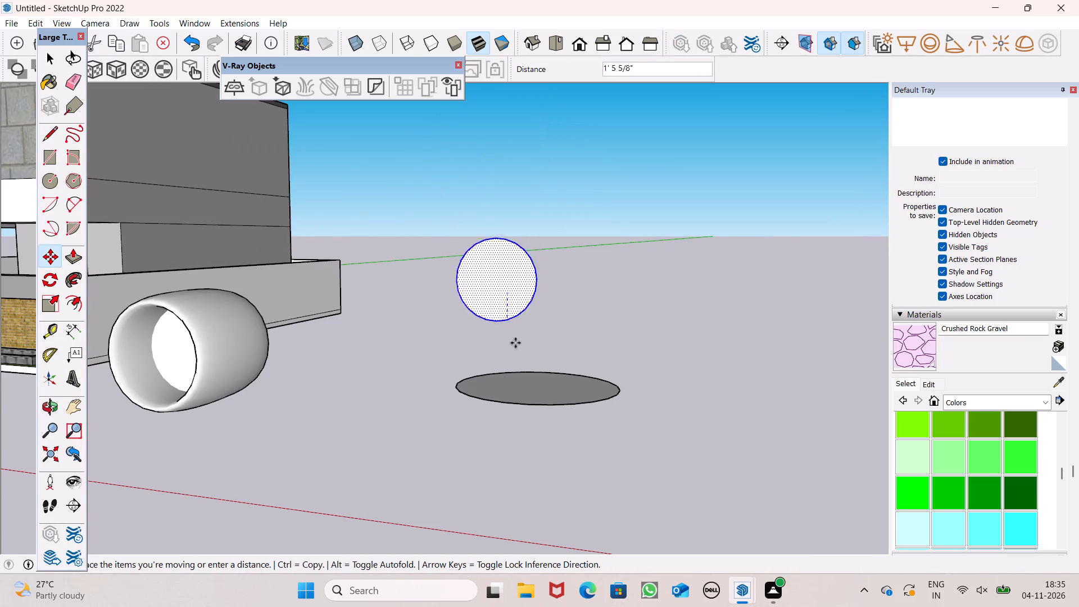
pyautogui.moveTo(515, 343); pyautogui.dragTo(554, 383)
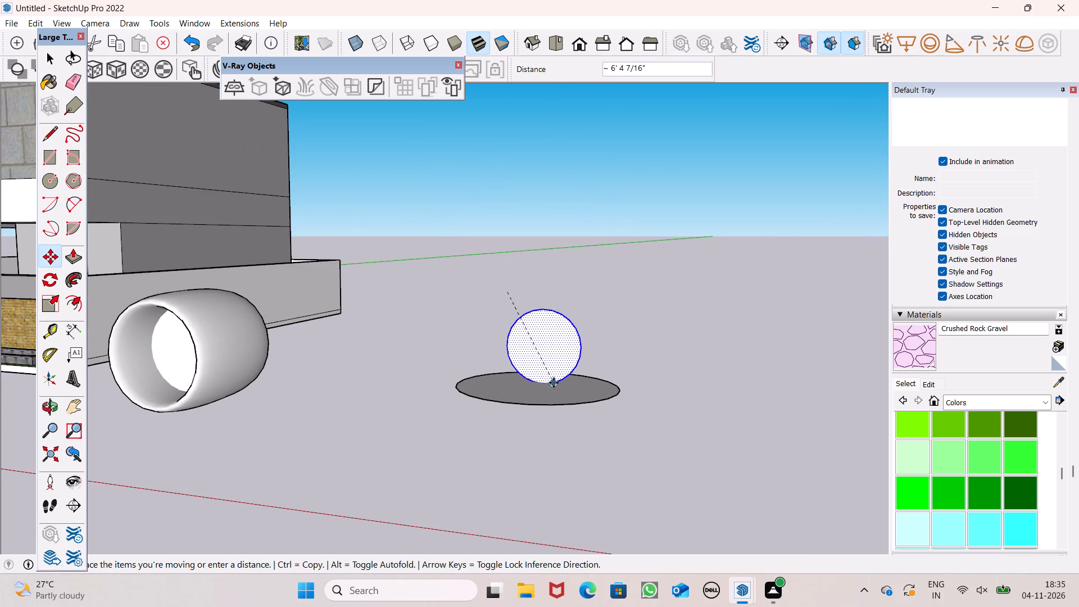
pyautogui.moveTo(554, 383); pyautogui.dragTo(554, 393)
# Fine-tune the upright circle's position on the flat circle so it stands near the flat circle's middle.
pyautogui.moveTo(532, 396); pyautogui.dragTo(645, 473, button='middle')
pyautogui.scroll(7, 624, 407)
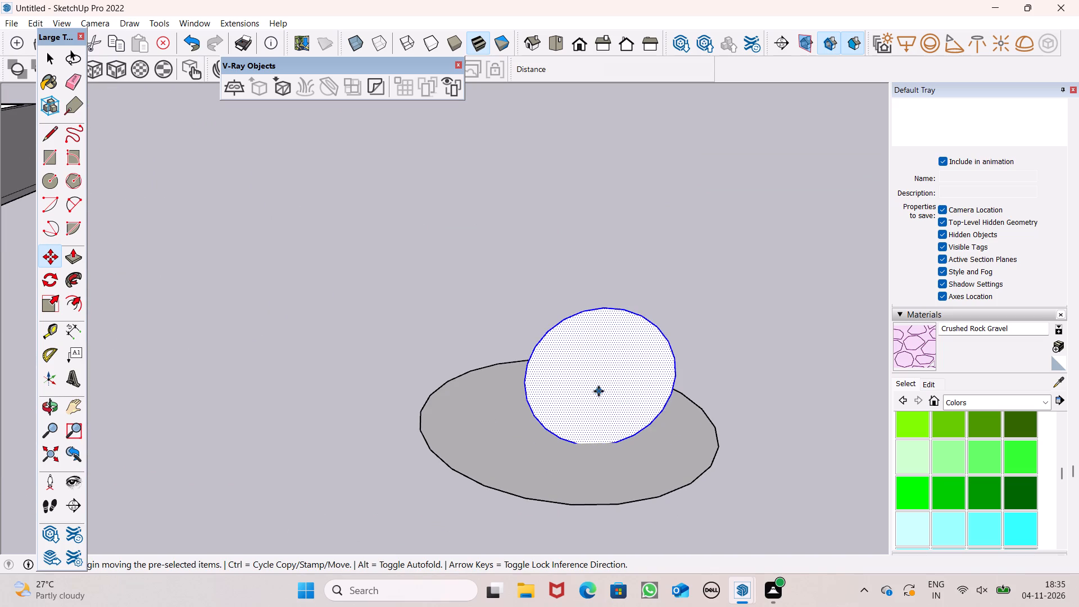
pyautogui.moveTo(599, 391); pyautogui.dragTo(576, 372)
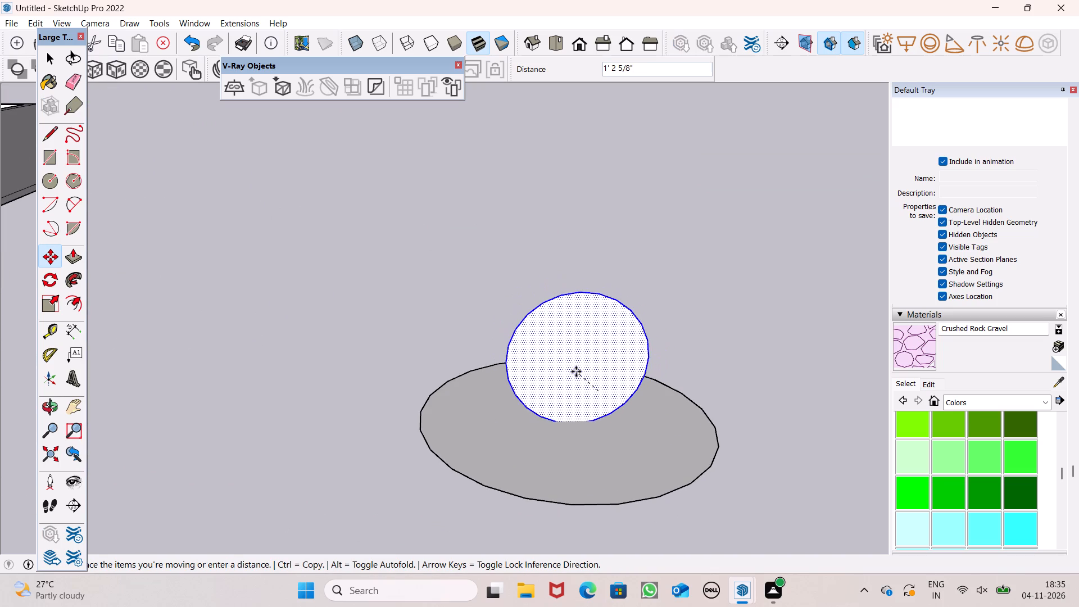
pyautogui.moveTo(576, 372); pyautogui.dragTo(575, 372)
pyautogui.scroll(-6, 577, 412)
pyautogui.moveTo(613, 438); pyautogui.dragTo(612, 576, button='middle')
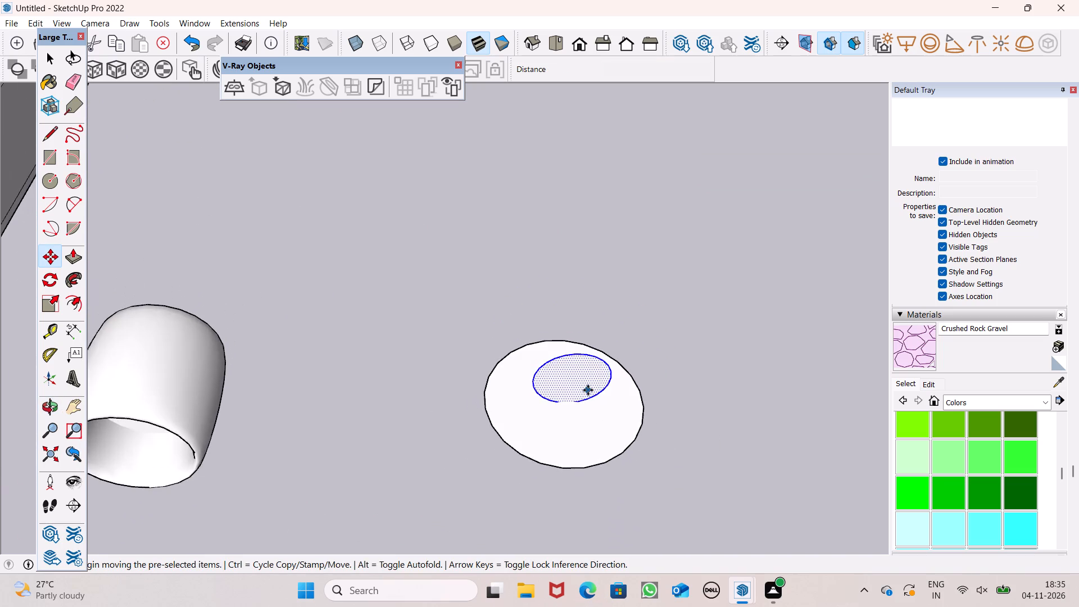
pyautogui.scroll(4, 587, 389)
pyautogui.moveTo(564, 374); pyautogui.dragTo(554, 387)
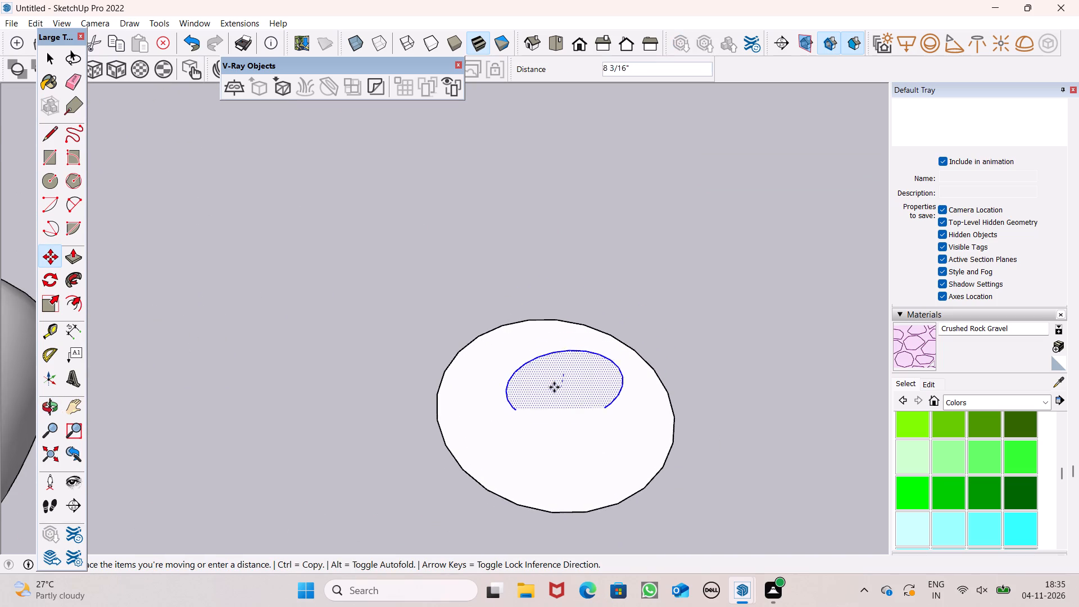
pyautogui.moveTo(554, 387); pyautogui.dragTo(555, 378)
pyautogui.moveTo(569, 368); pyautogui.dragTo(552, 319, button='middle')
pyautogui.scroll(4, 548, 427)
pyautogui.click(584, 398)
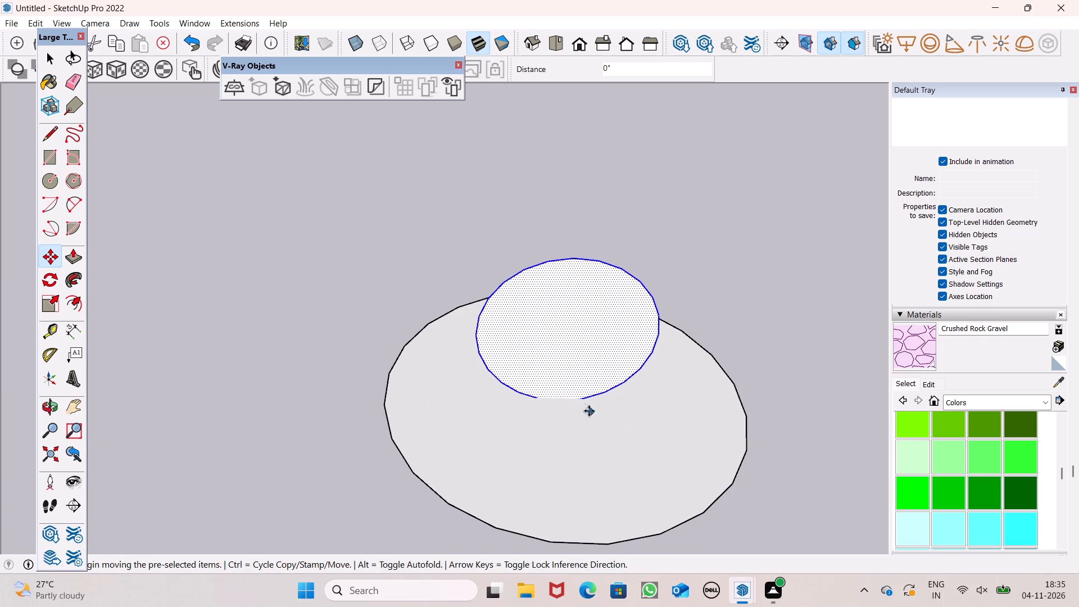
pyautogui.moveTo(582, 396); pyautogui.dragTo(591, 401)
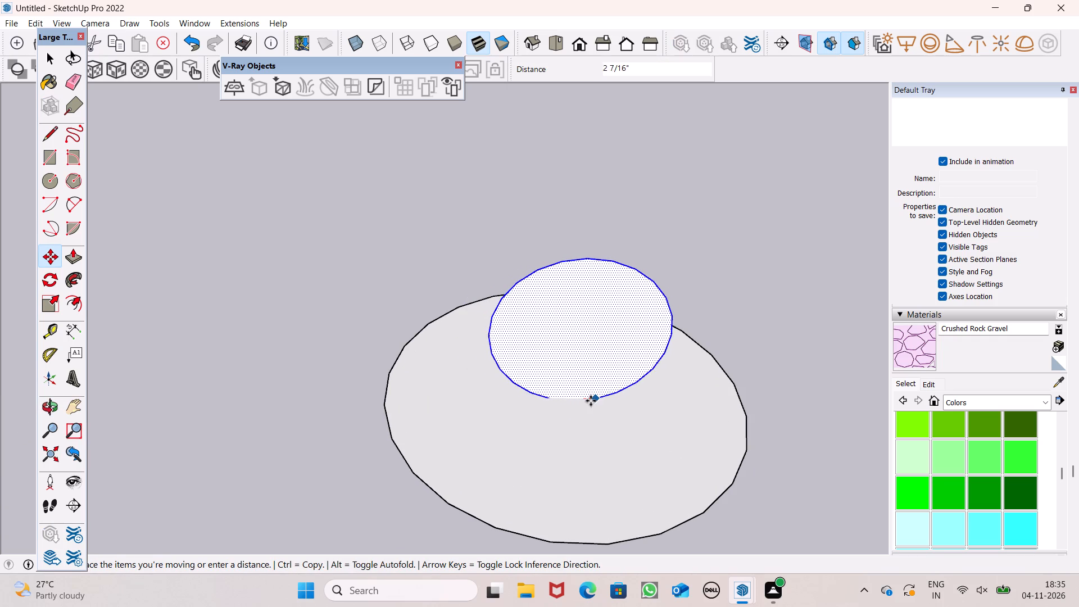
pyautogui.moveTo(591, 401); pyautogui.dragTo(587, 402)
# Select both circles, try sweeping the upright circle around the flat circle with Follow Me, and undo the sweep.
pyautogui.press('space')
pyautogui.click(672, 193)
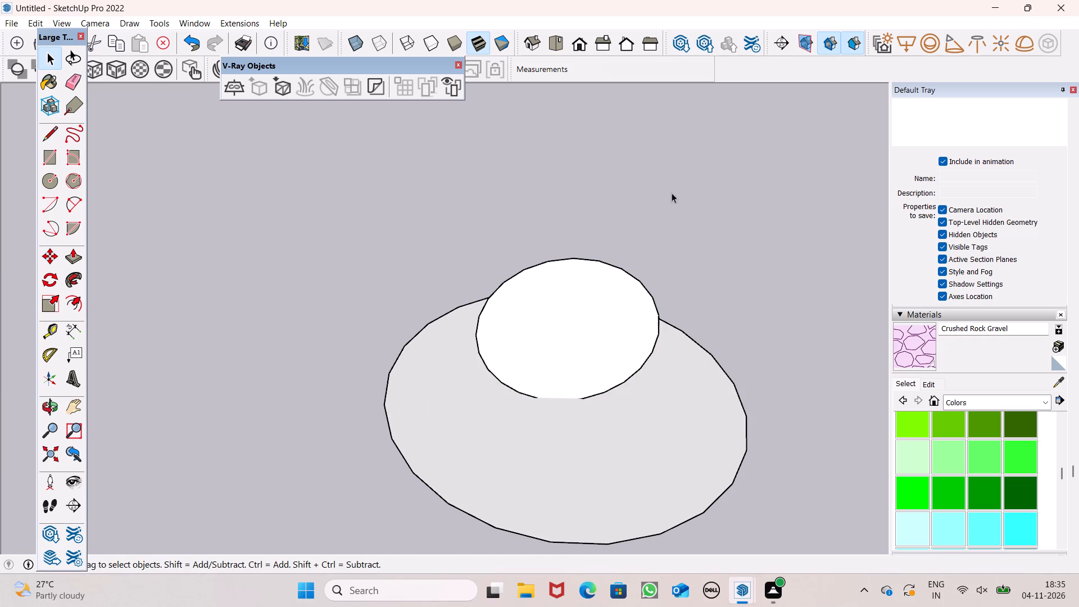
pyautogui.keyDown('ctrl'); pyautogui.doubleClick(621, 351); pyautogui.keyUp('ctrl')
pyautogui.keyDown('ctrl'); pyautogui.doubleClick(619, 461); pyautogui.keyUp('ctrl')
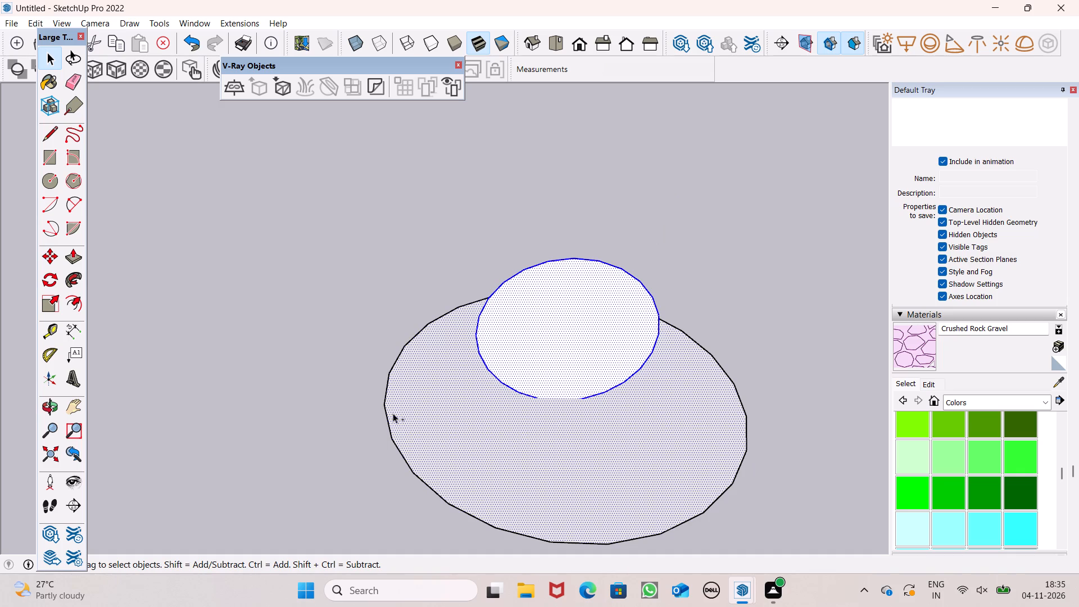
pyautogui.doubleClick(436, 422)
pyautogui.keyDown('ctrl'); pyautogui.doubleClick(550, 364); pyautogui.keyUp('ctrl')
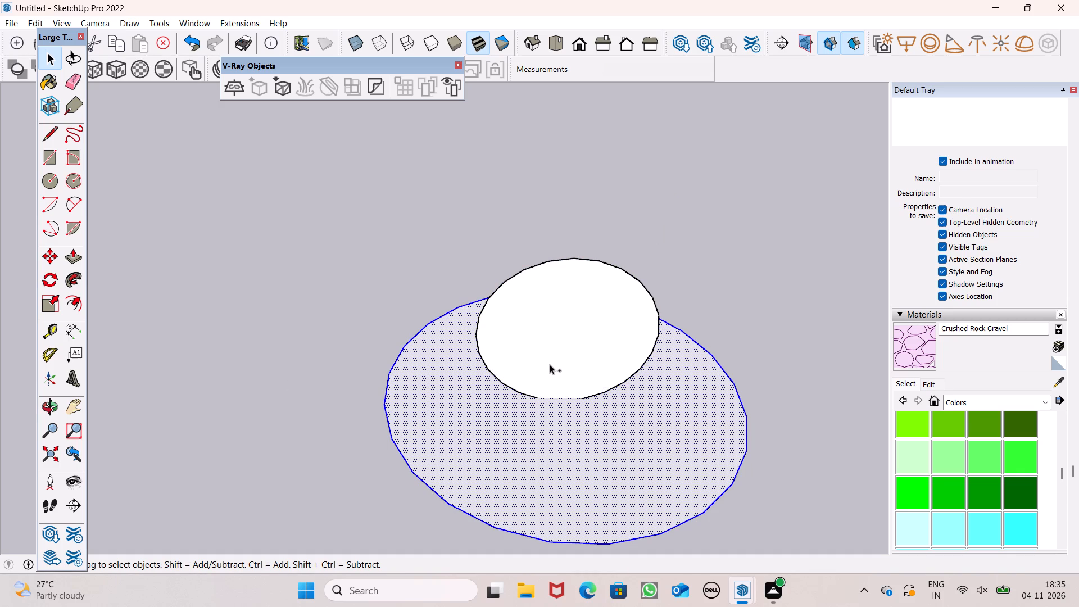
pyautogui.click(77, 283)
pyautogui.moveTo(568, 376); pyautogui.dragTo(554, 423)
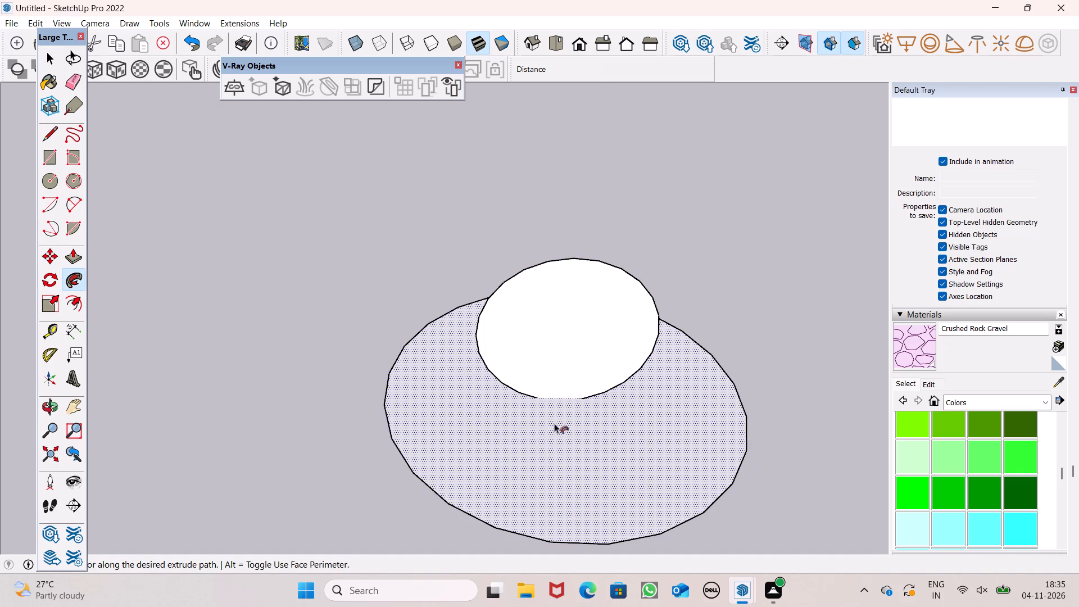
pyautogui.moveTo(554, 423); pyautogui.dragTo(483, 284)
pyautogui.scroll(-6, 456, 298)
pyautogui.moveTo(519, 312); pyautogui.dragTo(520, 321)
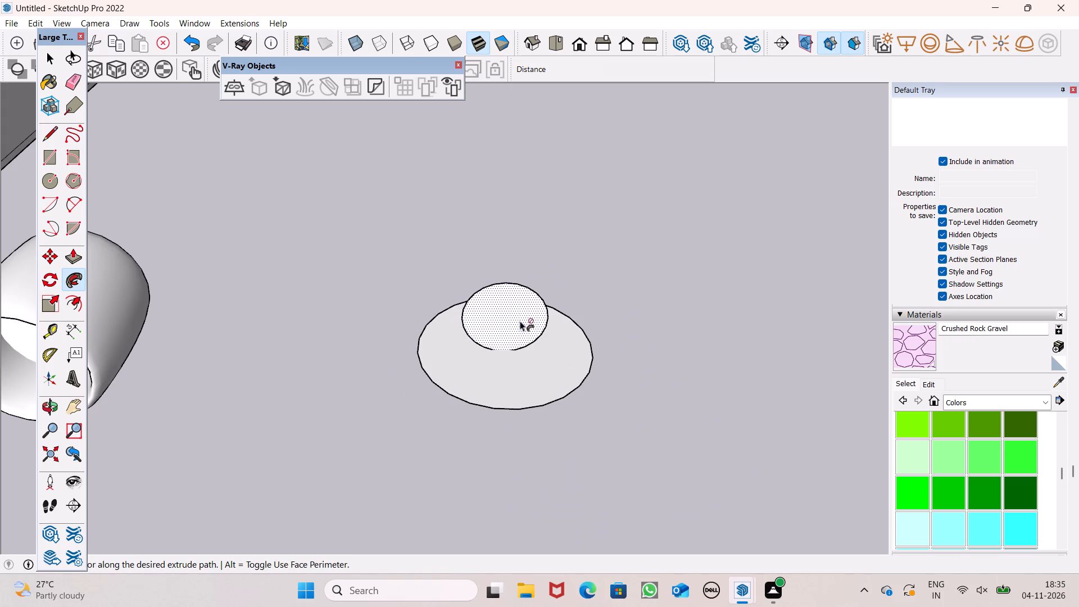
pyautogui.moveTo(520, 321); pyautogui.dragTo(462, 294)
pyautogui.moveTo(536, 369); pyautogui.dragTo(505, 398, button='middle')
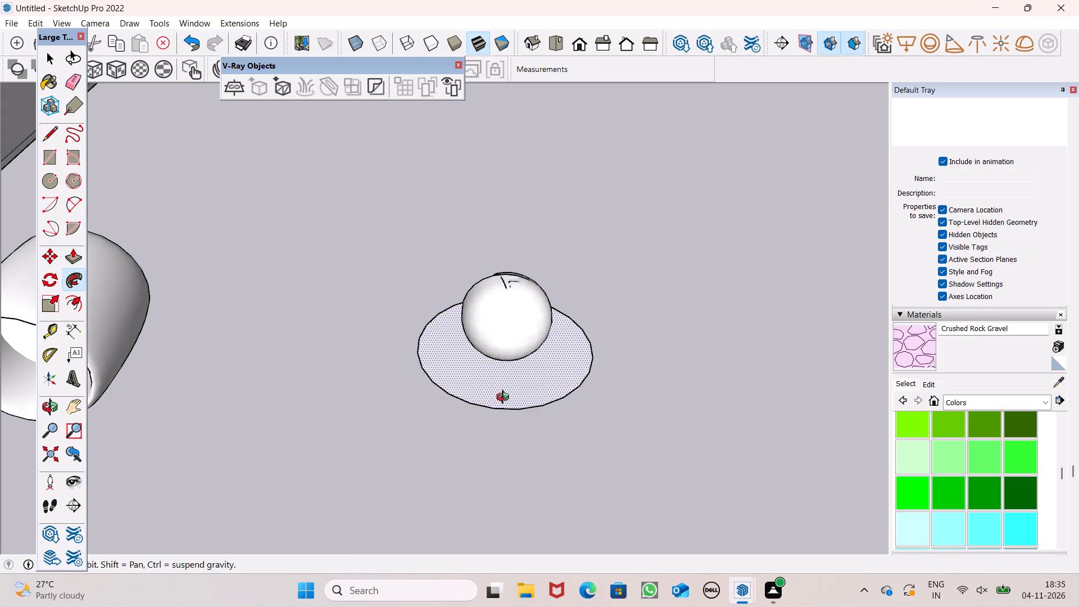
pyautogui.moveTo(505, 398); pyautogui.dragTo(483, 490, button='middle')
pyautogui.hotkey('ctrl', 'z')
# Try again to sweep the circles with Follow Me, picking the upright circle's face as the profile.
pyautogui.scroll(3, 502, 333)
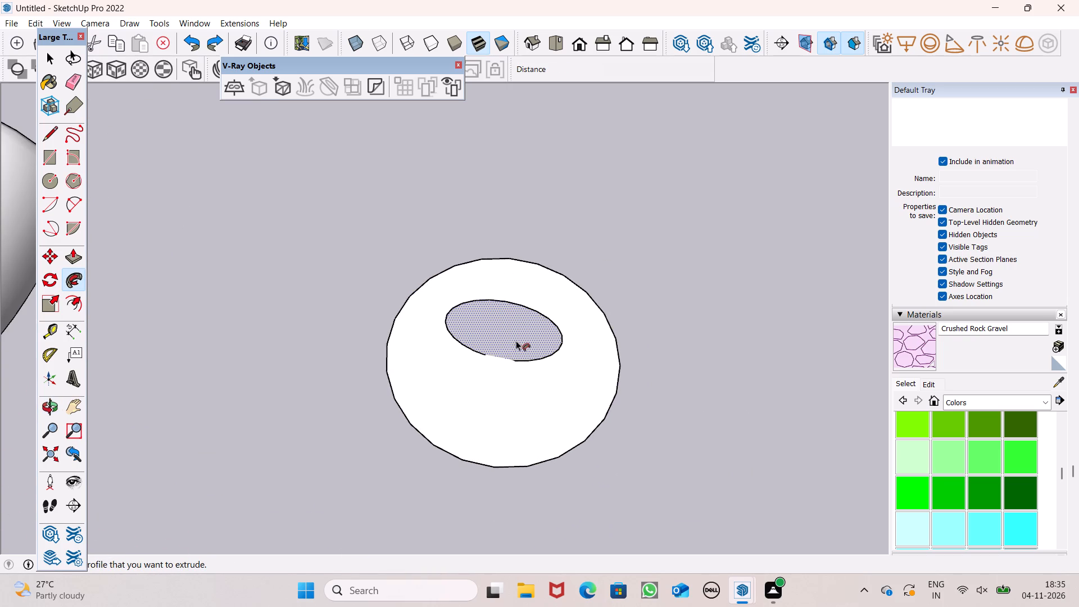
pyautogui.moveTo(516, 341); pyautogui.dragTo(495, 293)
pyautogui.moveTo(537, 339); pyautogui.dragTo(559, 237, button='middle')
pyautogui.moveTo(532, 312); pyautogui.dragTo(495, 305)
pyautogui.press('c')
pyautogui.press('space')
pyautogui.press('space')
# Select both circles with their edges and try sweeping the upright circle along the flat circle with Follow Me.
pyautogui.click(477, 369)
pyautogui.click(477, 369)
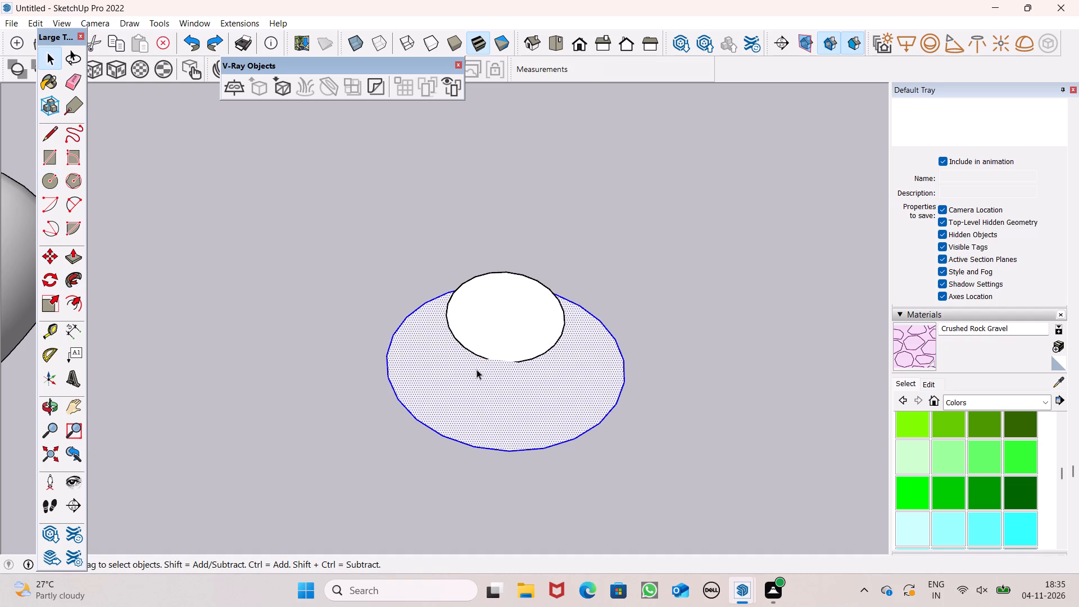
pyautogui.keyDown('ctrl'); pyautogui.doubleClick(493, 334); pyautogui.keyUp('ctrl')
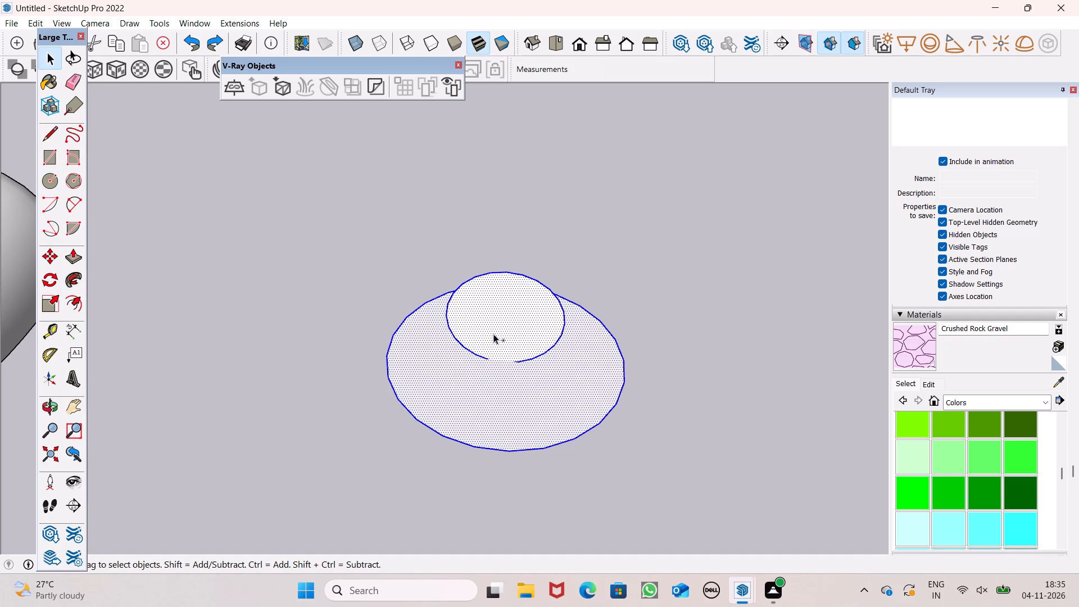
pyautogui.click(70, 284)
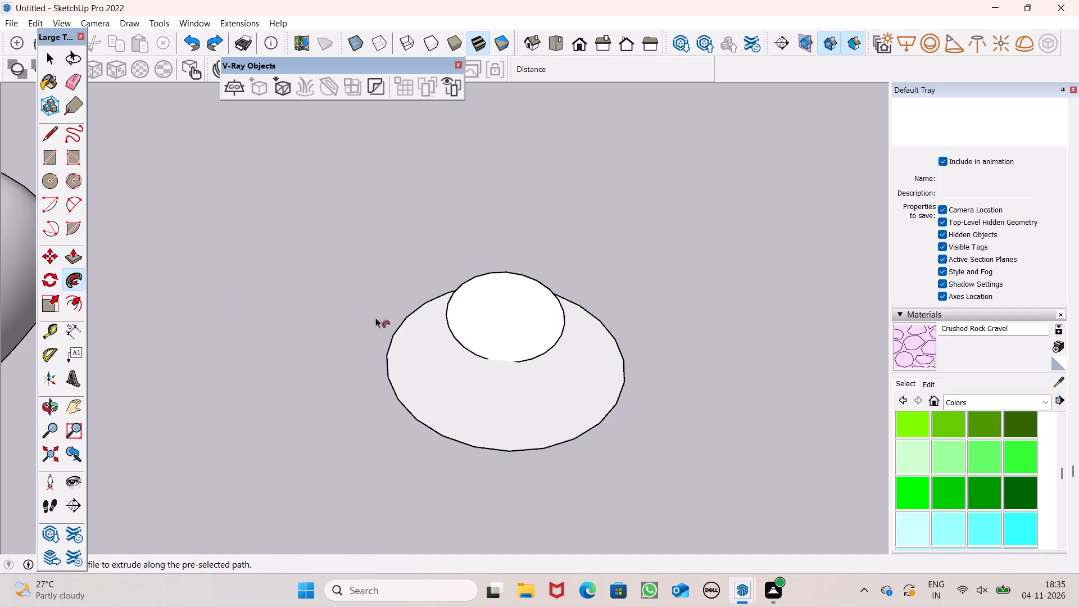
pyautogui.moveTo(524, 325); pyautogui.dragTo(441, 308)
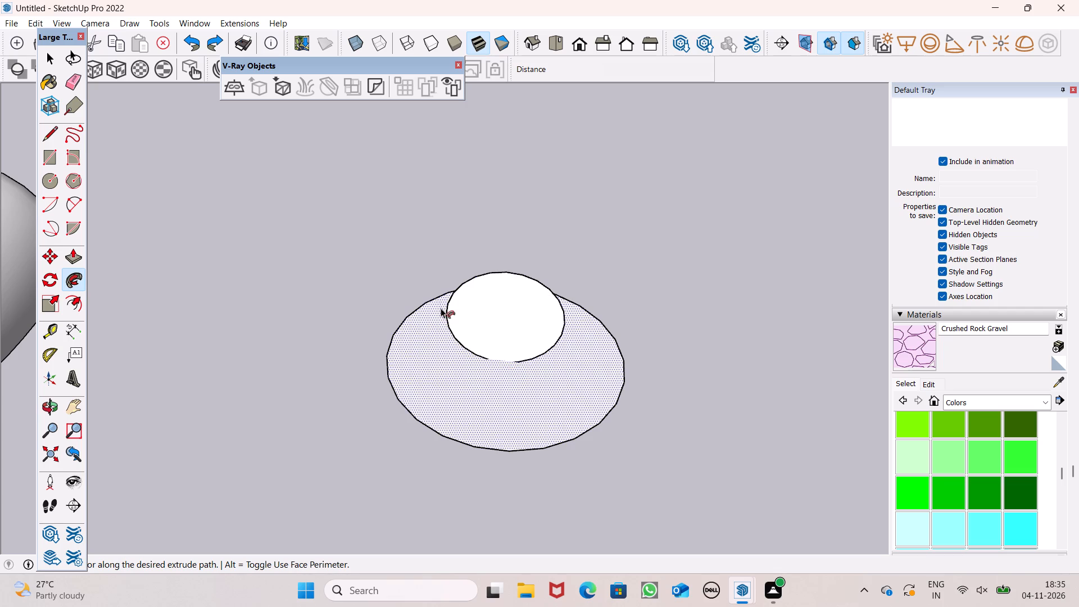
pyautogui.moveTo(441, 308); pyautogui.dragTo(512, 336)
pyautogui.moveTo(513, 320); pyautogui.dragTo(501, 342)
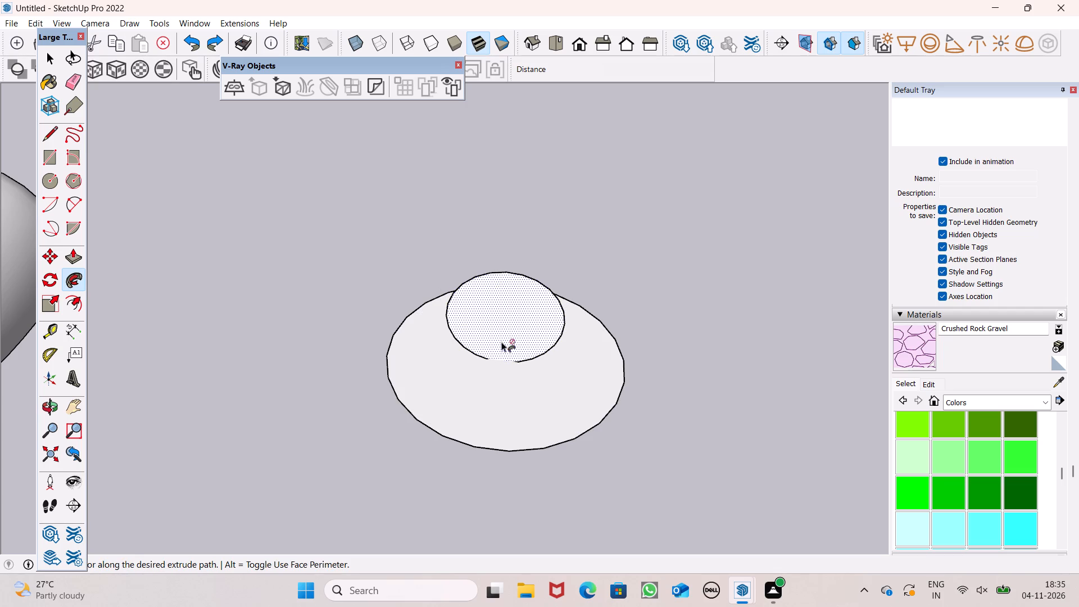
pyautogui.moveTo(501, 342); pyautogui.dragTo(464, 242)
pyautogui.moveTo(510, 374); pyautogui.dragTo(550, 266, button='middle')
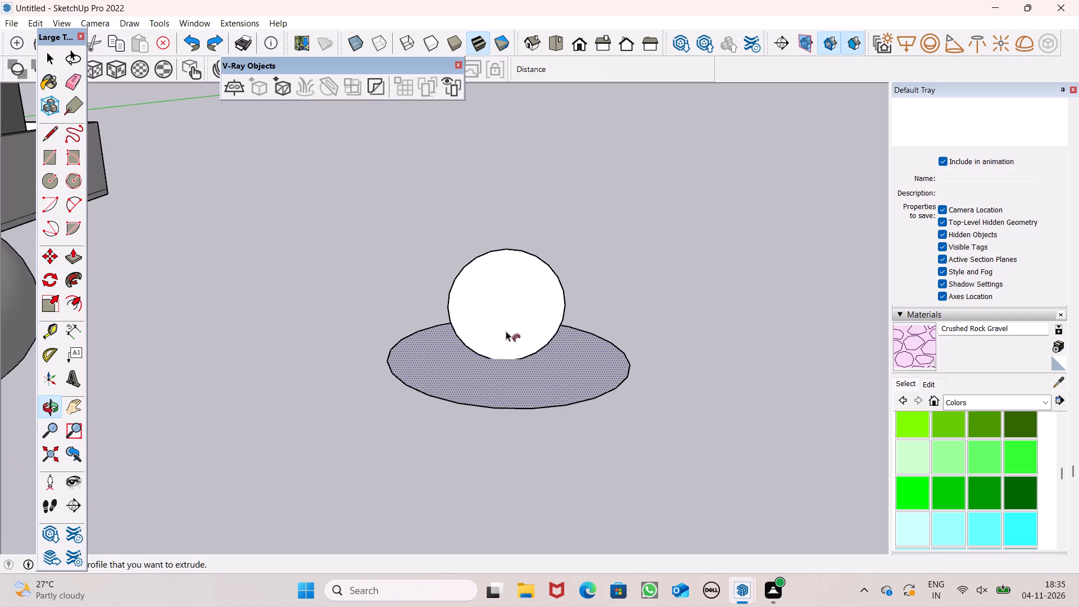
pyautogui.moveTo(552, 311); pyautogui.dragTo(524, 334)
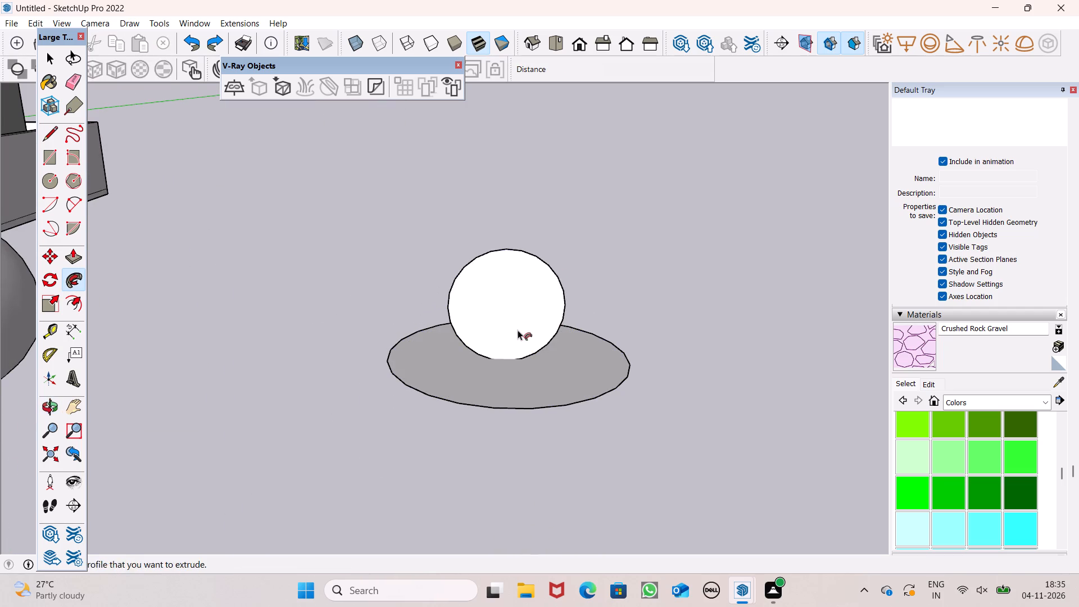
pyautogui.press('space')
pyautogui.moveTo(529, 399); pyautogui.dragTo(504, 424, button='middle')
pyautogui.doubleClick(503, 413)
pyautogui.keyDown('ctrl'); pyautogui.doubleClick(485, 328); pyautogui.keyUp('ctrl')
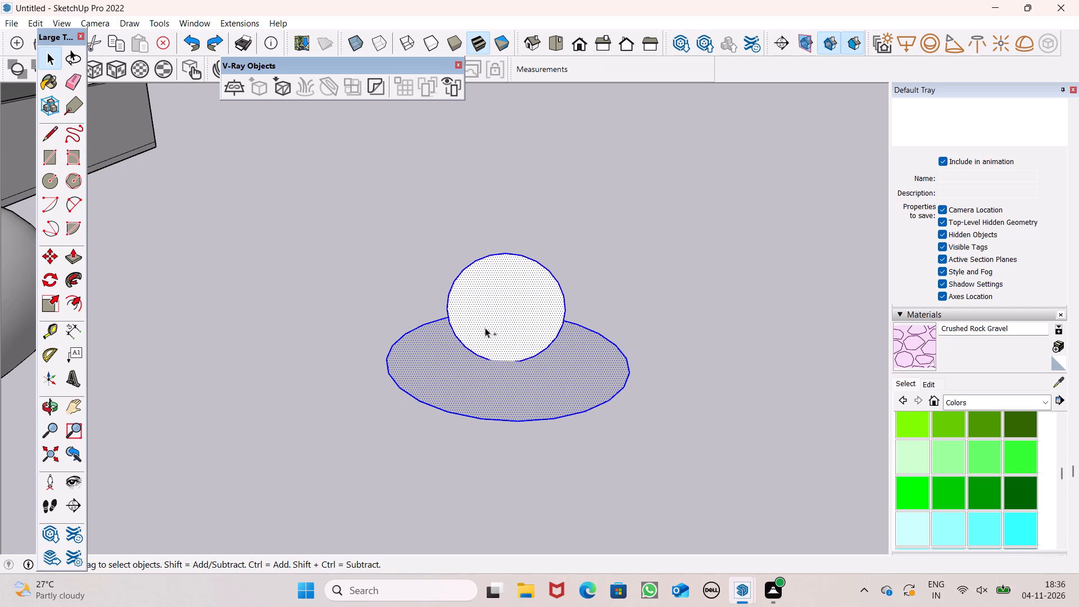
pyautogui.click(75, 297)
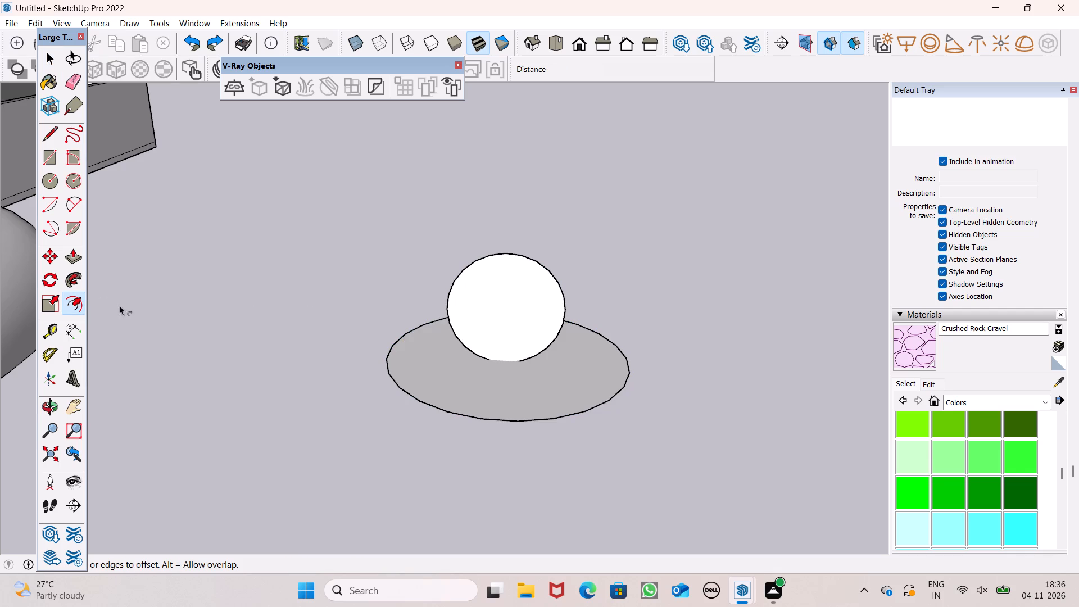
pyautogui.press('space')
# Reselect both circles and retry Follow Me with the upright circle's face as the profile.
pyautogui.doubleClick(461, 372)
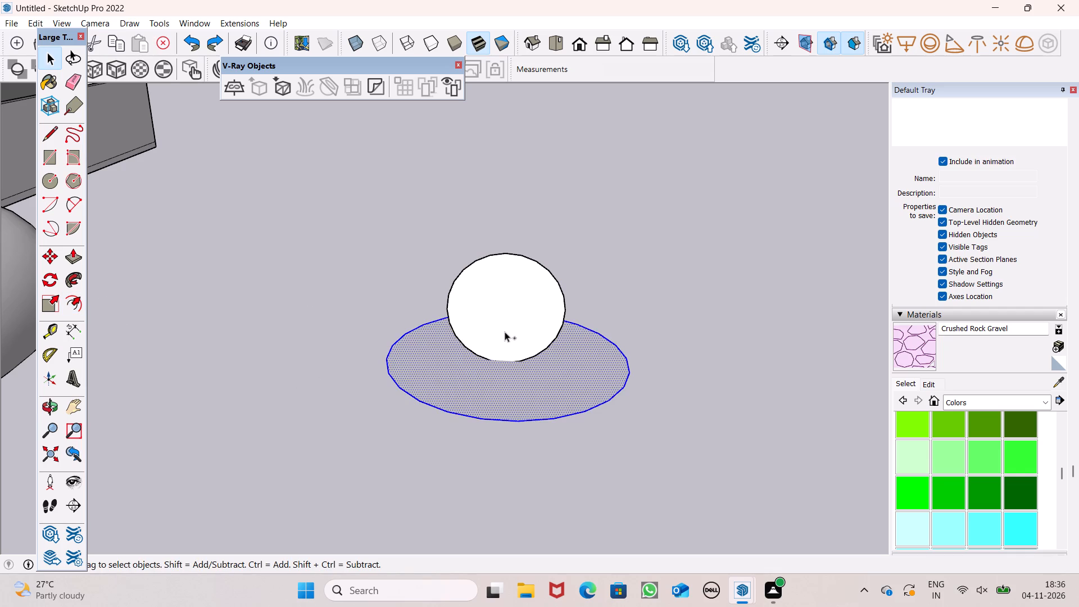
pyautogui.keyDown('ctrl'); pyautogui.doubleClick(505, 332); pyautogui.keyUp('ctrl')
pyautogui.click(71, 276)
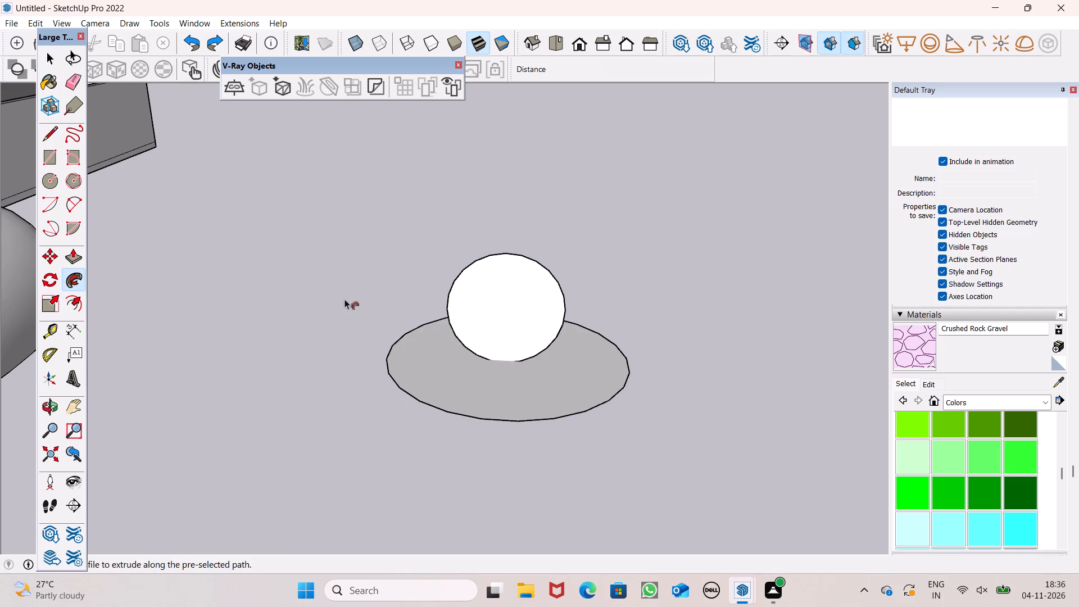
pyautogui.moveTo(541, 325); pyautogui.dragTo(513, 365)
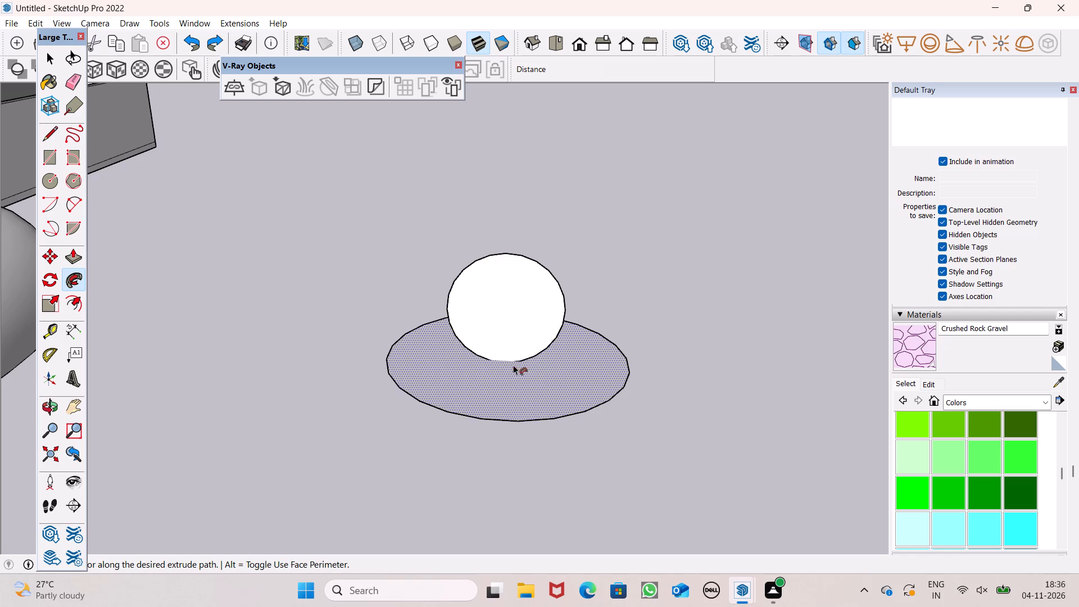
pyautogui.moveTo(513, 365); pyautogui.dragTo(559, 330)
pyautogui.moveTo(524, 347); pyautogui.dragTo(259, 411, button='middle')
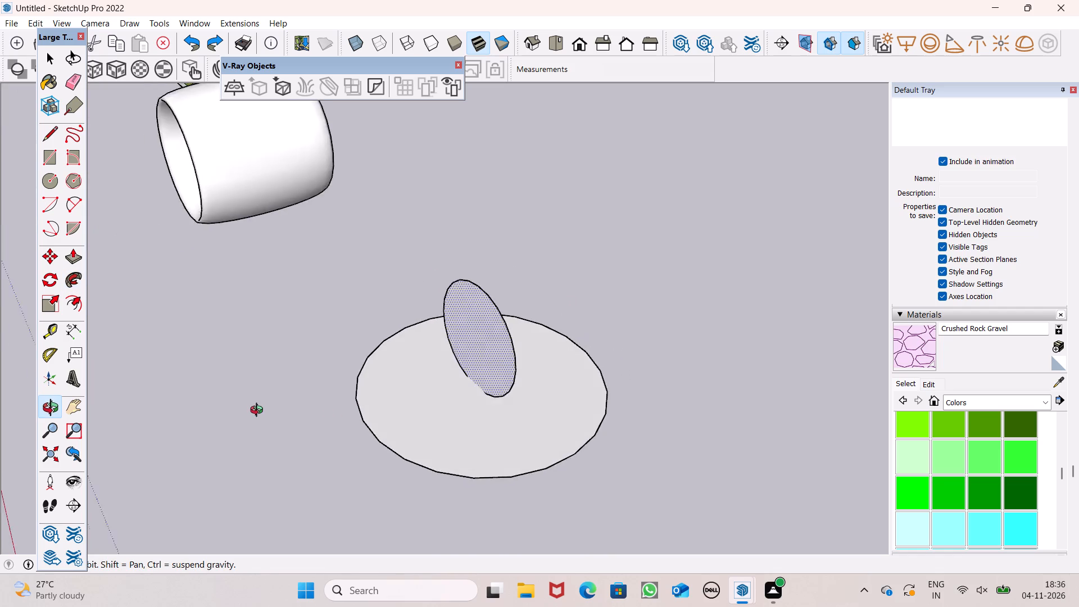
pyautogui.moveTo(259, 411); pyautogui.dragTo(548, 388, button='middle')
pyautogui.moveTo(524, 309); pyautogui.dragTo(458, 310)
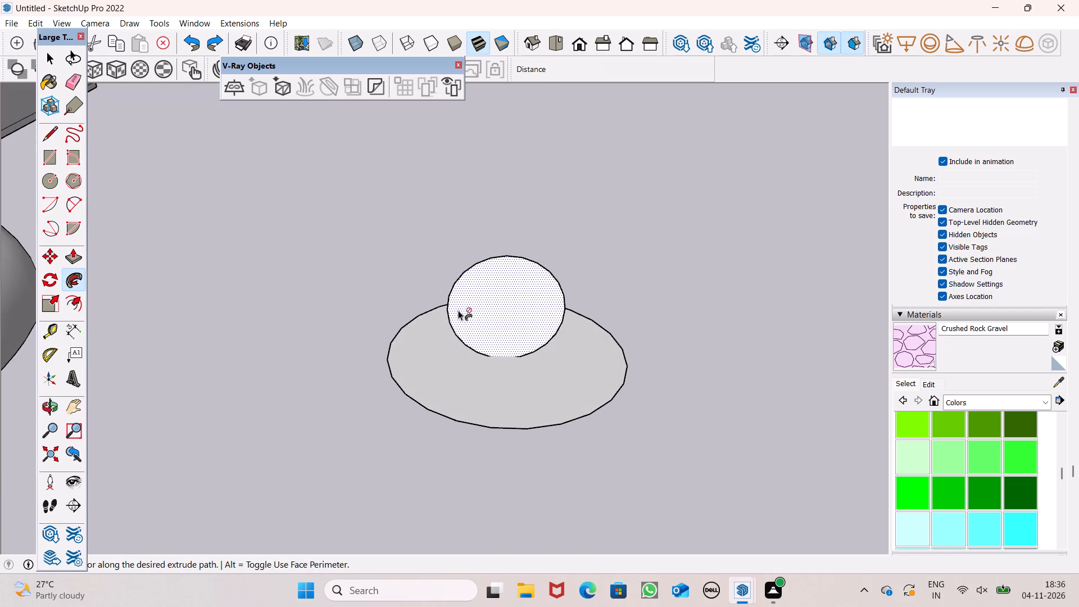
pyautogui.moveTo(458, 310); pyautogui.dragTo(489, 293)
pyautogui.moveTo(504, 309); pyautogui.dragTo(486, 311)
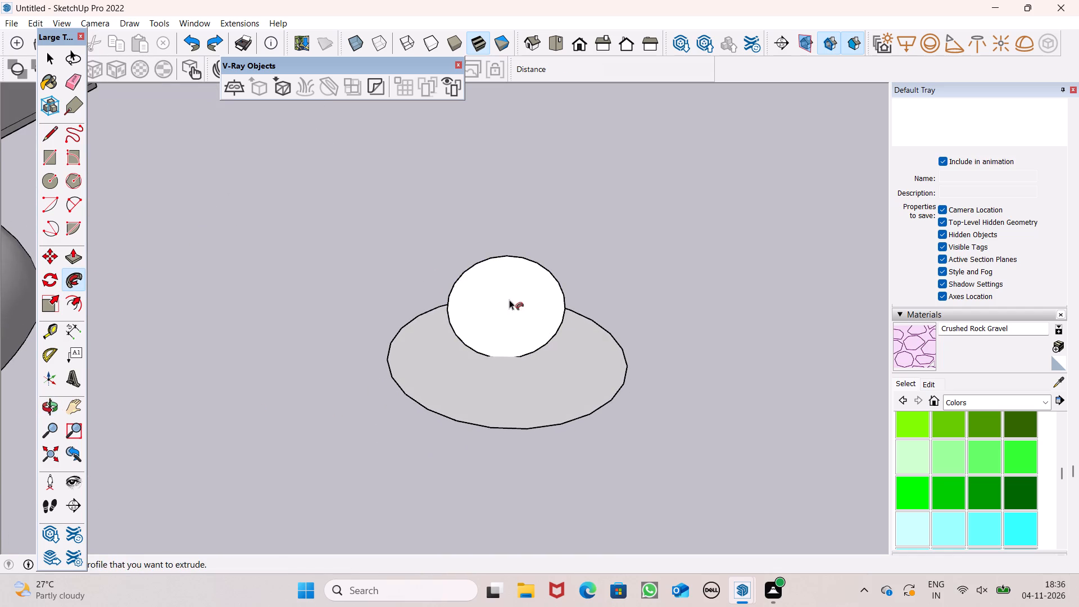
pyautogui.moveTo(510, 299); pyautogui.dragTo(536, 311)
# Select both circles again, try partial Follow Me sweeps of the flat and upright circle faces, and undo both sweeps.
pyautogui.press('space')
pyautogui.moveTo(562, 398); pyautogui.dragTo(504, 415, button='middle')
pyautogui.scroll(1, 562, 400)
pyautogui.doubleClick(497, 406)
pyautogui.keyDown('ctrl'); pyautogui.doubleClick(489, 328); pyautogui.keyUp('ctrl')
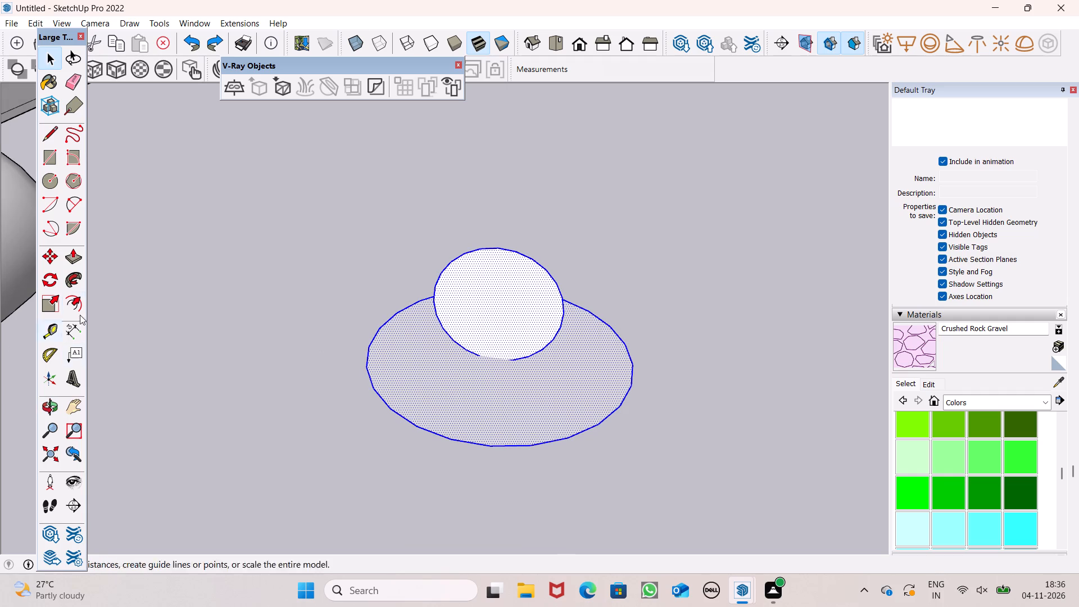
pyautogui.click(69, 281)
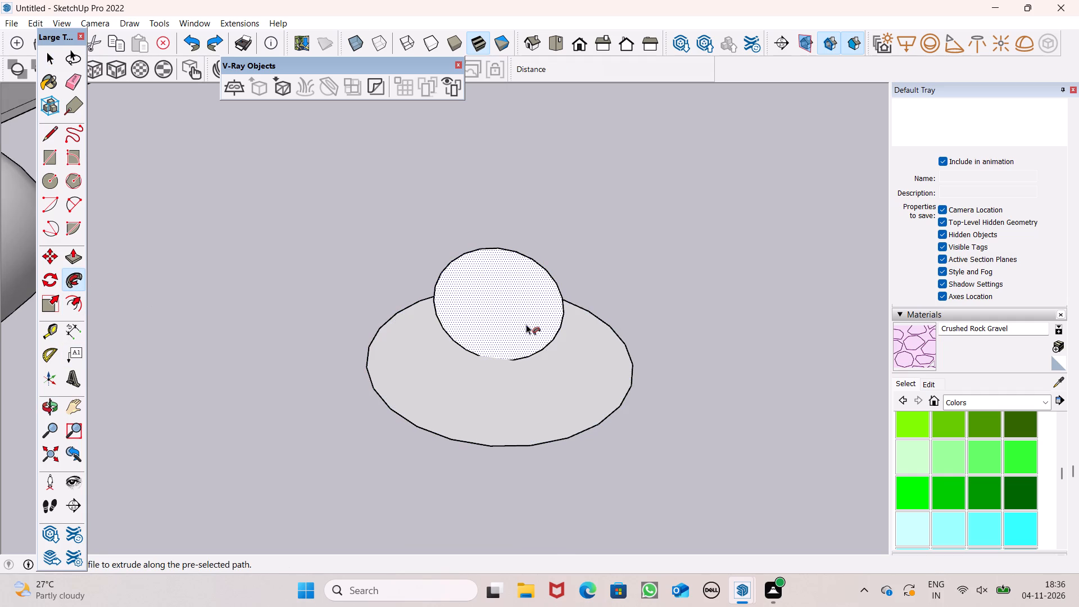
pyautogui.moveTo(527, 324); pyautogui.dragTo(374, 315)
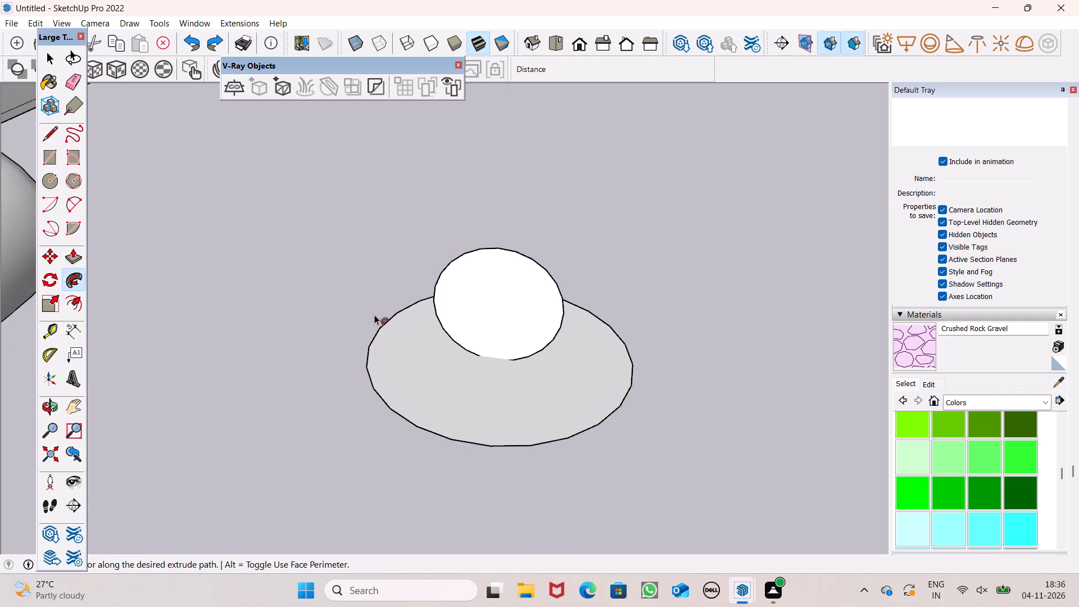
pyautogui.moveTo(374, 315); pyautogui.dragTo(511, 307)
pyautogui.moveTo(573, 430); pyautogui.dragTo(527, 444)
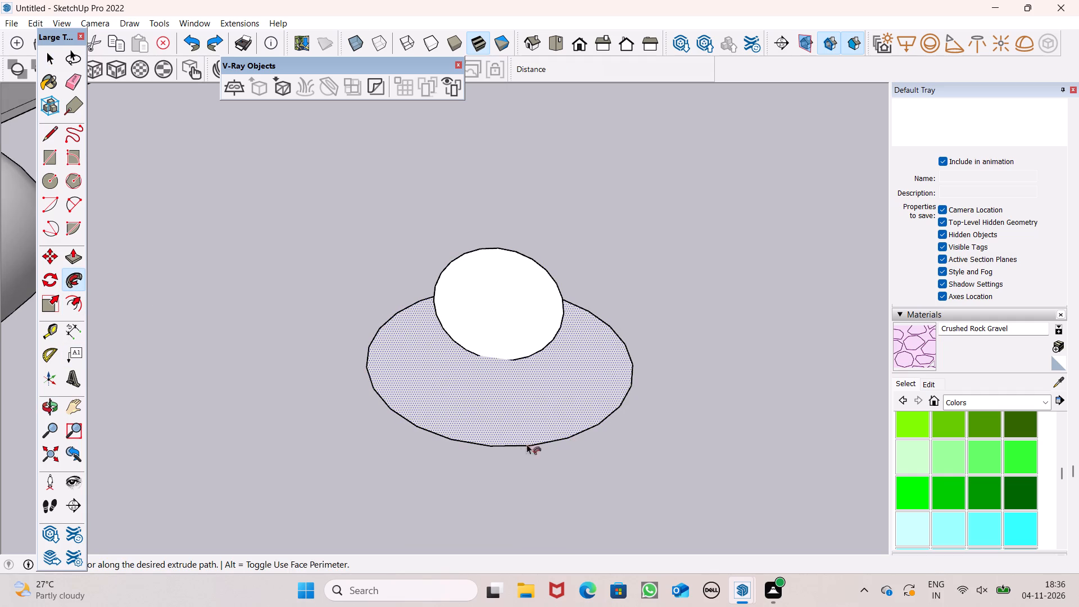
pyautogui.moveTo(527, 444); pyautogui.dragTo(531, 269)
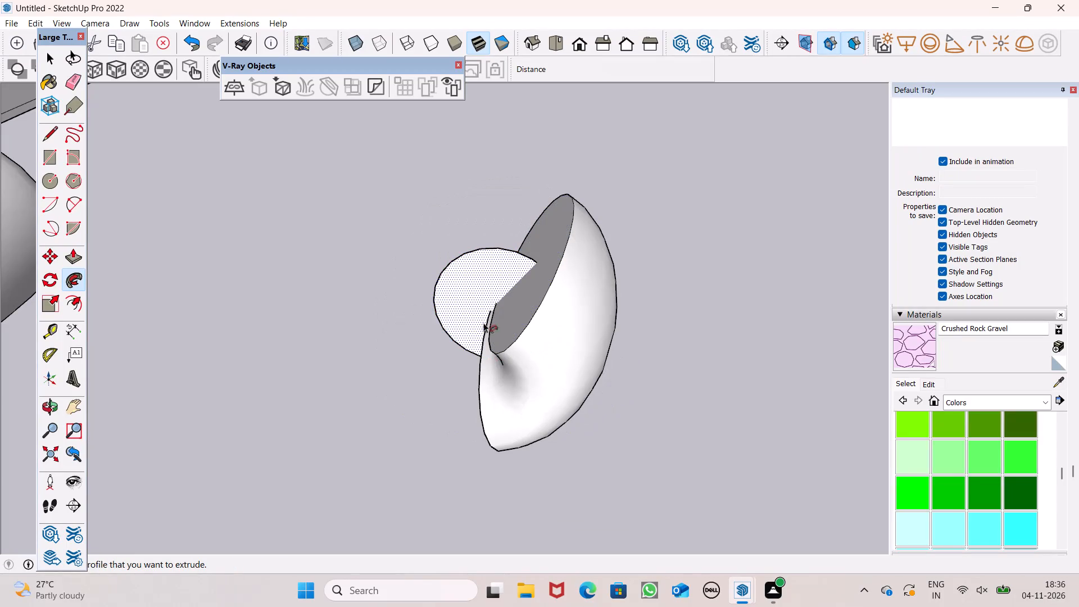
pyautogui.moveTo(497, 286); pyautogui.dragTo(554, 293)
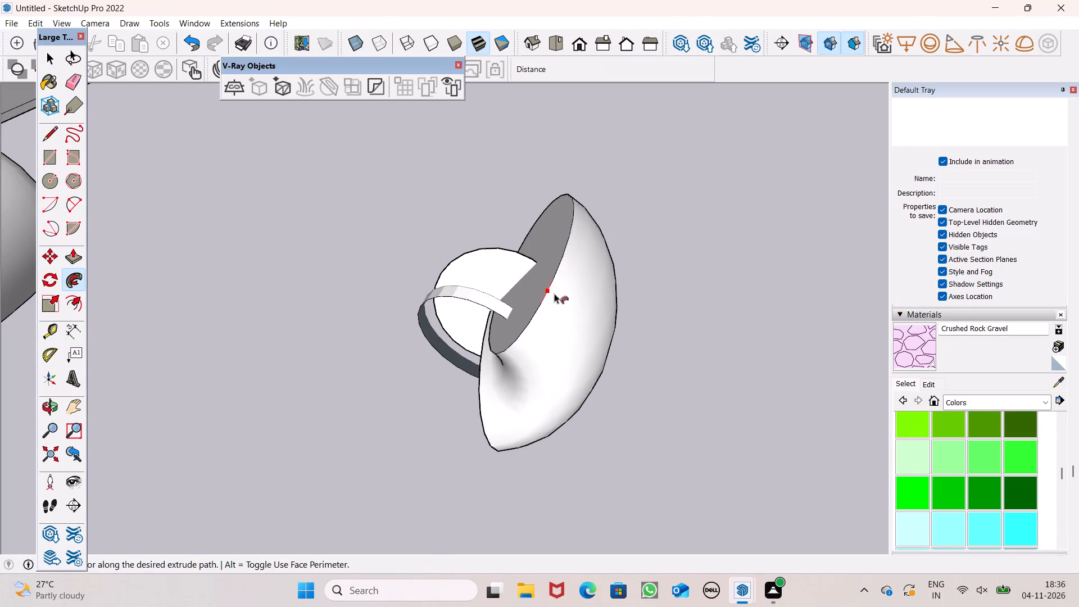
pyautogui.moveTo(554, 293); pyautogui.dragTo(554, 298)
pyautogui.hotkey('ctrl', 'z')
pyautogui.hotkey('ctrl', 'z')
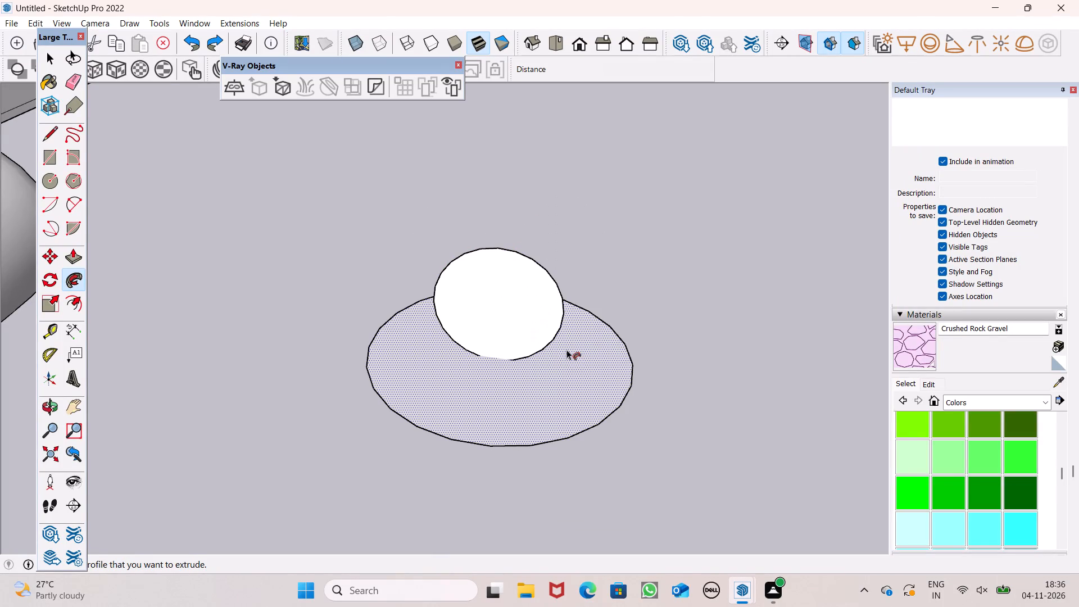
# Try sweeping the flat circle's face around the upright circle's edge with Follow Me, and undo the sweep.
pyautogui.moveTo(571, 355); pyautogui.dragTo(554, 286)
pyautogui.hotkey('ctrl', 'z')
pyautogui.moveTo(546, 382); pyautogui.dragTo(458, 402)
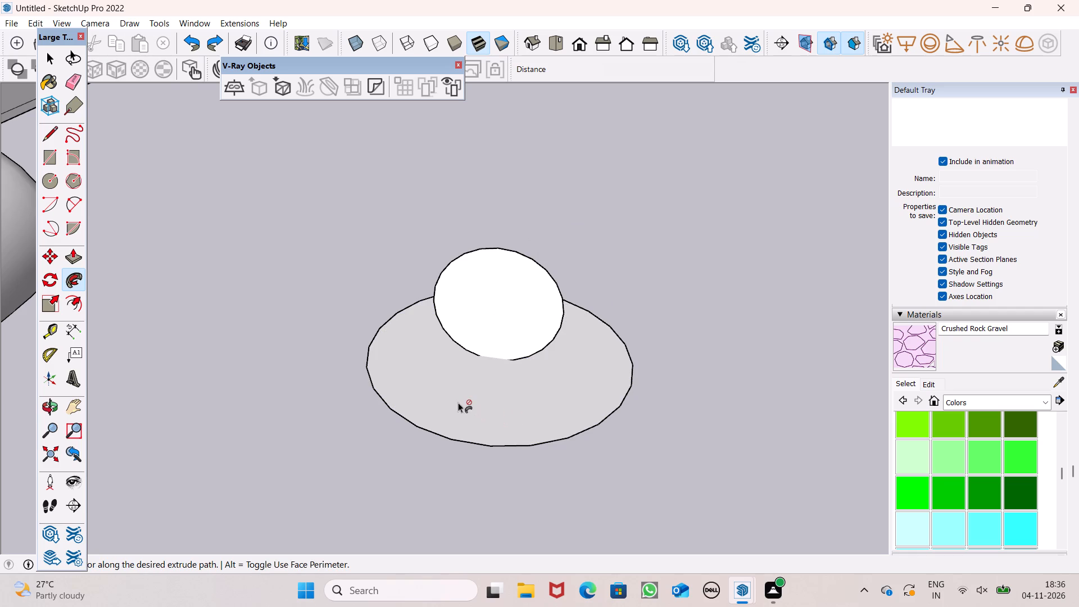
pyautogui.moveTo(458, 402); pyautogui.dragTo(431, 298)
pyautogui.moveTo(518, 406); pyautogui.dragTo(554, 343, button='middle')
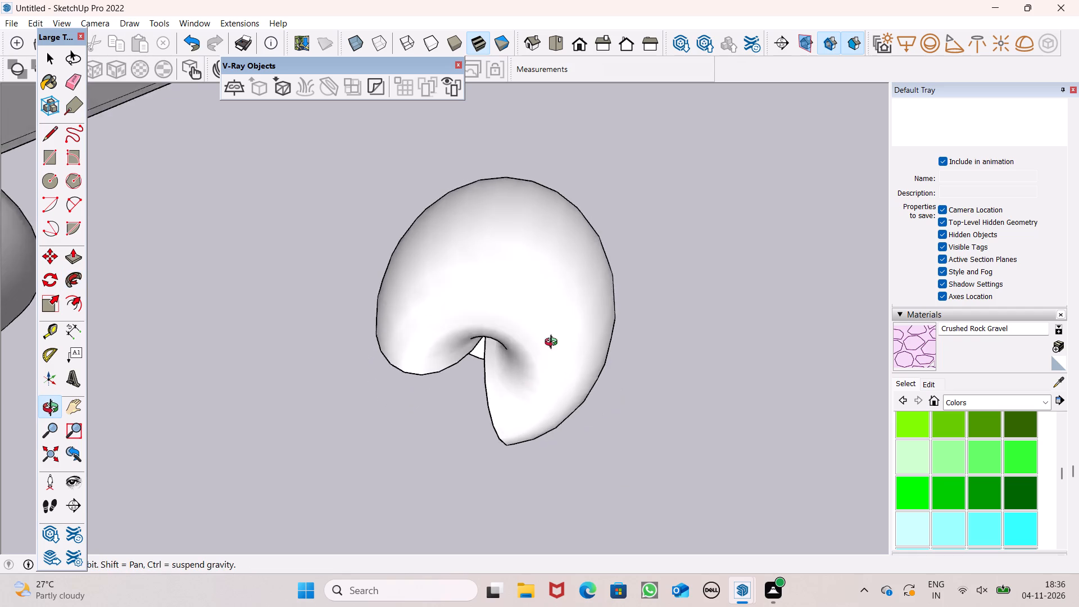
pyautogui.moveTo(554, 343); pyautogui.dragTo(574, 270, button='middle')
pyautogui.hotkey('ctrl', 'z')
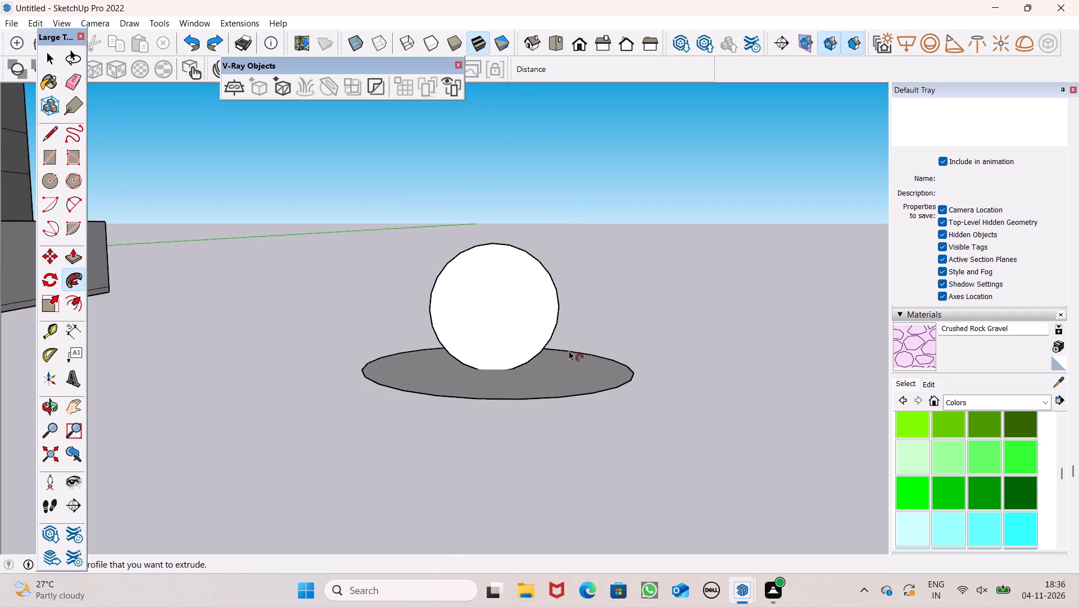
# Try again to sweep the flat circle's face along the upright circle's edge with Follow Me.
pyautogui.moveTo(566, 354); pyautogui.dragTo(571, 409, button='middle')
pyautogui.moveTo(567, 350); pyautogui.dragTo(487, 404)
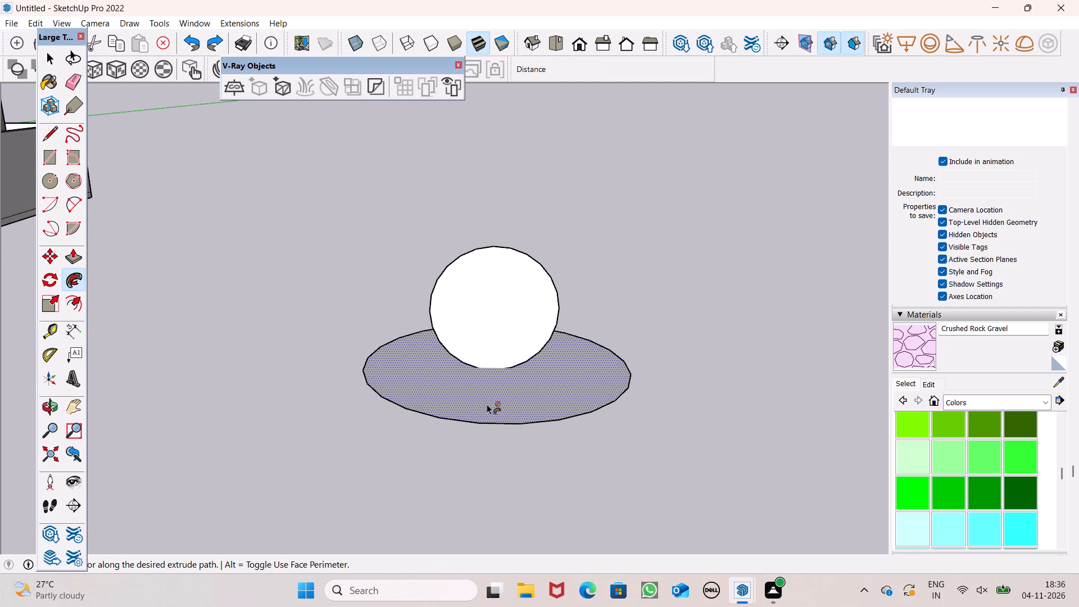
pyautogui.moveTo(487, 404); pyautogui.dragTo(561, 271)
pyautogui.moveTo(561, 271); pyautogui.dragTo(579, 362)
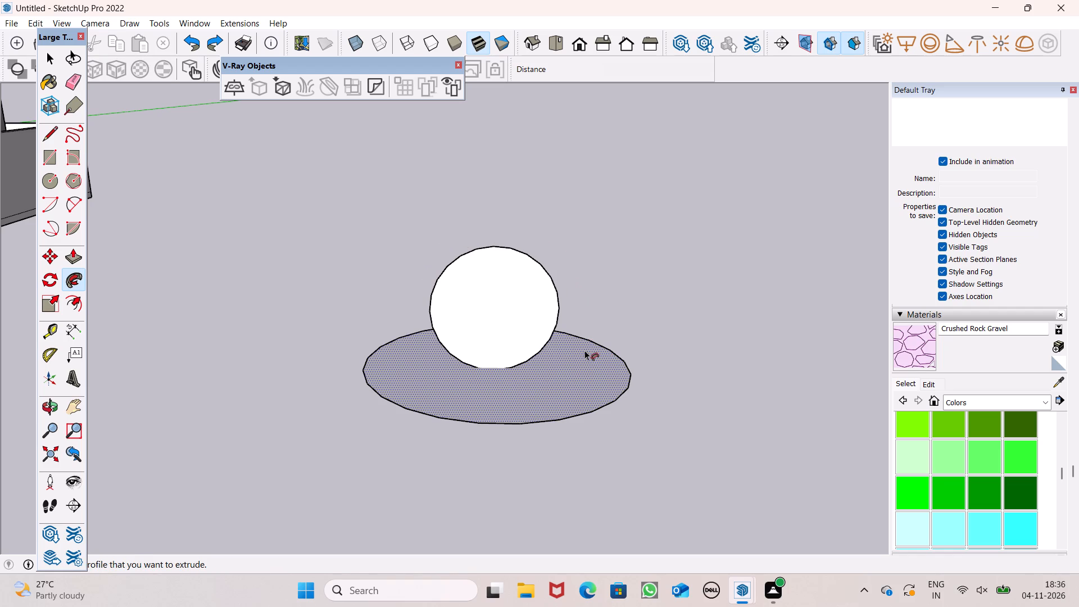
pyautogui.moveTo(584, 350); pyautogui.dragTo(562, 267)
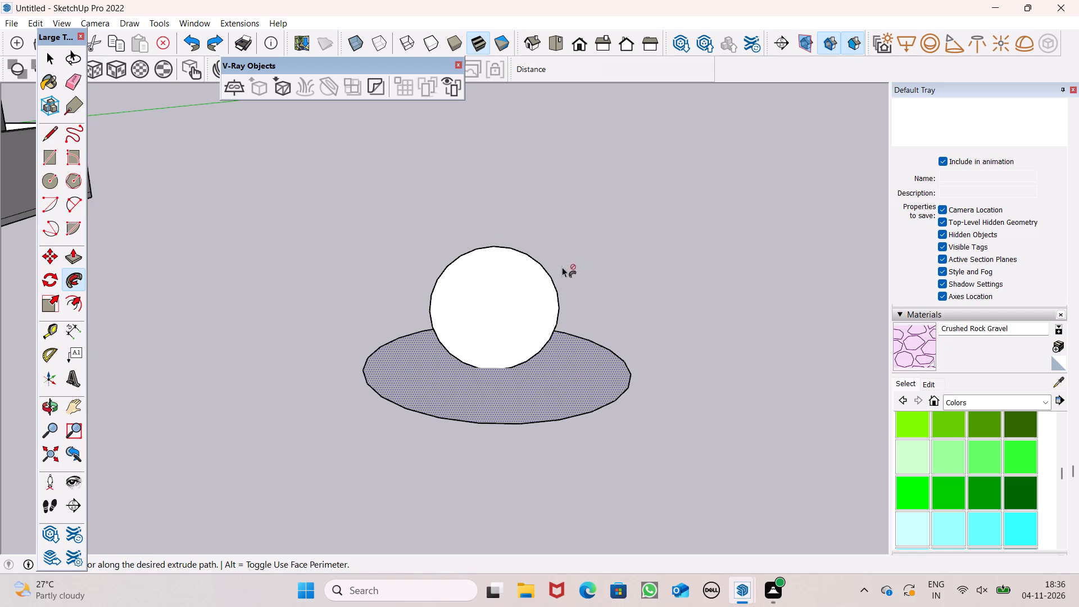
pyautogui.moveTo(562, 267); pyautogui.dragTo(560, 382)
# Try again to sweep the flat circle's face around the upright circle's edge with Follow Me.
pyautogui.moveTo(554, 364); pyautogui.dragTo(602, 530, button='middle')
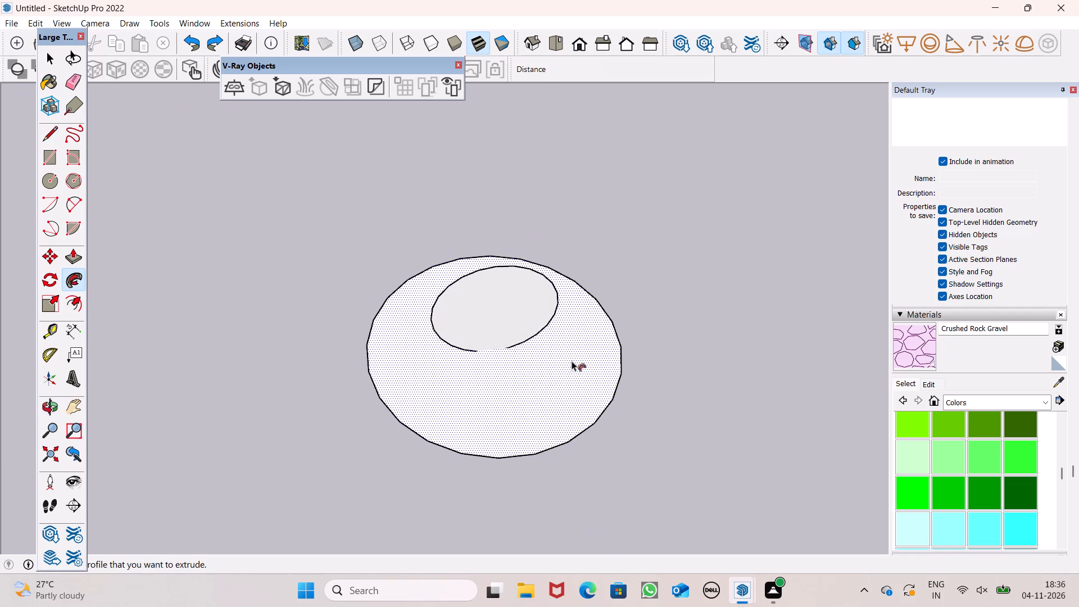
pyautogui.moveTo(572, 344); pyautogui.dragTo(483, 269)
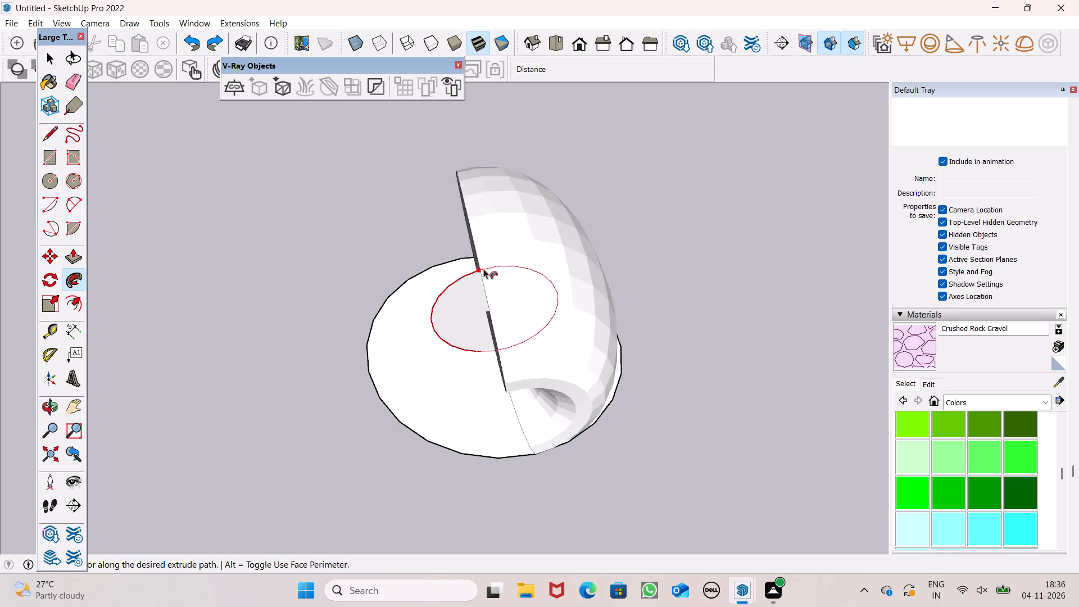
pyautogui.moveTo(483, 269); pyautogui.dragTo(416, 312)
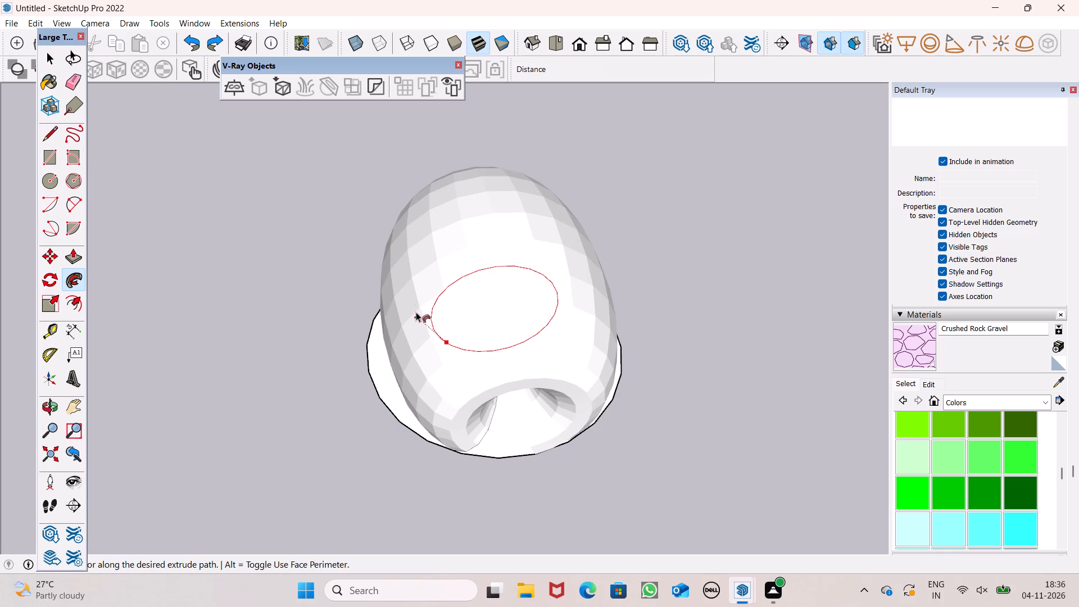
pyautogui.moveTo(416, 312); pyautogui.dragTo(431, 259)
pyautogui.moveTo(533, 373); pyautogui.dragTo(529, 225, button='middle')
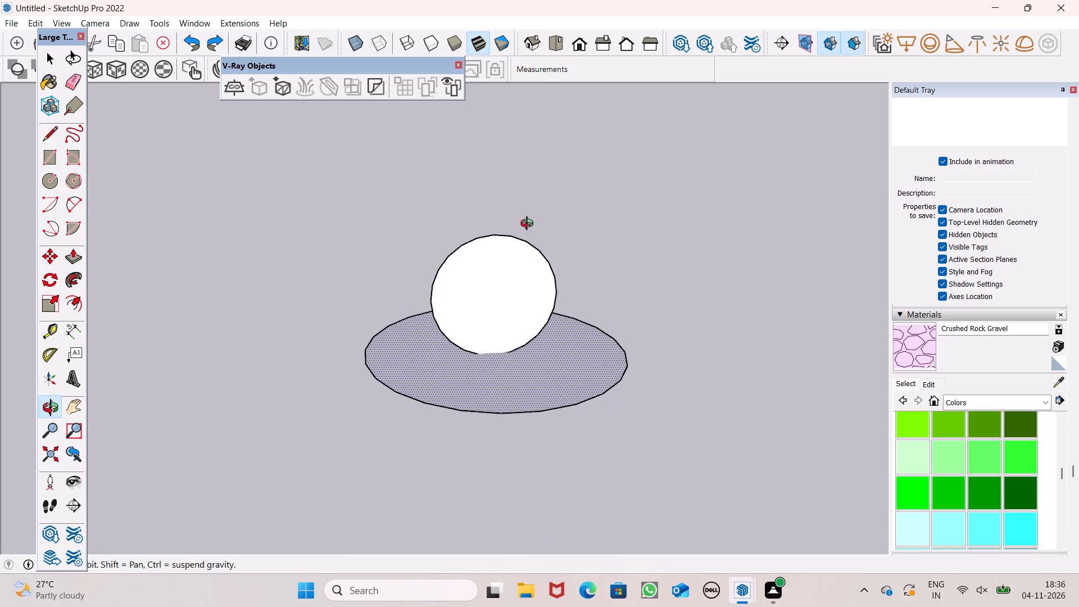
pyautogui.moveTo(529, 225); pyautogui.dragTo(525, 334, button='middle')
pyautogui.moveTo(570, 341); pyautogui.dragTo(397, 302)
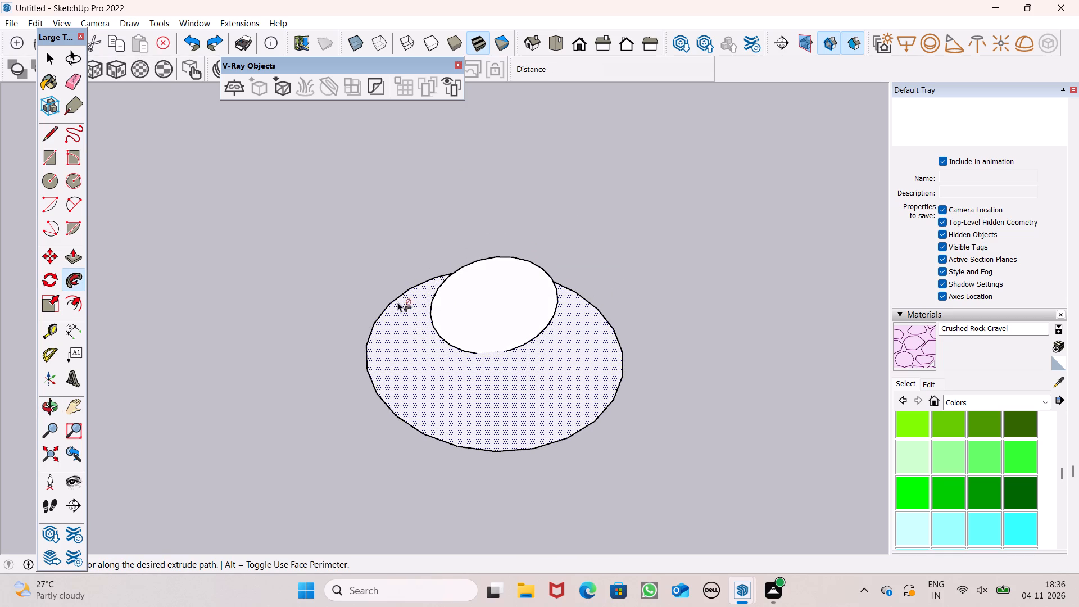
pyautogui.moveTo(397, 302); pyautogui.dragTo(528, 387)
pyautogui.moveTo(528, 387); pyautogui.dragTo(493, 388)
# Sweep the flat circle's face all the way around the upright circle's edge with Follow Me.
pyautogui.moveTo(510, 391); pyautogui.dragTo(516, 333, button='middle')
pyautogui.scroll(2, 516, 334)
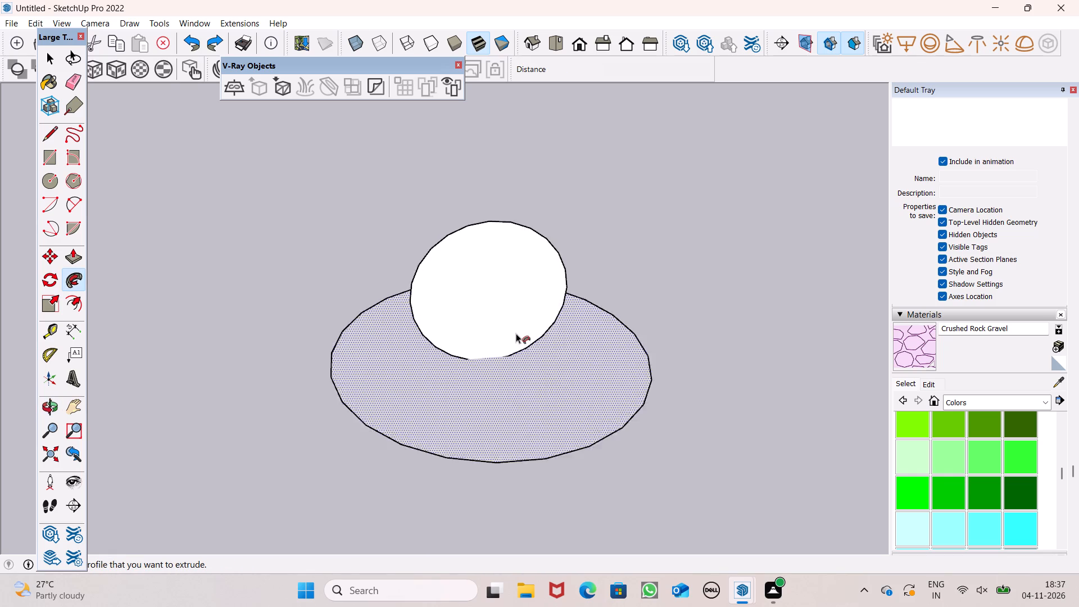
pyautogui.scroll(3, 516, 333)
pyautogui.moveTo(490, 428); pyautogui.dragTo(394, 252)
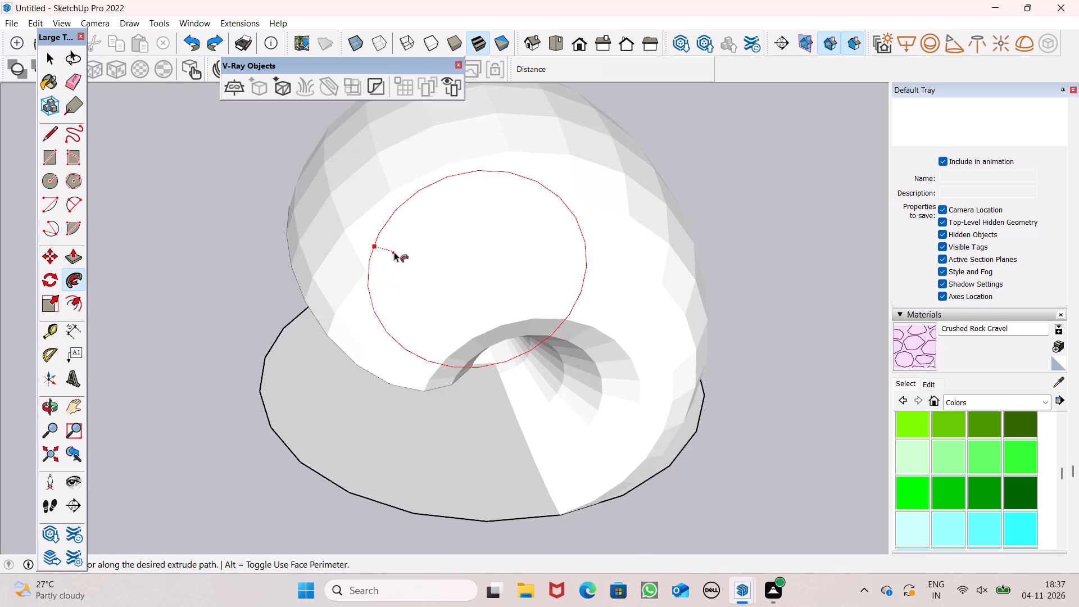
pyautogui.moveTo(394, 252); pyautogui.dragTo(519, 406)
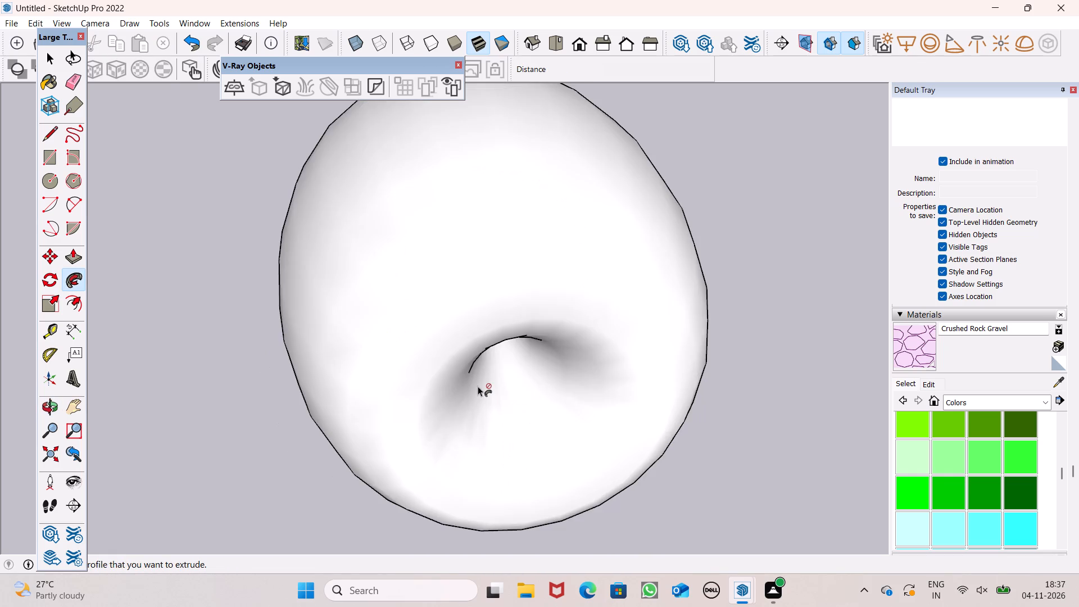
# Examine the swept round object from several angles, including its central dimple.
pyautogui.scroll(-5, 478, 386)
pyautogui.press('space')
pyautogui.moveTo(552, 451); pyautogui.dragTo(473, 275, button='middle')
pyautogui.press('space')
pyautogui.scroll(-6, 481, 294)
pyautogui.moveTo(547, 396); pyautogui.dragTo(539, 363, button='middle')
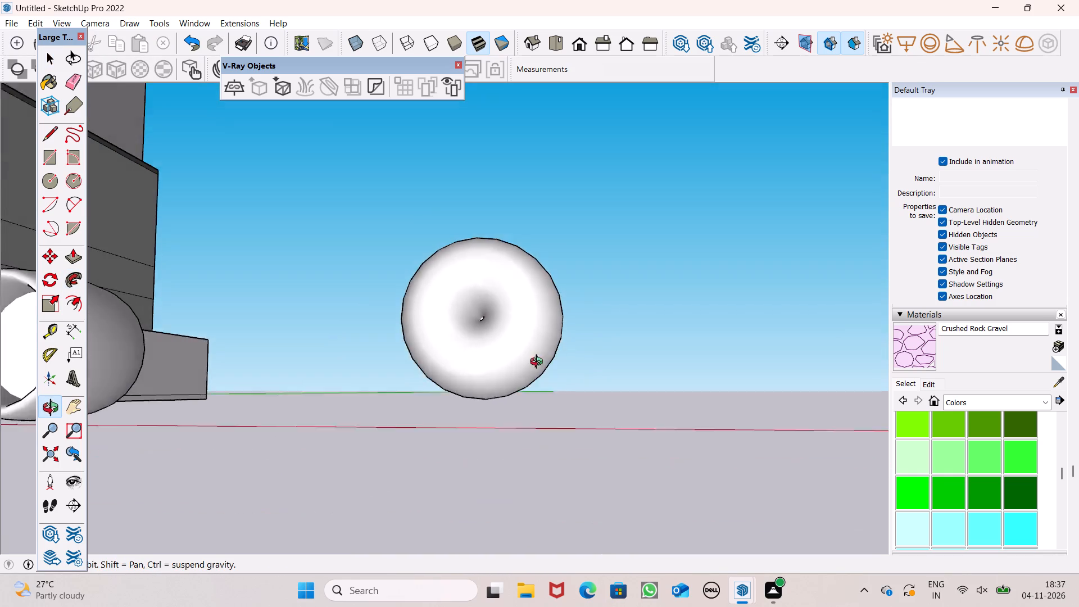
pyautogui.moveTo(539, 363); pyautogui.dragTo(427, 436, button='middle')
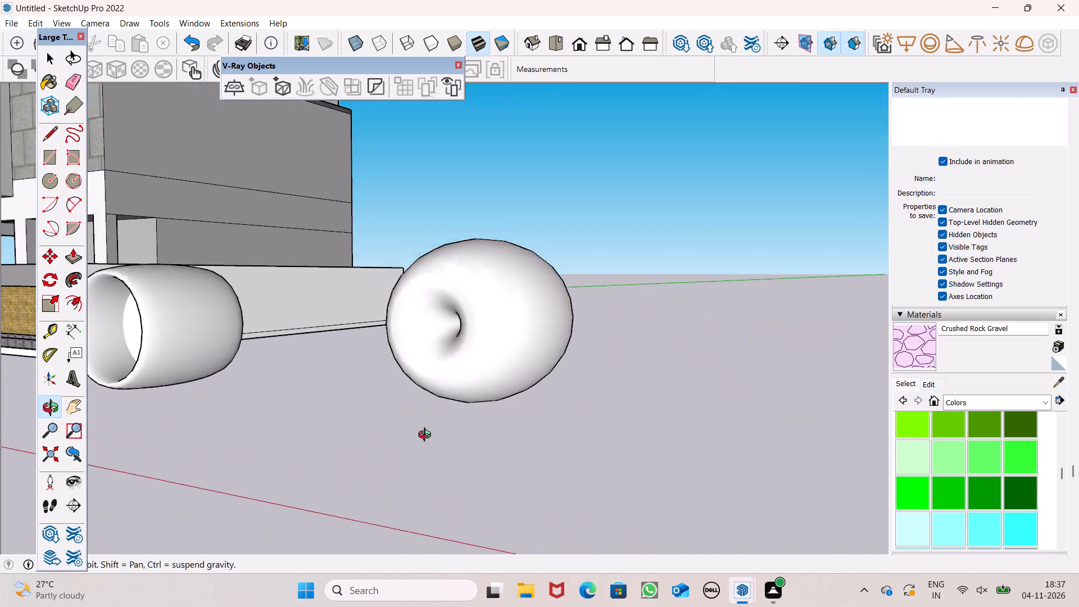
pyautogui.moveTo(427, 436); pyautogui.dragTo(538, 410, button='middle')
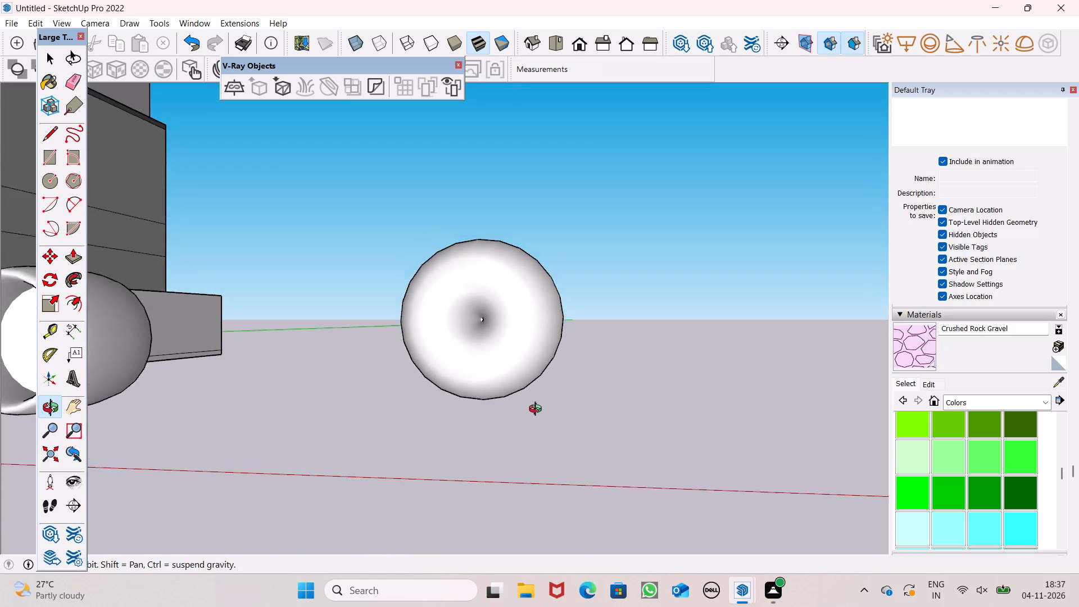
pyautogui.moveTo(538, 410); pyautogui.dragTo(543, 479, button='middle')
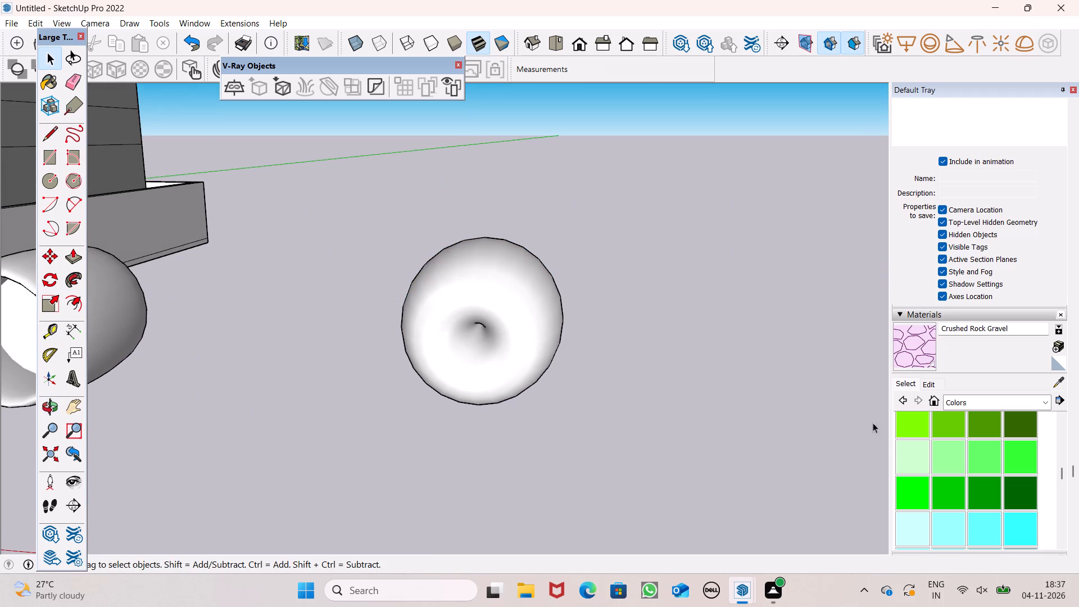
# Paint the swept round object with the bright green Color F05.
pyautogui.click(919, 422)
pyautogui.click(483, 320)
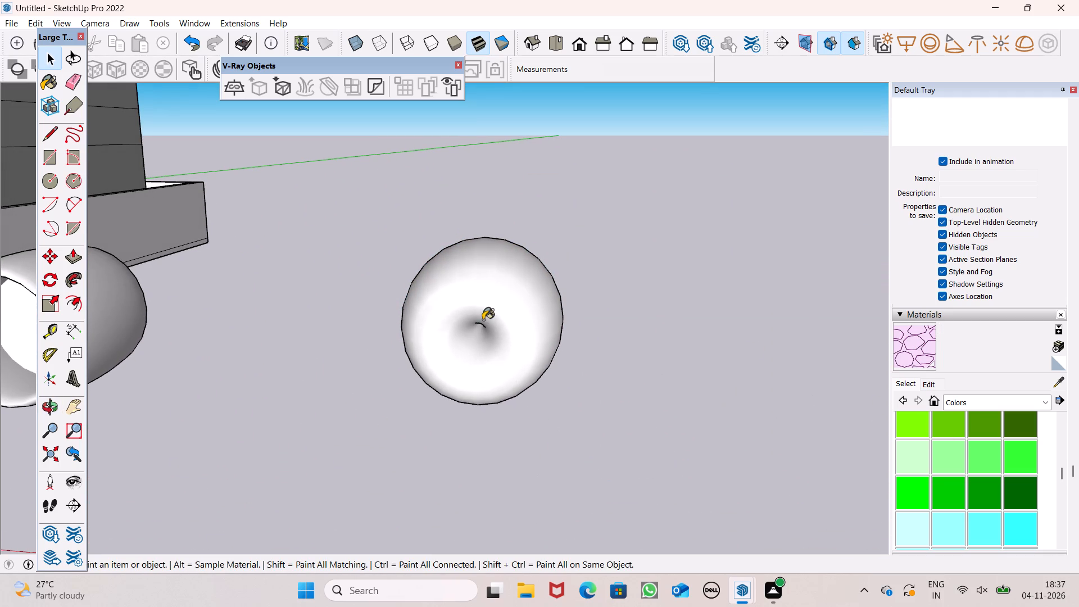
# Paint the swept round object with the light green Color G02.
pyautogui.scroll(-3, 483, 268)
pyautogui.moveTo(533, 331); pyautogui.dragTo(506, 179, button='middle')
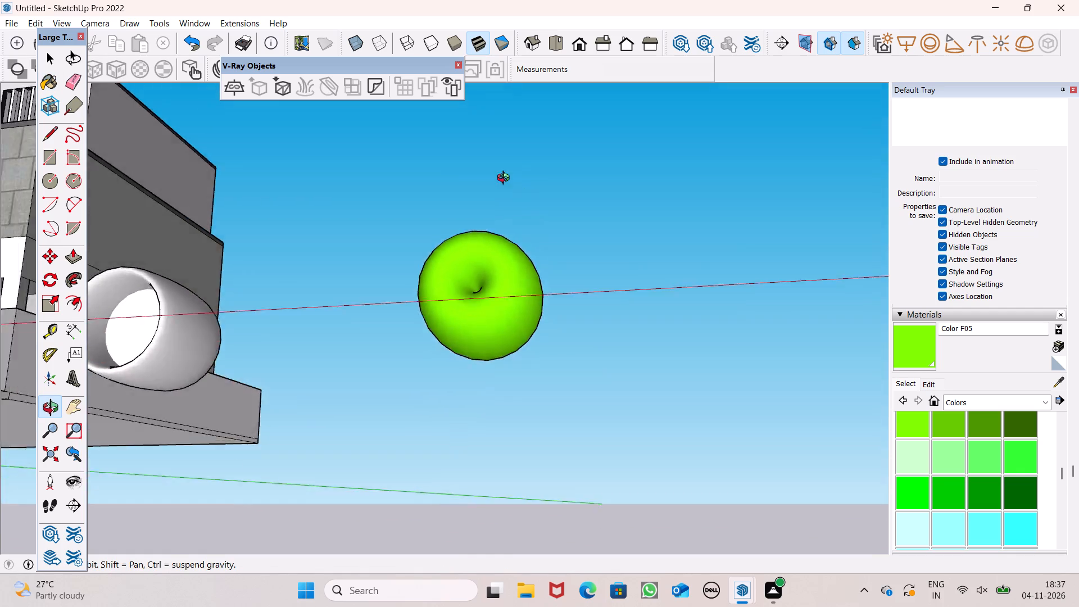
pyautogui.moveTo(506, 179); pyautogui.dragTo(581, 395, button='middle')
pyautogui.scroll(1, 581, 395)
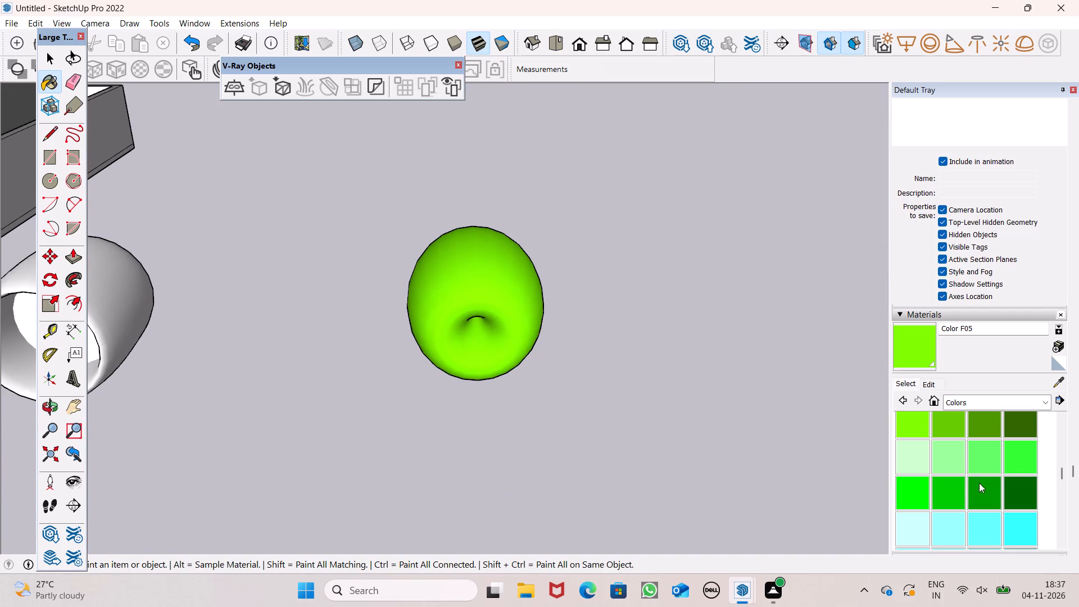
pyautogui.click(952, 467)
pyautogui.click(492, 308)
# Inspect the light green object's central dimple and opening up close and its overall shape from several sides.
pyautogui.moveTo(502, 345); pyautogui.dragTo(480, 251, button='middle')
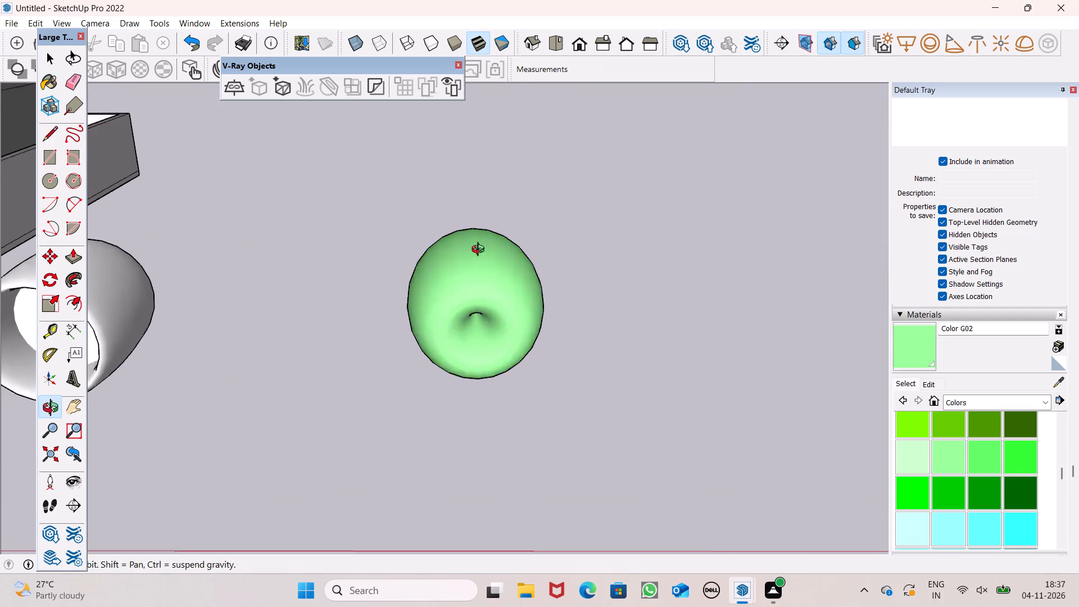
pyautogui.moveTo(480, 251); pyautogui.dragTo(491, 251, button='middle')
pyautogui.scroll(3, 493, 341)
pyautogui.scroll(5, 491, 251)
pyautogui.middleClick(488, 251)
pyautogui.moveTo(461, 352); pyautogui.dragTo(479, 228, button='middle')
pyautogui.scroll(11, 461, 352)
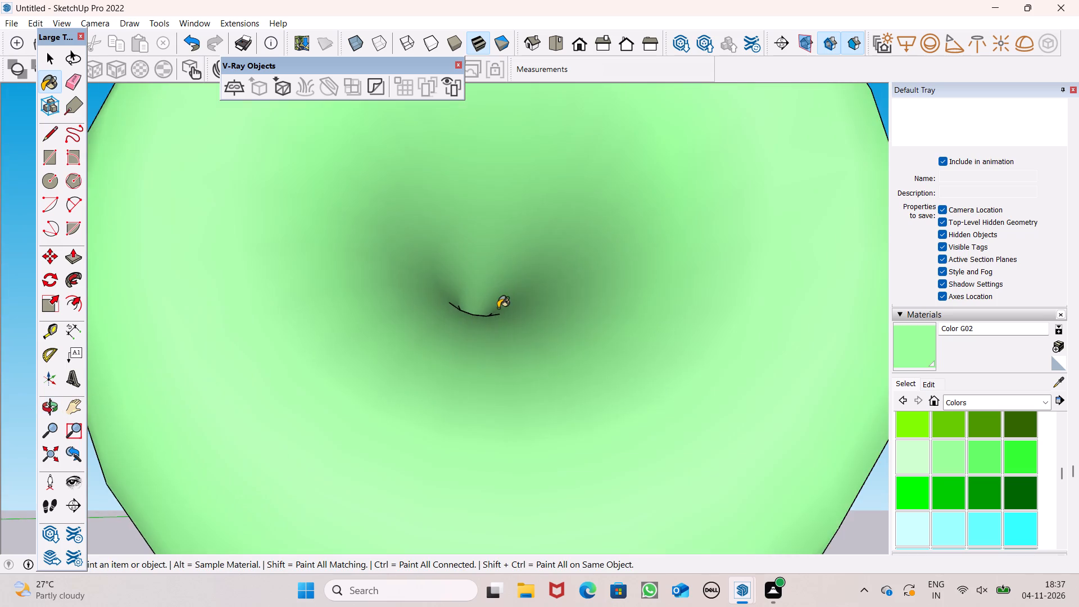
pyautogui.scroll(7, 498, 307)
pyautogui.moveTo(477, 316); pyautogui.dragTo(471, 321)
pyautogui.scroll(1, 455, 321)
pyautogui.middleClick(455, 321)
pyautogui.scroll(-6, 478, 303)
pyautogui.moveTo(475, 352); pyautogui.dragTo(472, 469, button='middle')
pyautogui.scroll(1, 472, 452)
pyautogui.scroll(-8, 462, 298)
pyautogui.scroll(1, 451, 297)
pyautogui.scroll(-6, 450, 297)
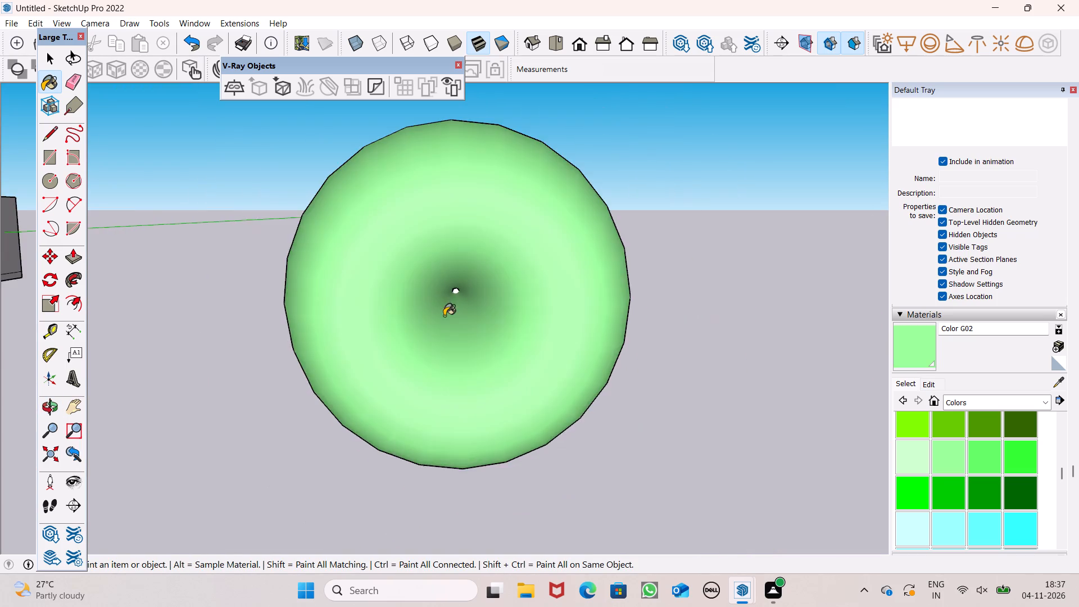
pyautogui.moveTo(477, 365); pyautogui.dragTo(701, 46, button='middle')
pyautogui.scroll(1, 696, 42)
pyautogui.moveTo(523, 344); pyautogui.dragTo(197, 379, button='middle')
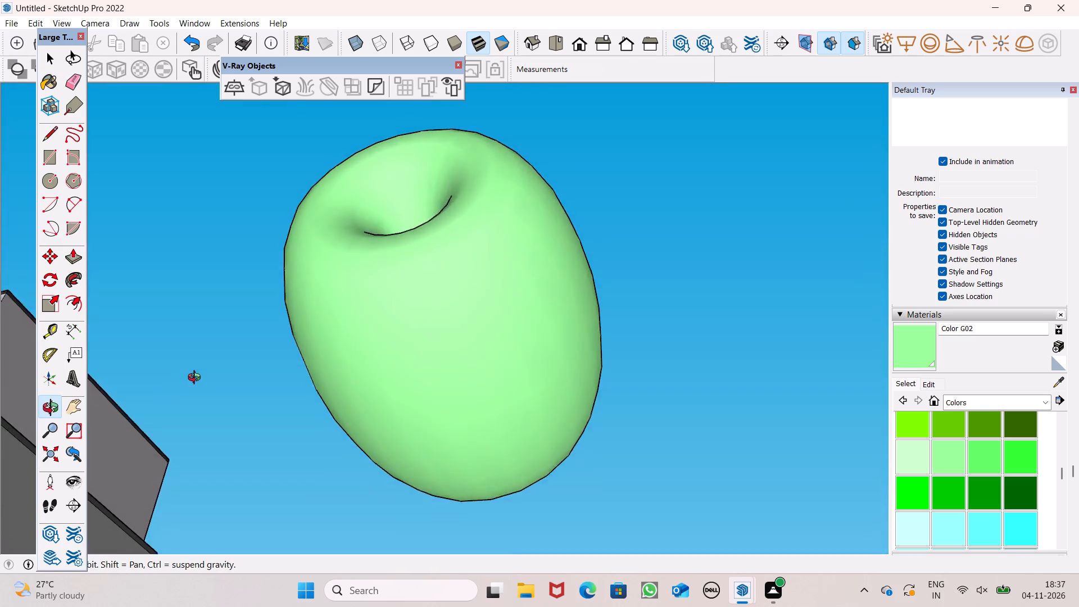
pyautogui.moveTo(197, 379); pyautogui.dragTo(288, 601, button='middle')
pyautogui.scroll(-6, 320, 377)
pyautogui.moveTo(368, 396); pyautogui.dragTo(364, 452, button='middle')
# Make a group of all the light green object's connected geometry and select that group.
pyautogui.press('space')
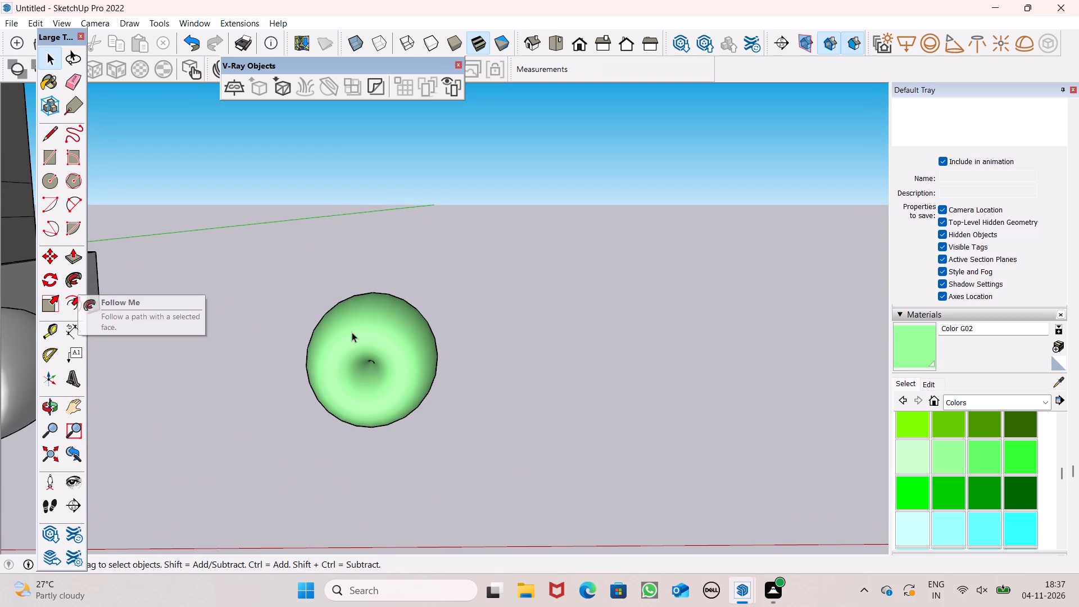
pyautogui.tripleClick(373, 338)
pyautogui.click(373, 338)
pyautogui.rightClick(373, 338)
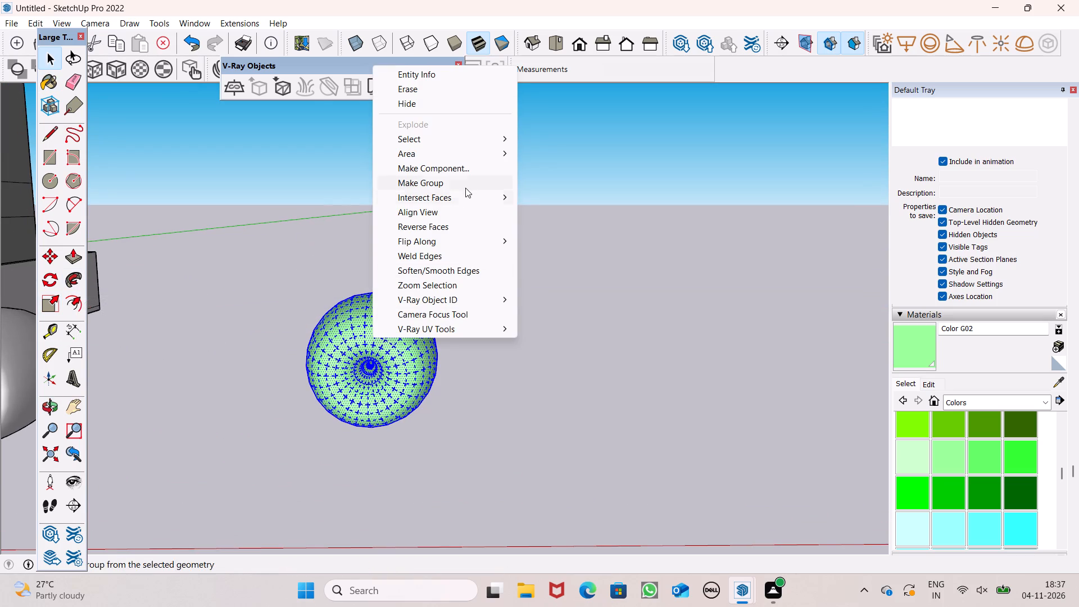
pyautogui.click(465, 188)
pyautogui.click(528, 261)
pyautogui.click(389, 336)
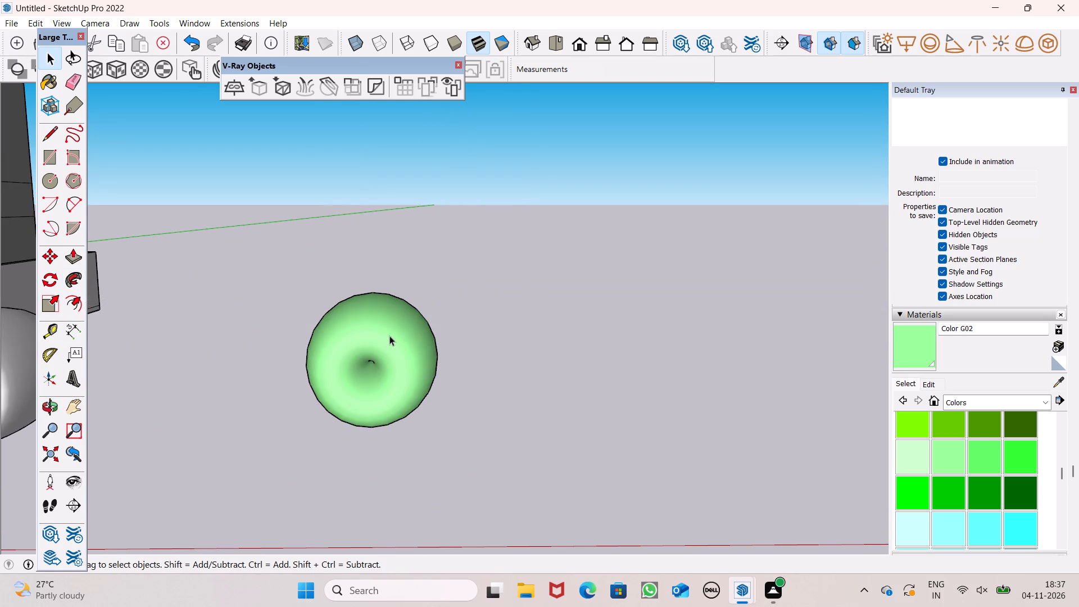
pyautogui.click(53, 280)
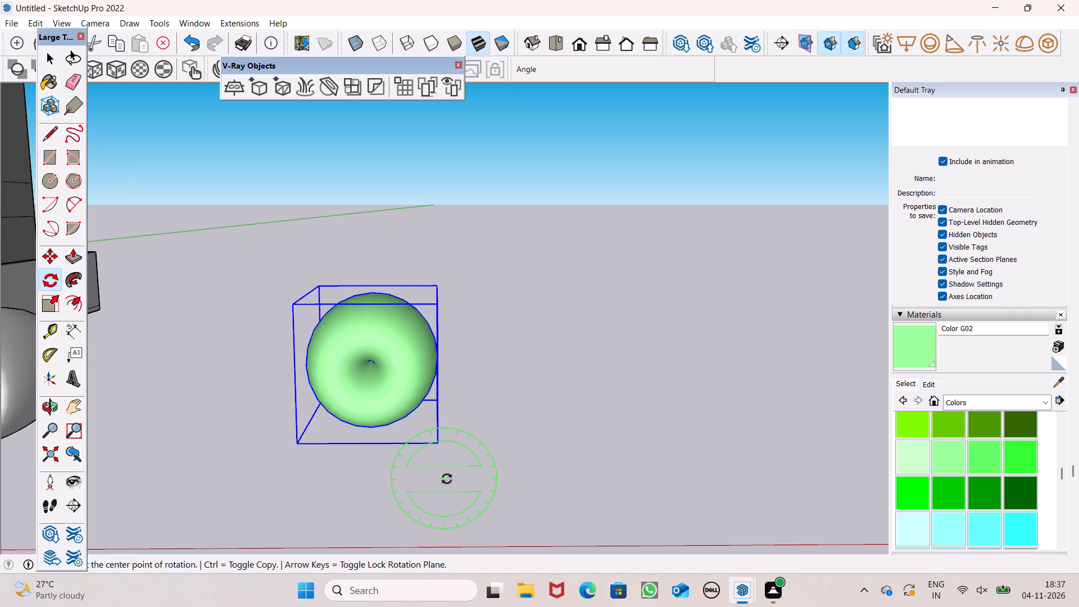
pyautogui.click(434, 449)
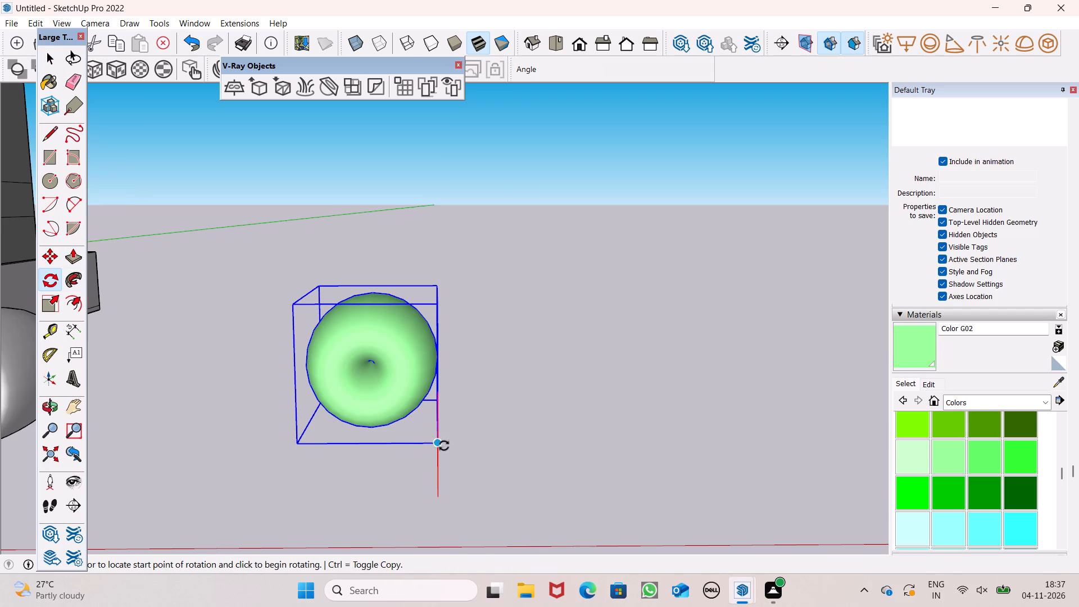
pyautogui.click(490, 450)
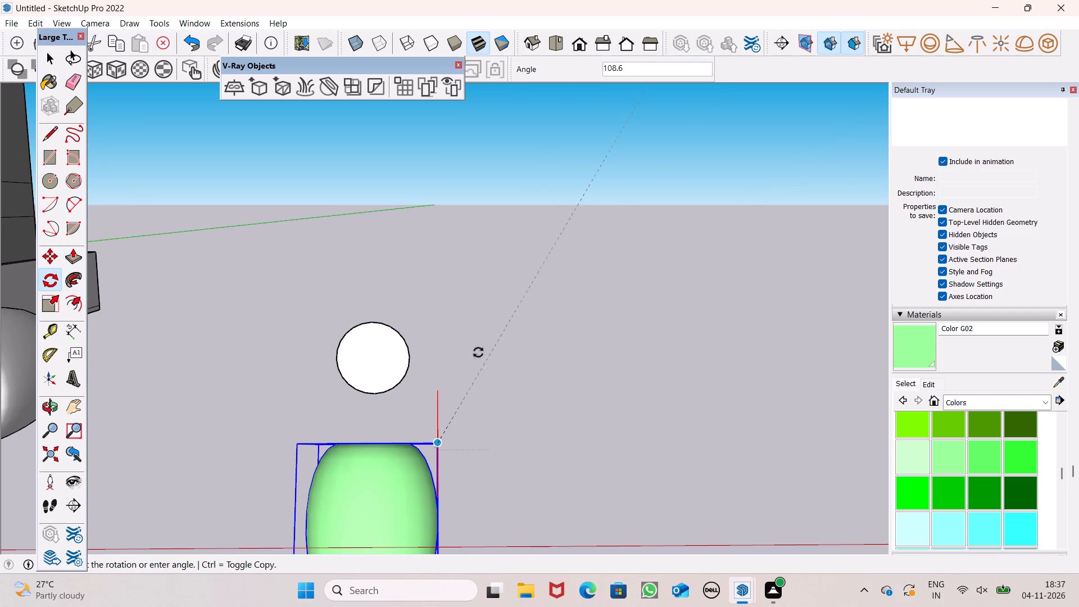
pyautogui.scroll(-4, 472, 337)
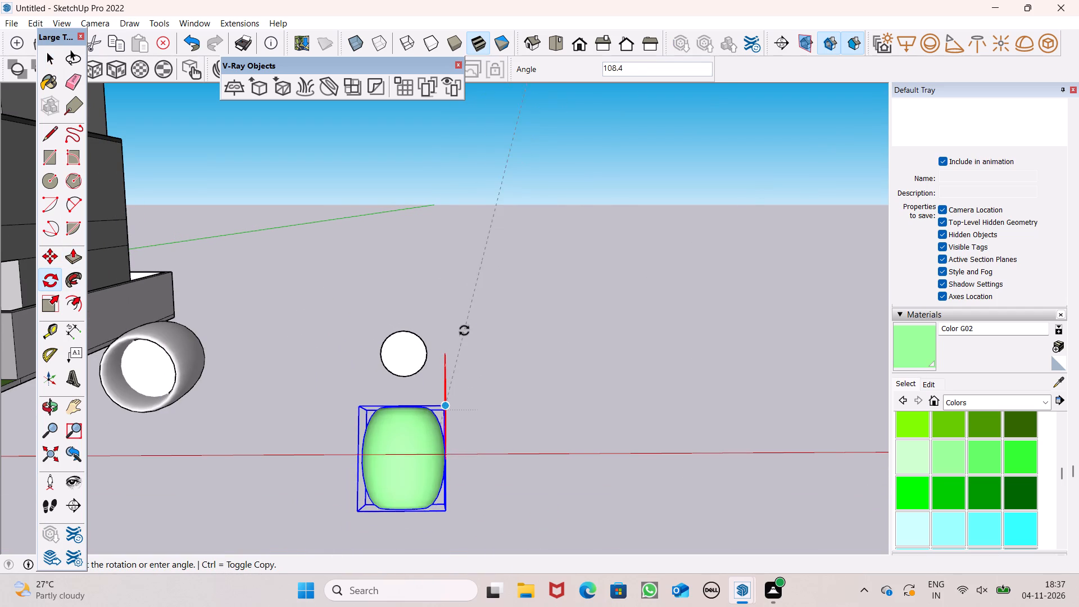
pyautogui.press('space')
# Rotate the green group about its lower box corner in the red-axis plane until it stands upright, dimple facing up.
pyautogui.scroll(-1, 446, 373)
pyautogui.moveTo(496, 417); pyautogui.dragTo(372, 457, button='middle')
pyautogui.click(53, 275)
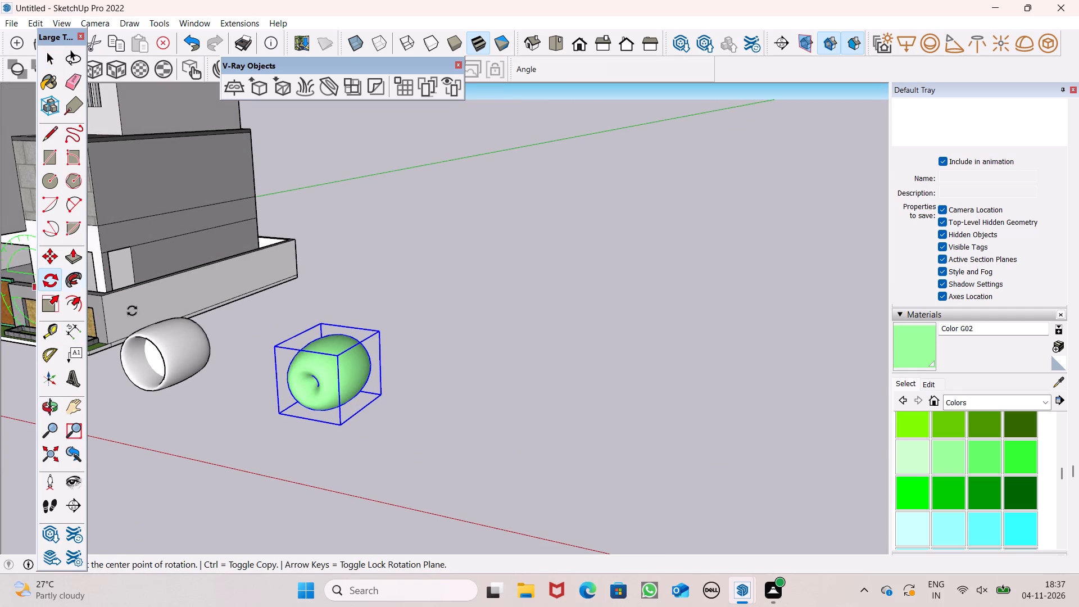
pyautogui.click(384, 393)
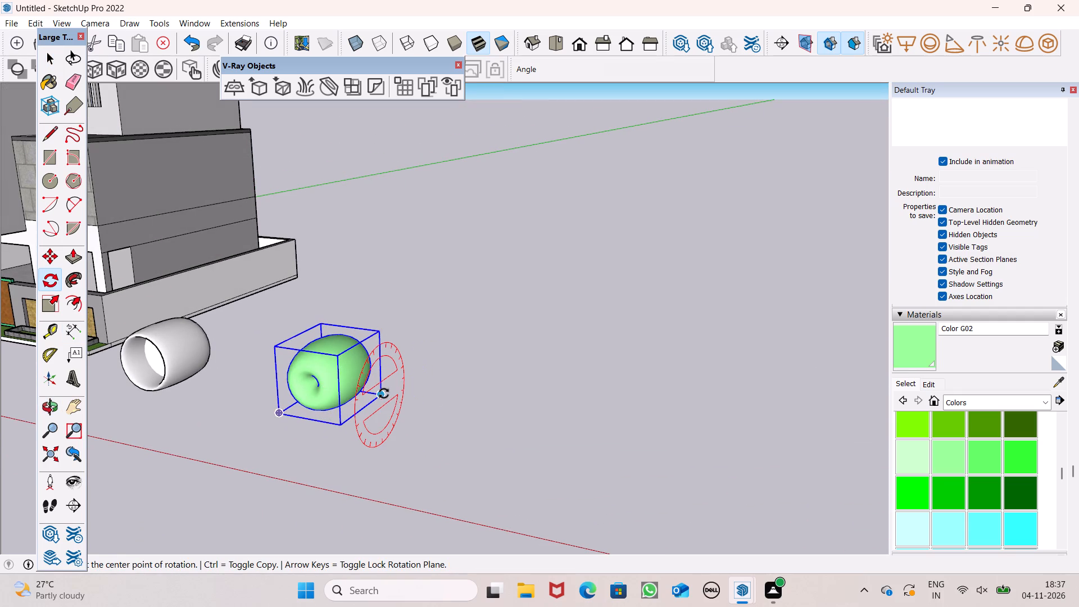
pyautogui.click(423, 377)
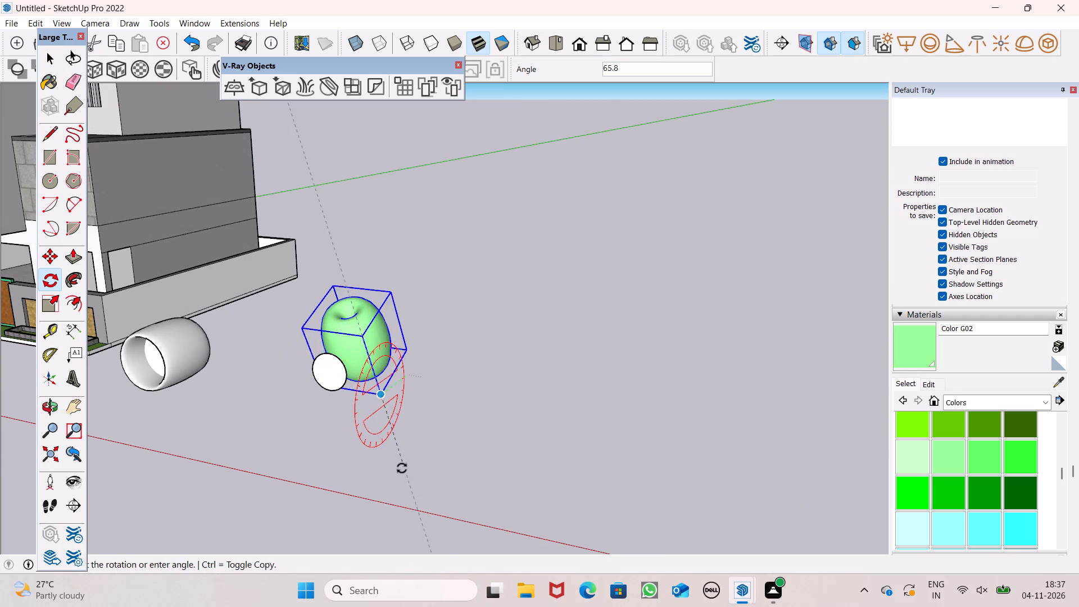
pyautogui.click(387, 478)
pyautogui.press('space')
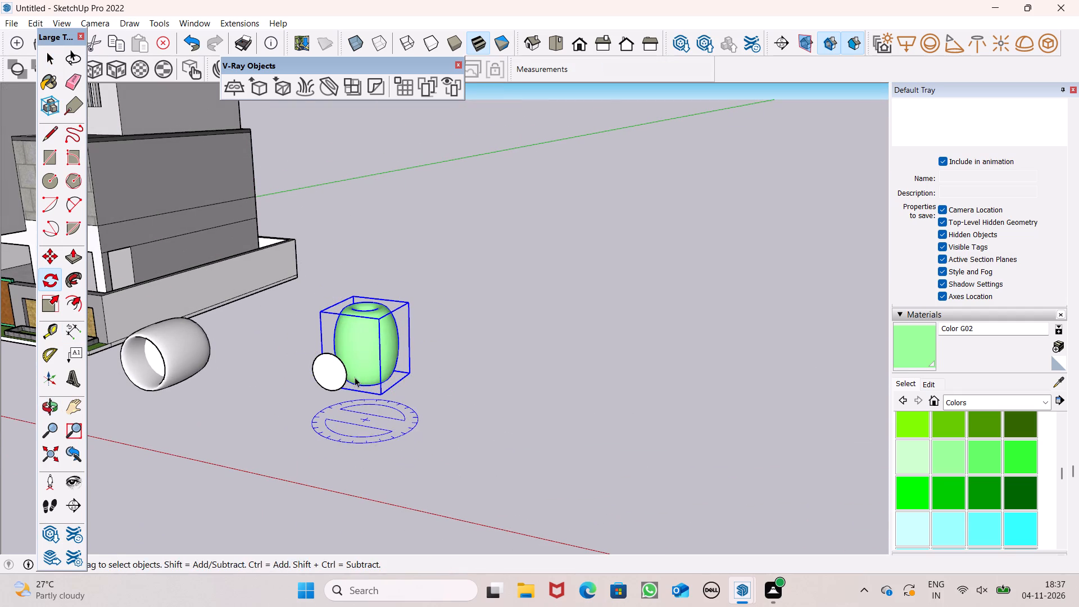
# Delete the leftover white circle in front of the green group, including both its face and its edge.
pyautogui.moveTo(347, 369); pyautogui.dragTo(463, 401, button='middle')
pyautogui.scroll(1, 465, 397)
pyautogui.click(468, 409)
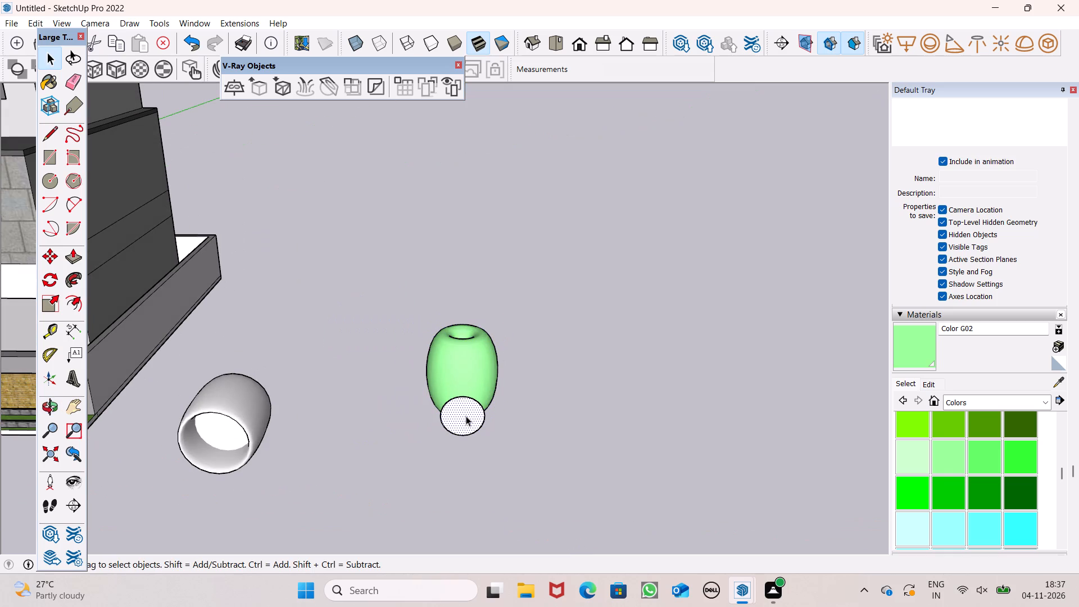
pyautogui.click(466, 416)
pyautogui.press('Delete')
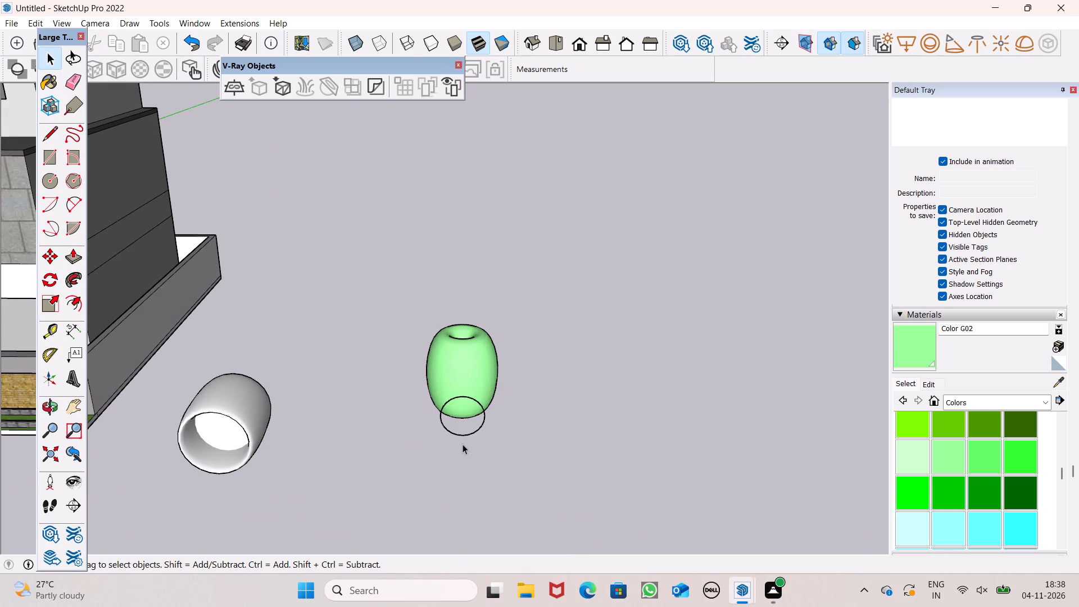
pyautogui.hotkey('ctrl', 'z')
pyautogui.doubleClick(473, 422)
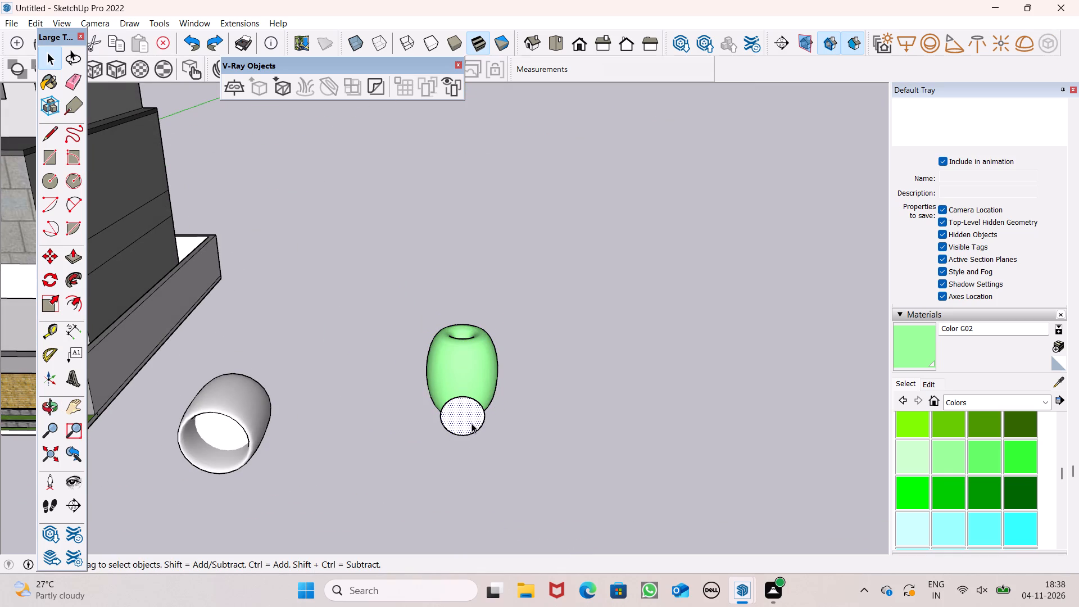
pyautogui.doubleClick(472, 424)
pyautogui.press('Delete')
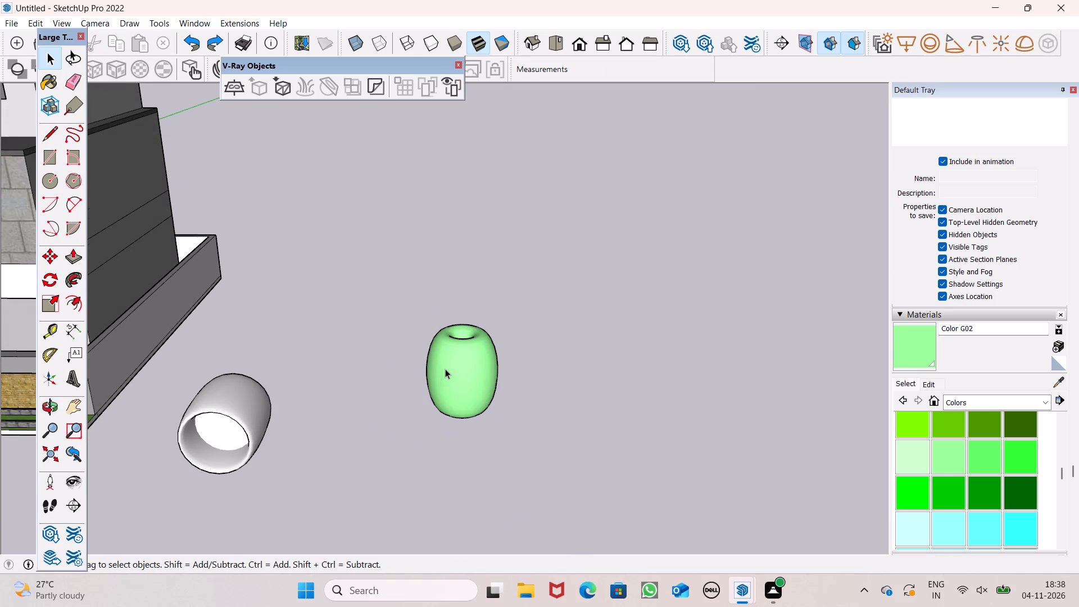
# Scale the green group down in height from its top so the tall form becomes squat, apple-like.
pyautogui.scroll(9, 446, 364)
pyautogui.moveTo(478, 347); pyautogui.dragTo(529, 12, button='middle')
pyautogui.moveTo(489, 372); pyautogui.dragTo(466, 132, button='middle')
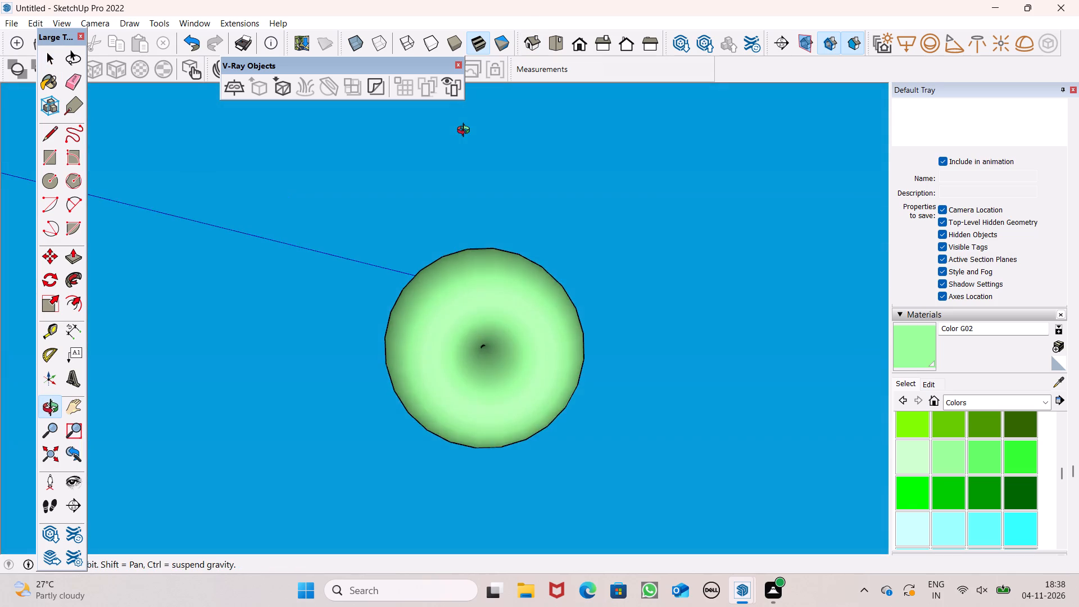
pyautogui.moveTo(466, 132); pyautogui.dragTo(468, 567, button='middle')
pyautogui.scroll(-3, 492, 369)
pyautogui.moveTo(504, 305); pyautogui.dragTo(504, 542, button='middle')
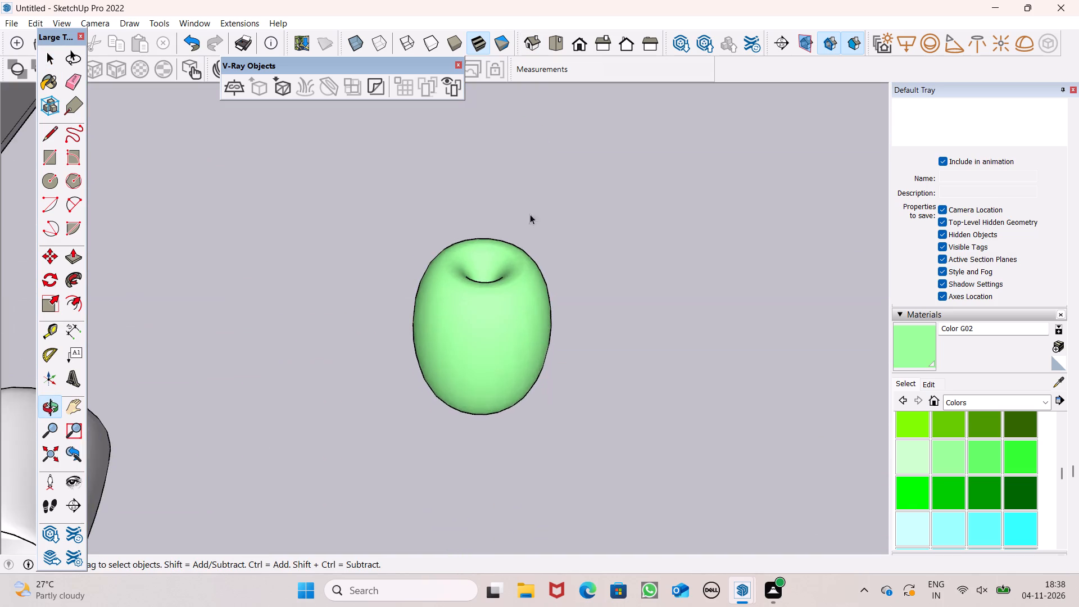
pyautogui.scroll(8, 531, 170)
pyautogui.scroll(-5, 516, 214)
pyautogui.click(485, 370)
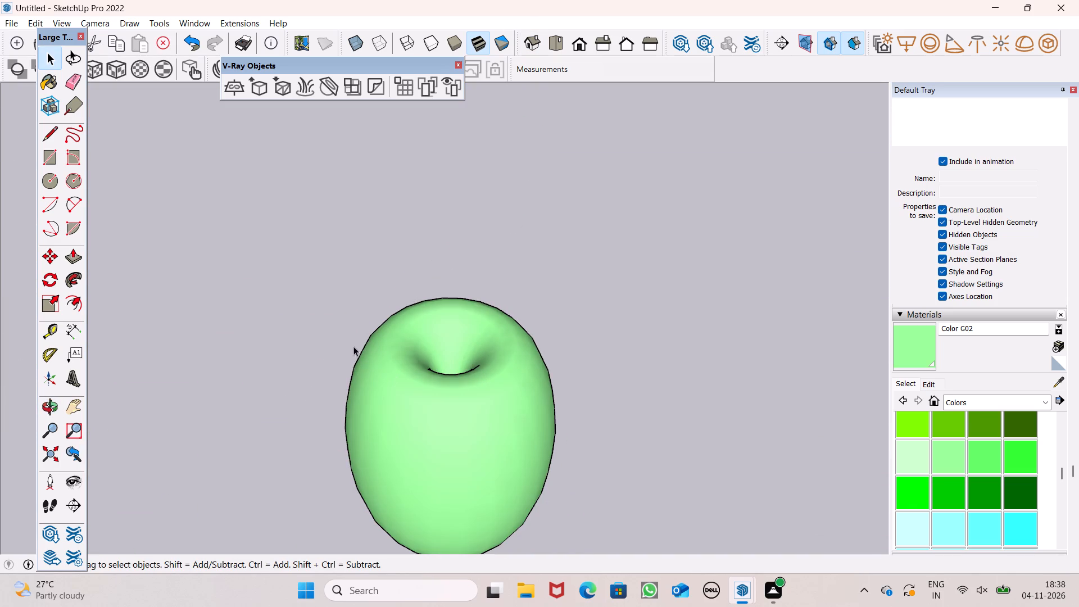
pyautogui.click(51, 303)
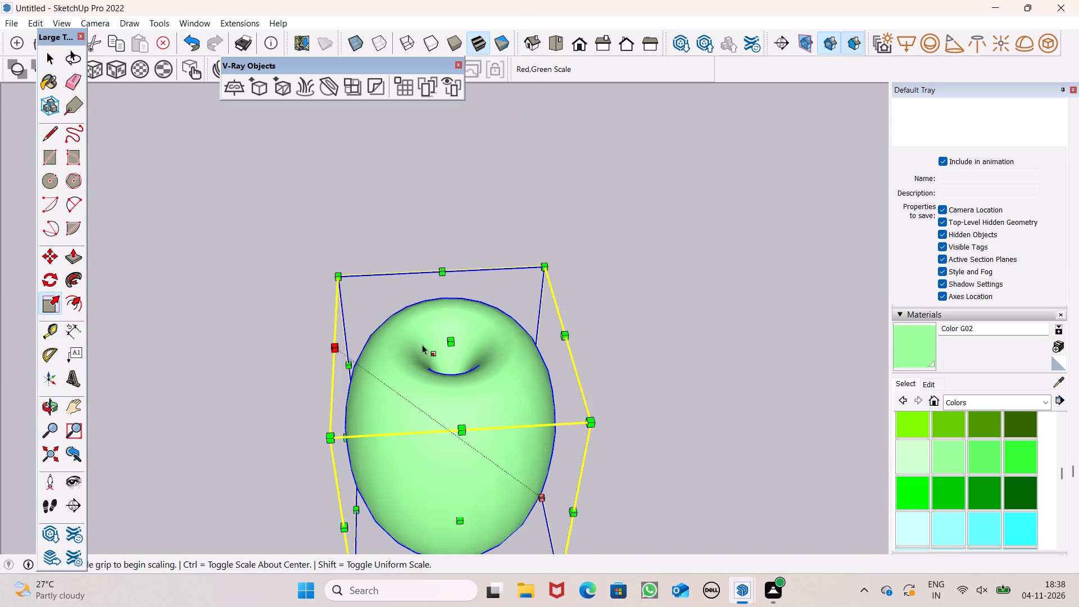
pyautogui.moveTo(447, 338); pyautogui.dragTo(450, 404)
pyautogui.scroll(-7, 513, 214)
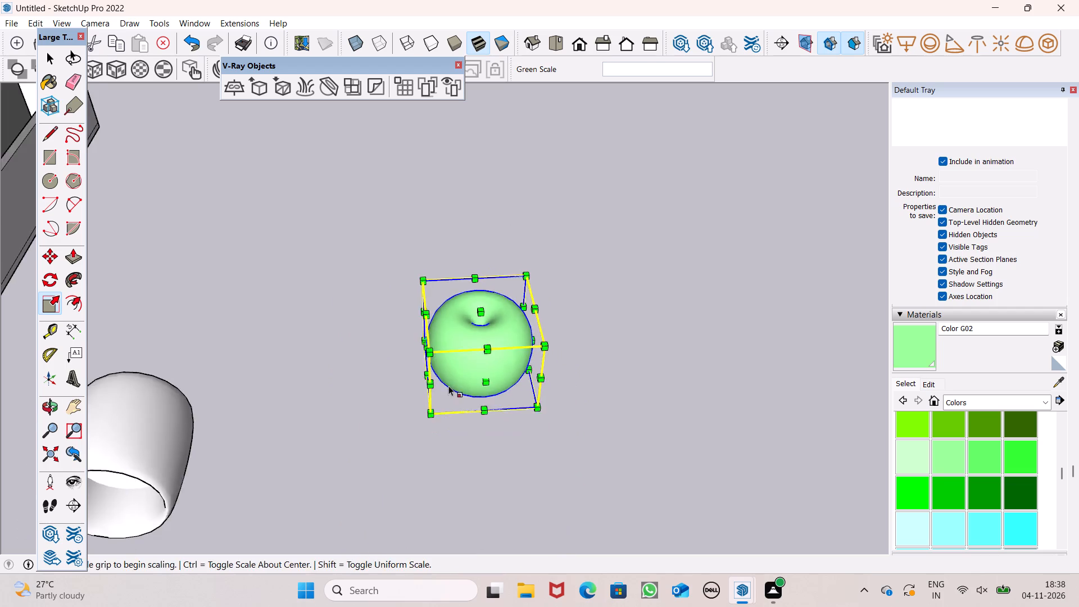
pyautogui.moveTo(448, 387); pyautogui.dragTo(428, 262, button='middle')
pyautogui.scroll(6, 486, 242)
pyautogui.moveTo(467, 243); pyautogui.dragTo(467, 247)
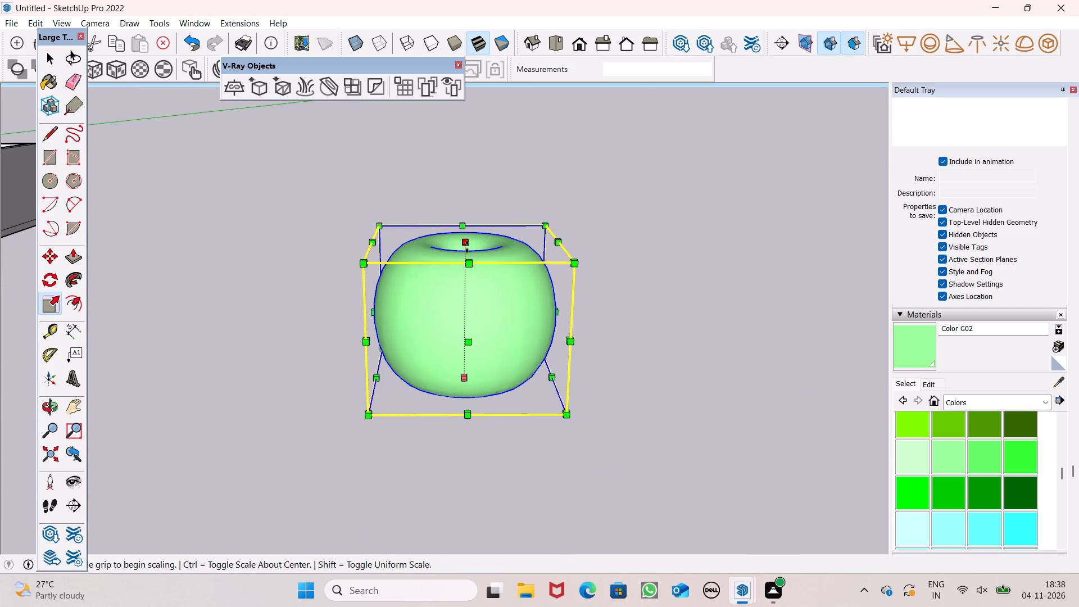
pyautogui.moveTo(467, 247); pyautogui.dragTo(466, 248)
# Narrow the green group slightly by scaling one of its vertical sides inward, and clear the selection.
pyautogui.moveTo(608, 359); pyautogui.dragTo(380, 353, button='middle')
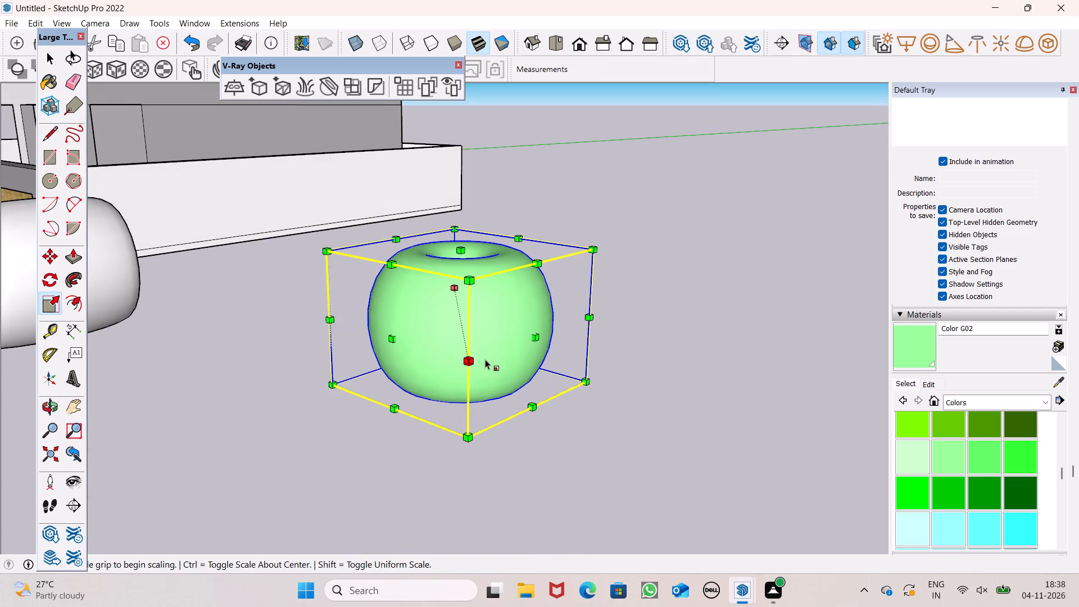
pyautogui.moveTo(532, 337); pyautogui.dragTo(508, 336)
pyautogui.press('space')
pyautogui.scroll(-2, 536, 398)
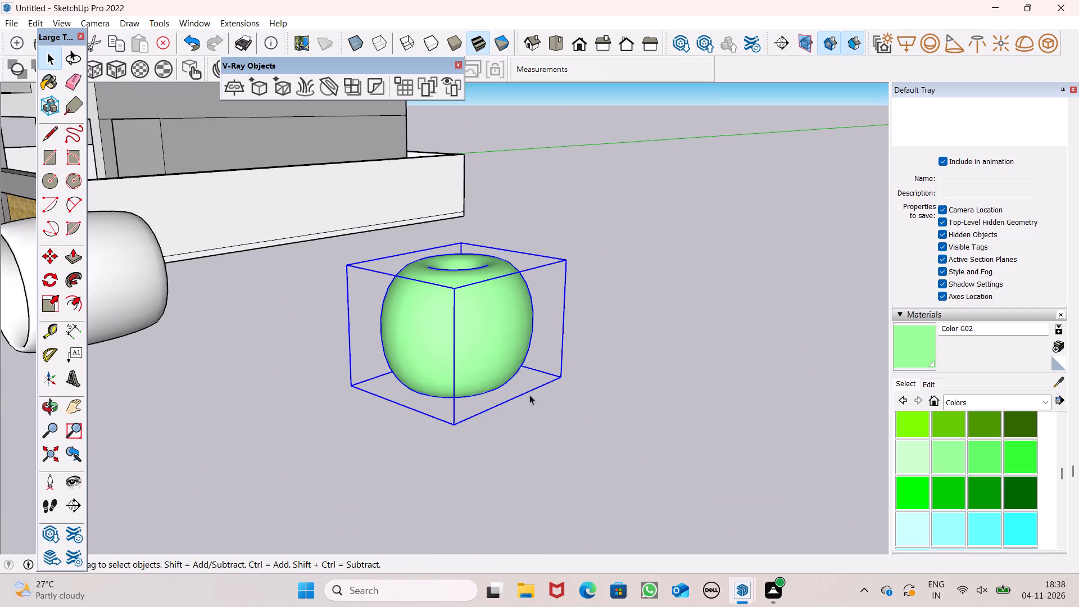
pyautogui.click(566, 493)
# Examine the resized green object's proportions beside the white tube and the house, then its dimple up close.
pyautogui.moveTo(511, 461); pyautogui.dragTo(765, 494, button='middle')
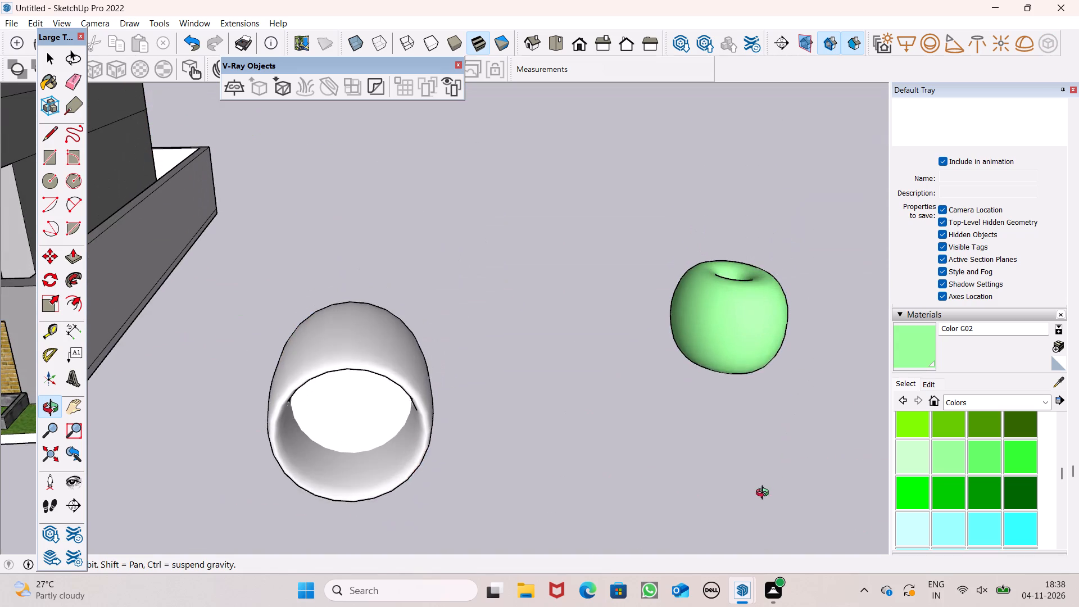
pyautogui.moveTo(765, 494); pyautogui.dragTo(768, 492, button='middle')
pyautogui.scroll(-5, 613, 396)
pyautogui.scroll(-5, 546, 415)
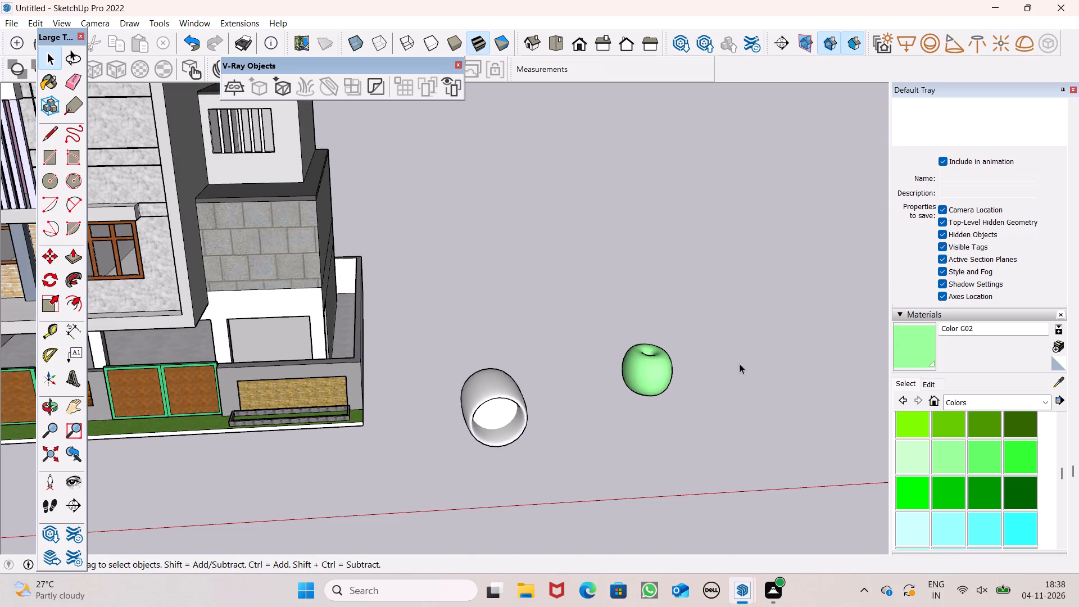
pyautogui.scroll(4, 740, 364)
pyautogui.scroll(9, 668, 315)
pyautogui.scroll(2, 599, 375)
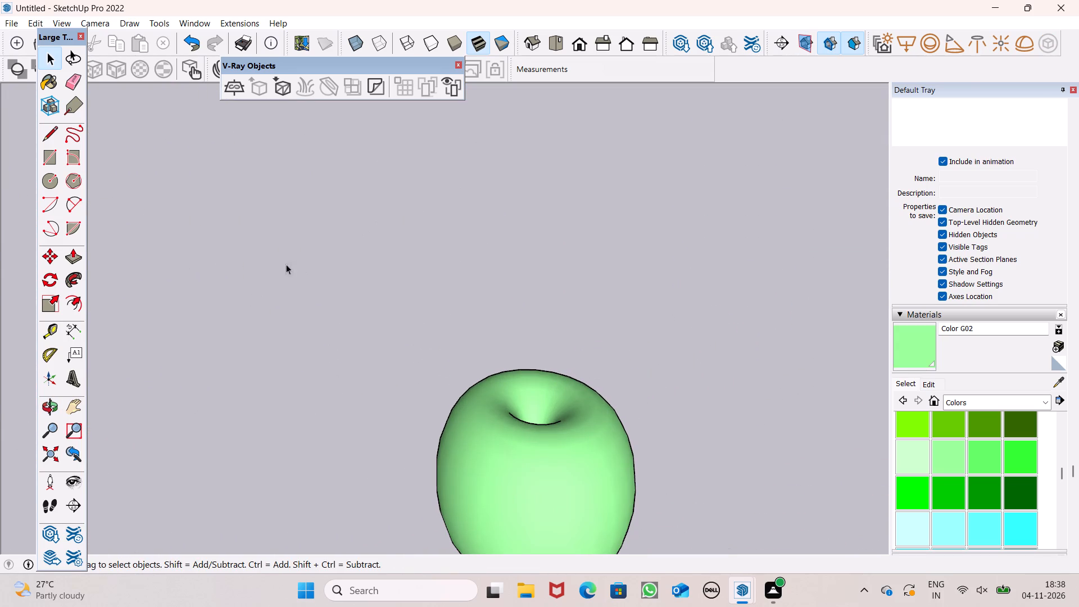
# Search 3D Warehouse for ".flowers" from the Components tray, replacing the earlier car search.
pyautogui.scroll(2, 1007, 289)
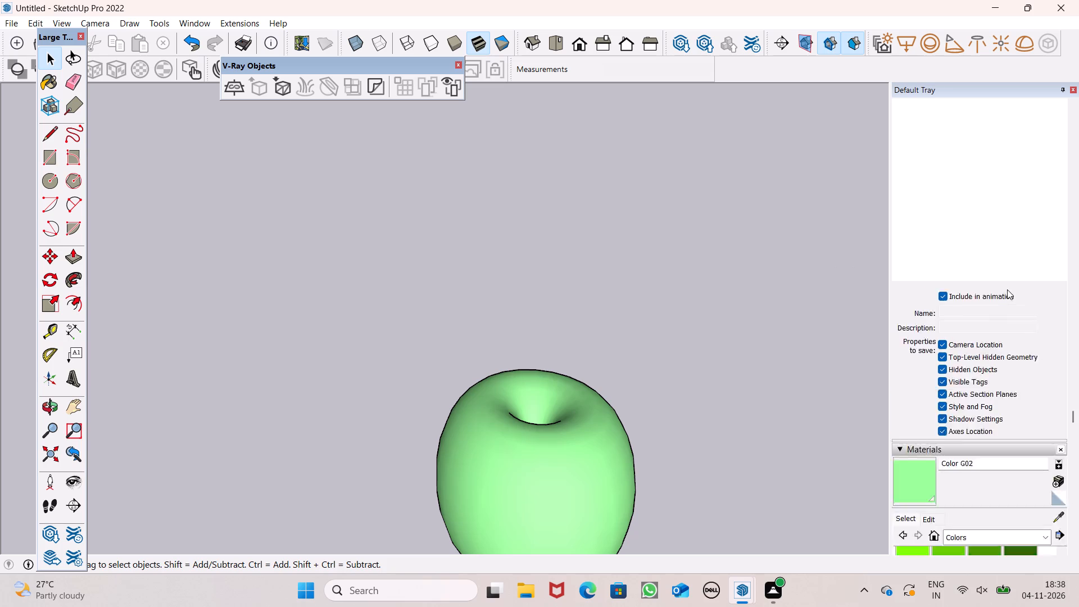
pyautogui.scroll(3, 1007, 289)
pyautogui.scroll(6, 944, 260)
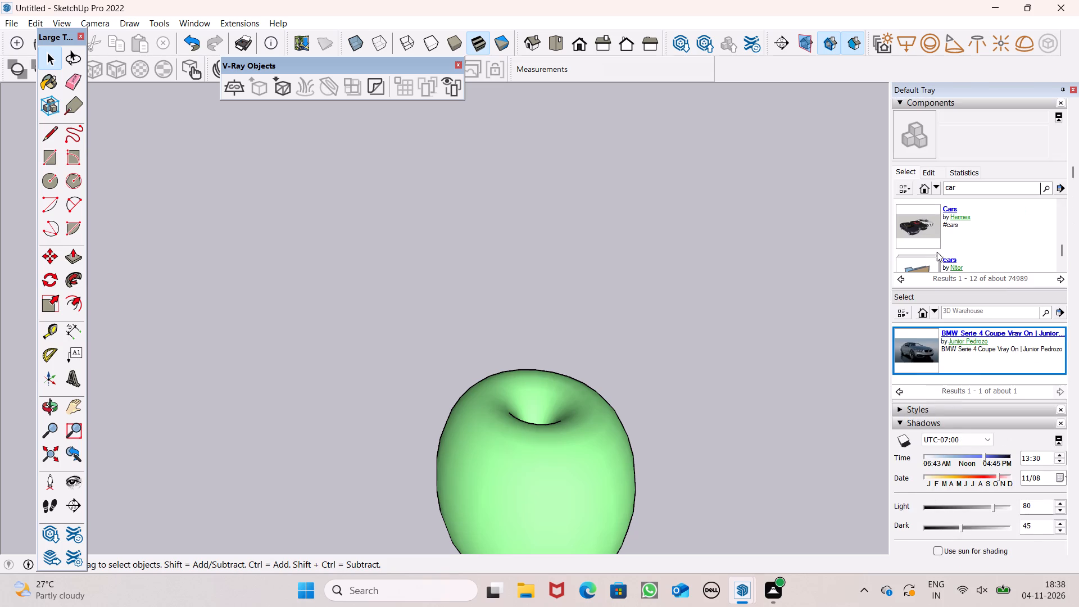
pyautogui.scroll(1, 940, 248)
pyautogui.click(961, 187)
pyautogui.press('BackSpace')
pyautogui.press('BackSpace')
pyautogui.press('BackSpace')
pyautogui.press('BackSpace')
pyautogui.press('BackSpace')
pyautogui.press('BackSpace')
pyautogui.press('BackSpace')
pyautogui.press('BackSpace')
pyautogui.press('BackSpace')
pyautogui.press('BackSpace')
pyautogui.press('BackSpace')
pyautogui.press('BackSpace')
pyautogui.press('BackSpace')
pyautogui.press('BackSpace')
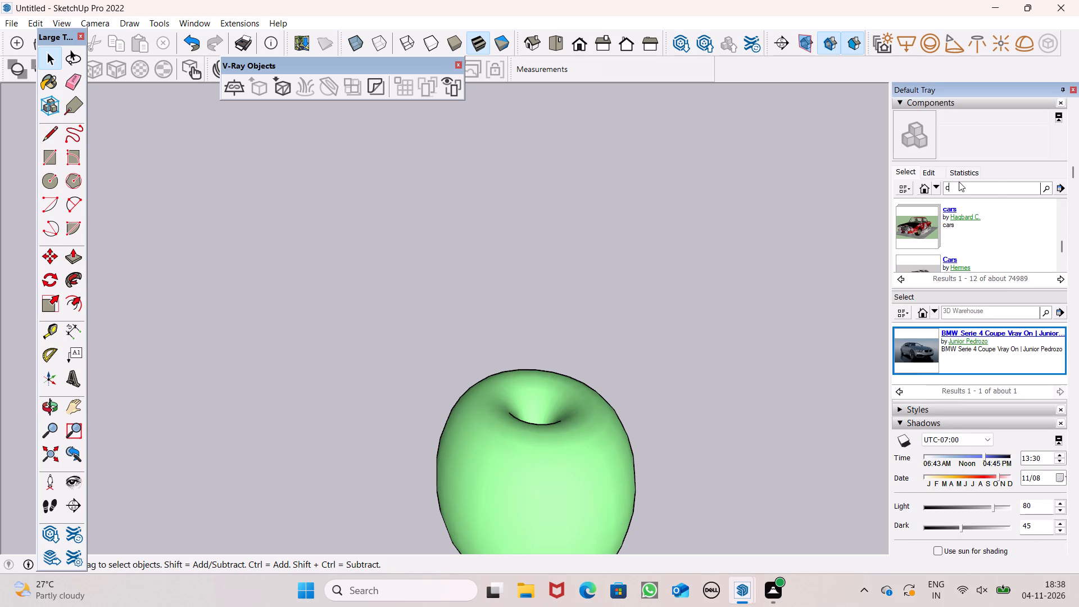
pyautogui.press('.')
pyautogui.write('flowers')
pyautogui.press('Return')
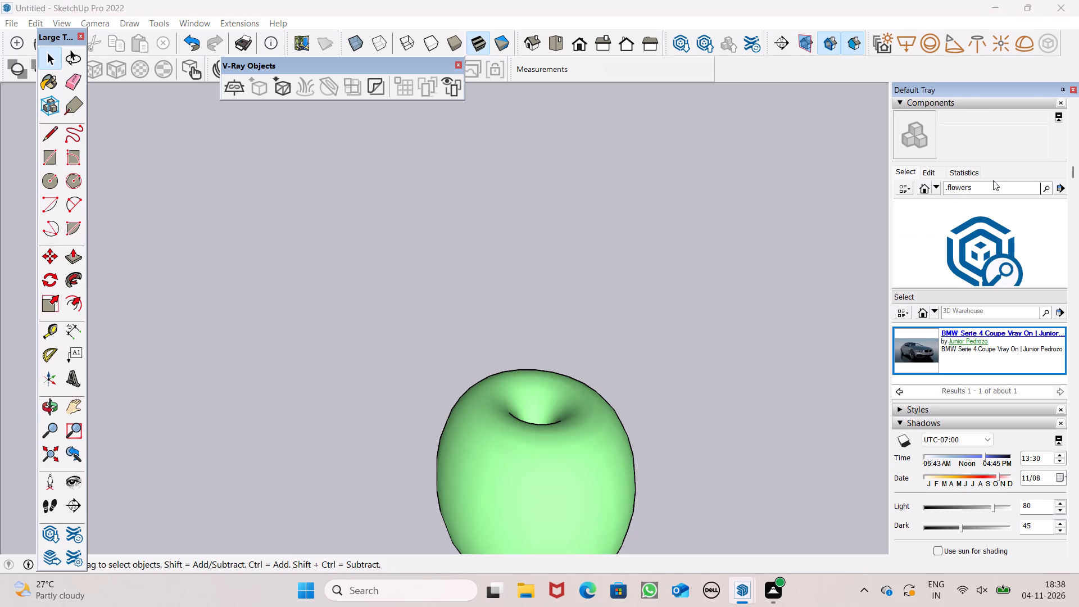
# Look through the flower models found in 3D Warehouse for a suitable one.
pyautogui.scroll(-7, 985, 211)
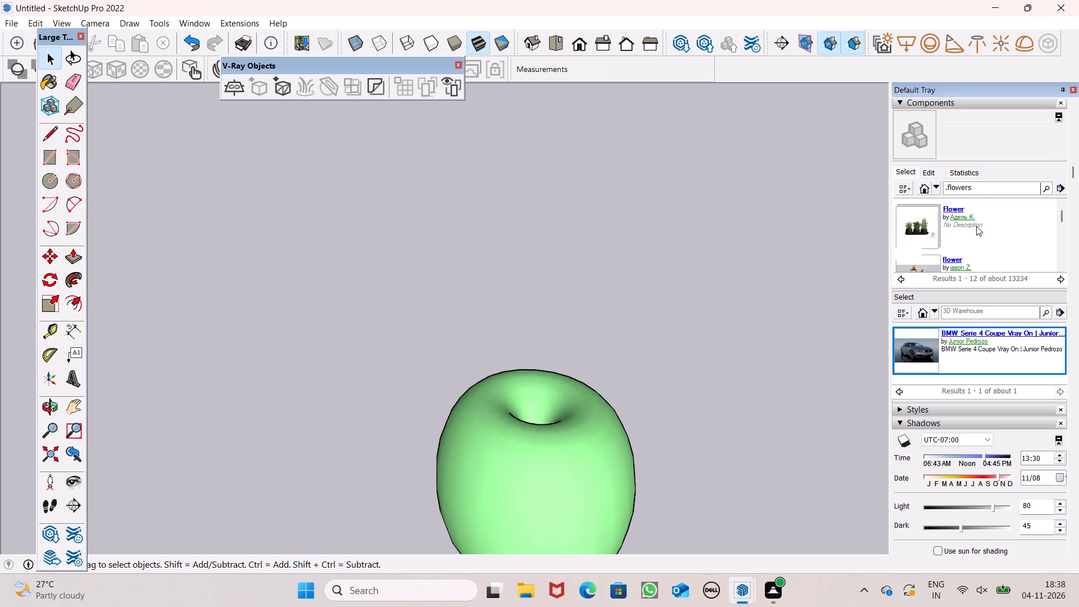
pyautogui.scroll(-3, 976, 226)
pyautogui.scroll(2, 957, 242)
pyautogui.scroll(-1, 957, 242)
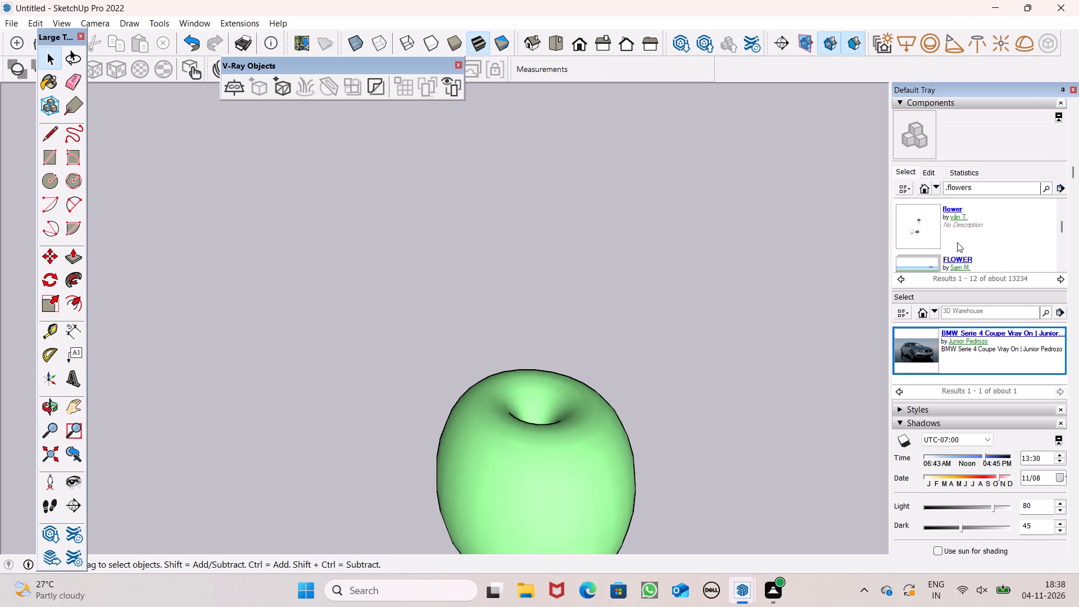
pyautogui.scroll(-2, 957, 242)
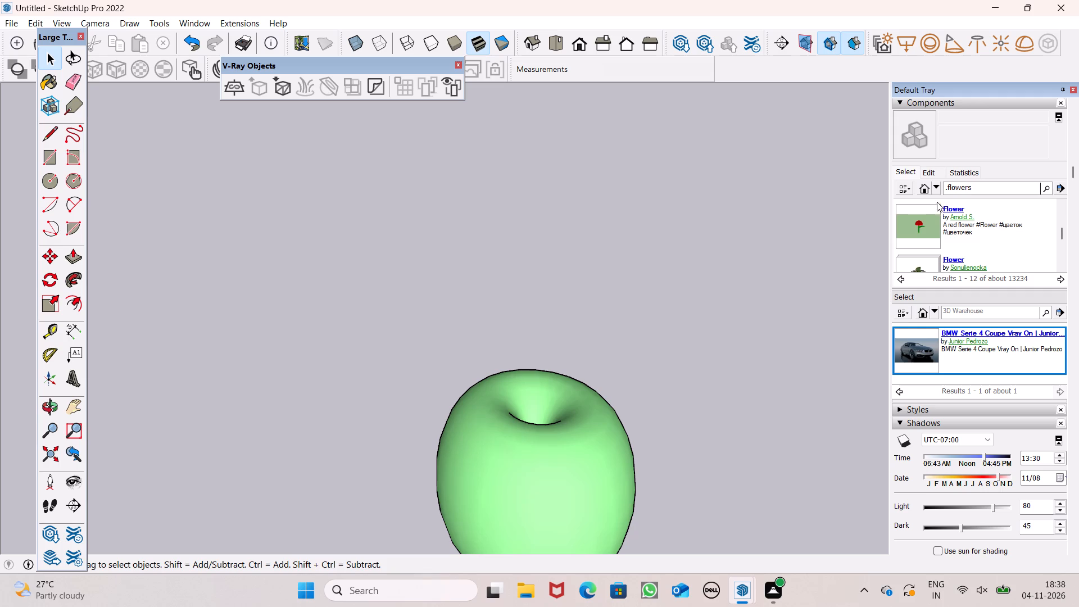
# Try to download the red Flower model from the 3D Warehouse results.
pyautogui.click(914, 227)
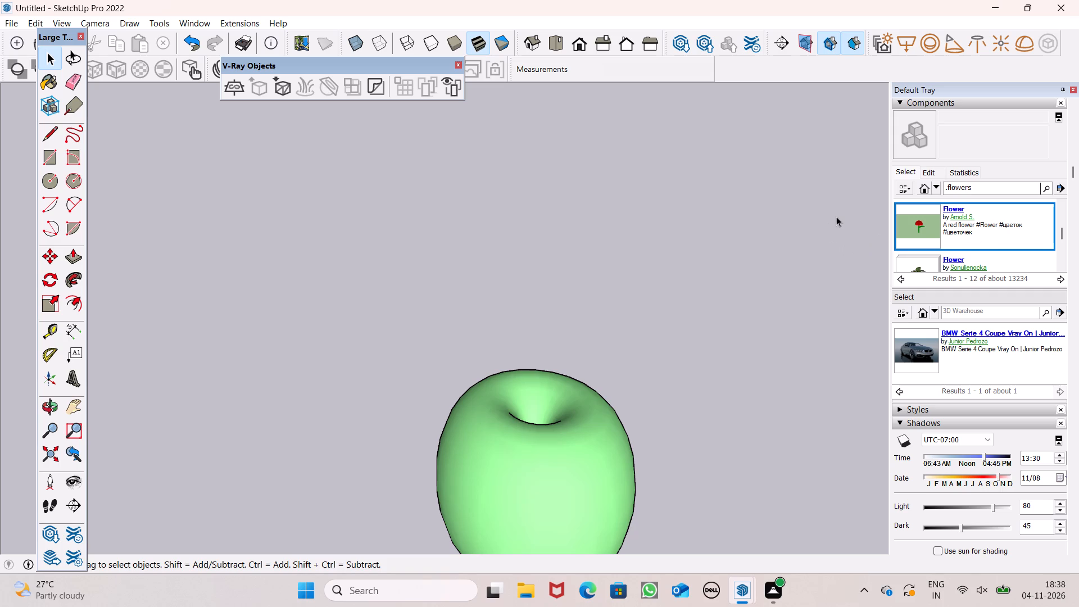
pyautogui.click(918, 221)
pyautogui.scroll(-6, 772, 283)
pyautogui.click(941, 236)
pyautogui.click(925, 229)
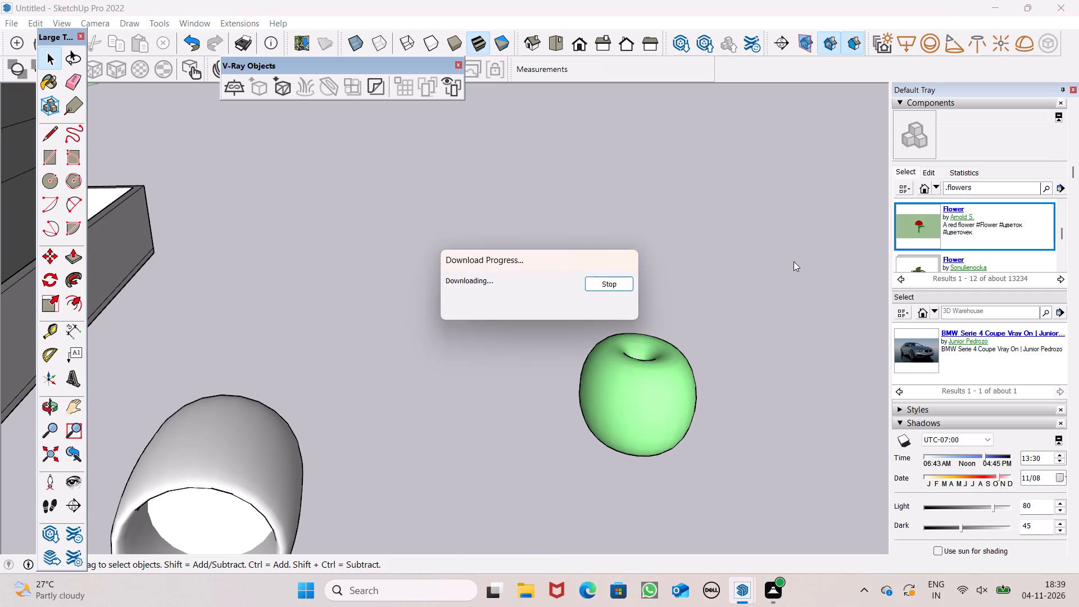
# Move the green group about 77' 4" to the front of the house, outside the compound wall's stone-clad end.
pyautogui.scroll(-1, 581, 374)
pyautogui.scroll(-6, 532, 237)
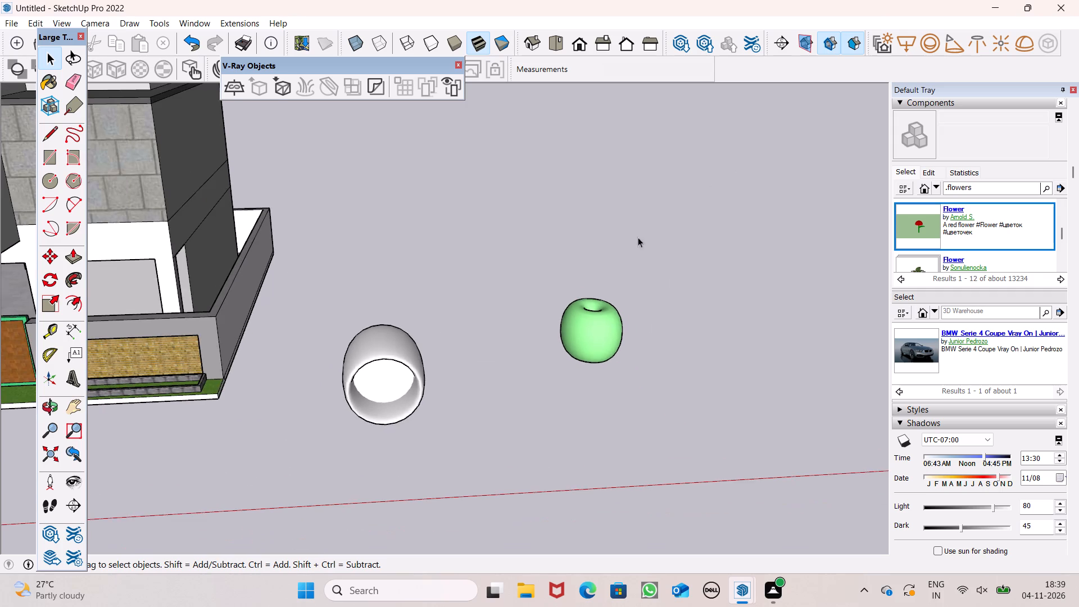
pyautogui.scroll(-4, 627, 250)
pyautogui.scroll(7, 663, 271)
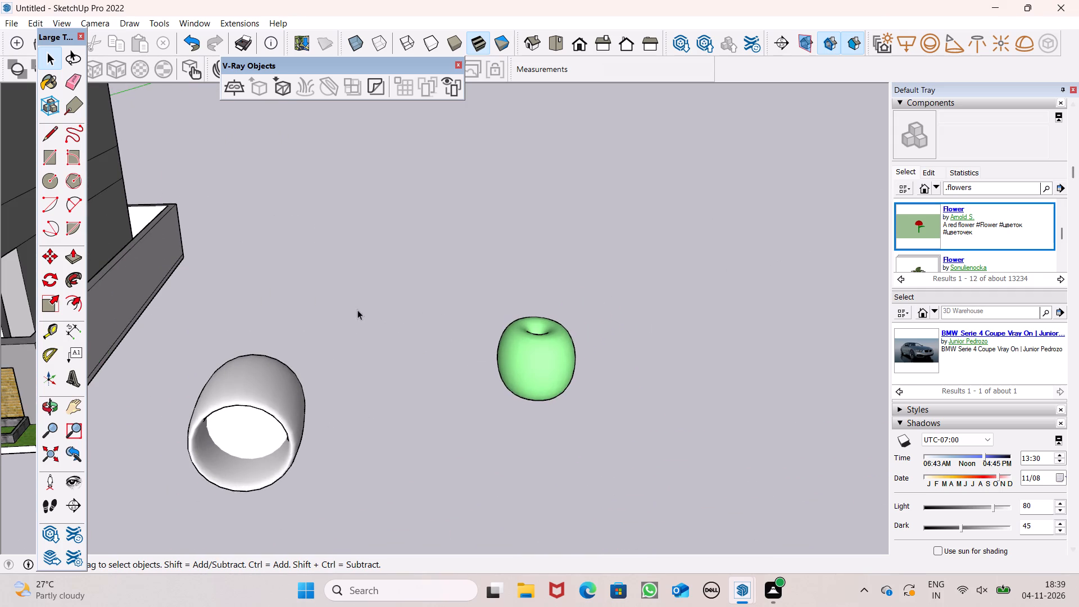
pyautogui.scroll(-4, 556, 243)
pyautogui.scroll(-7, 621, 266)
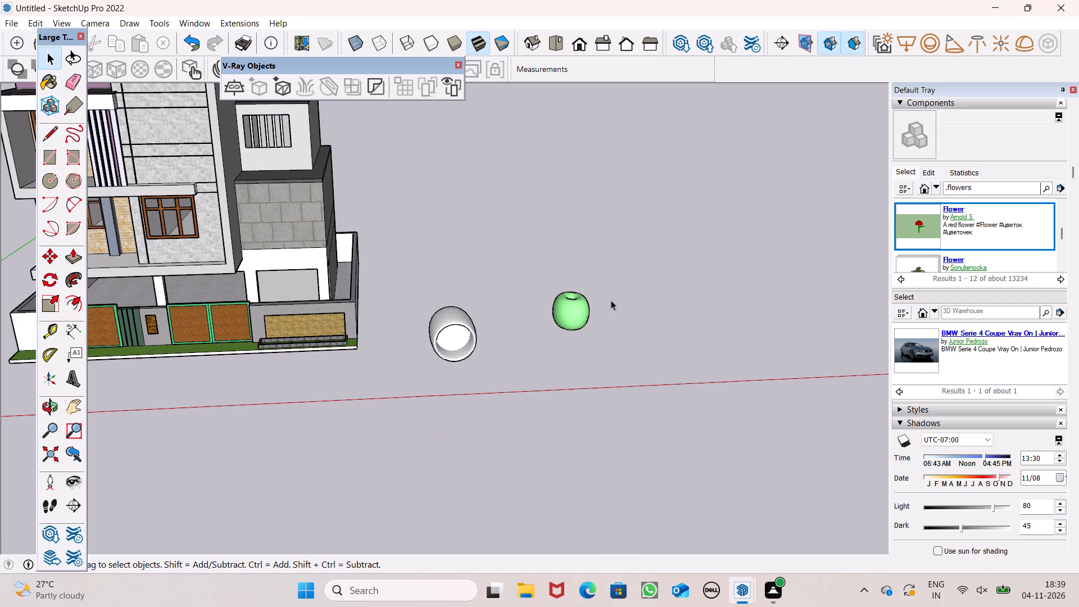
pyautogui.scroll(1, 611, 300)
pyautogui.scroll(-5, 611, 300)
pyautogui.moveTo(580, 319); pyautogui.dragTo(558, 302, button='middle')
pyautogui.scroll(6, 558, 302)
pyautogui.click(595, 320)
pyautogui.scroll(-3, 646, 303)
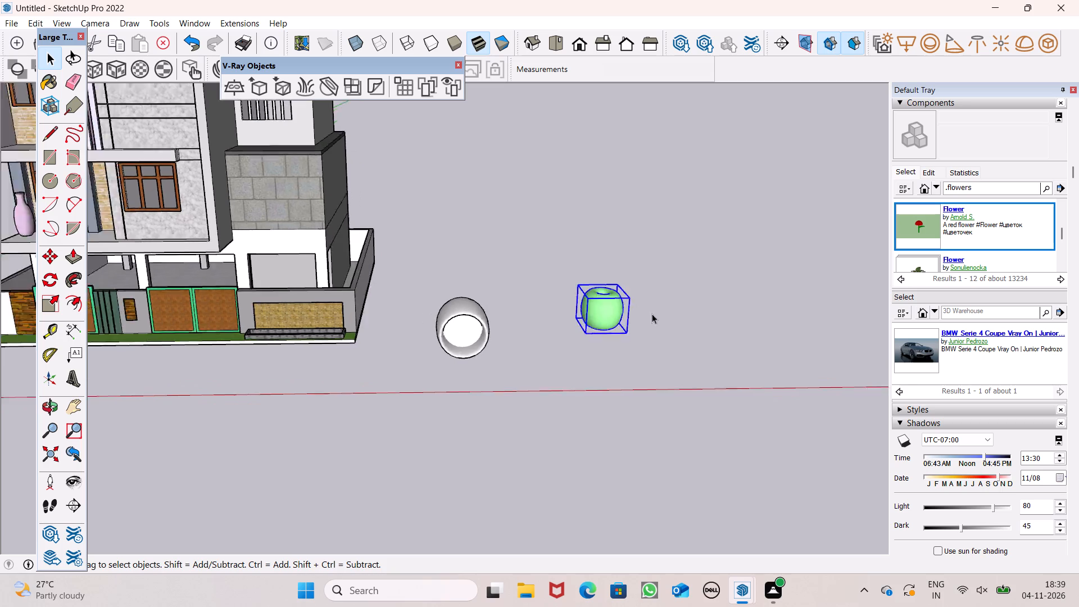
pyautogui.scroll(-6, 652, 314)
pyautogui.press('m')
pyautogui.press('Return')
pyautogui.moveTo(672, 311); pyautogui.dragTo(679, 279, button='middle')
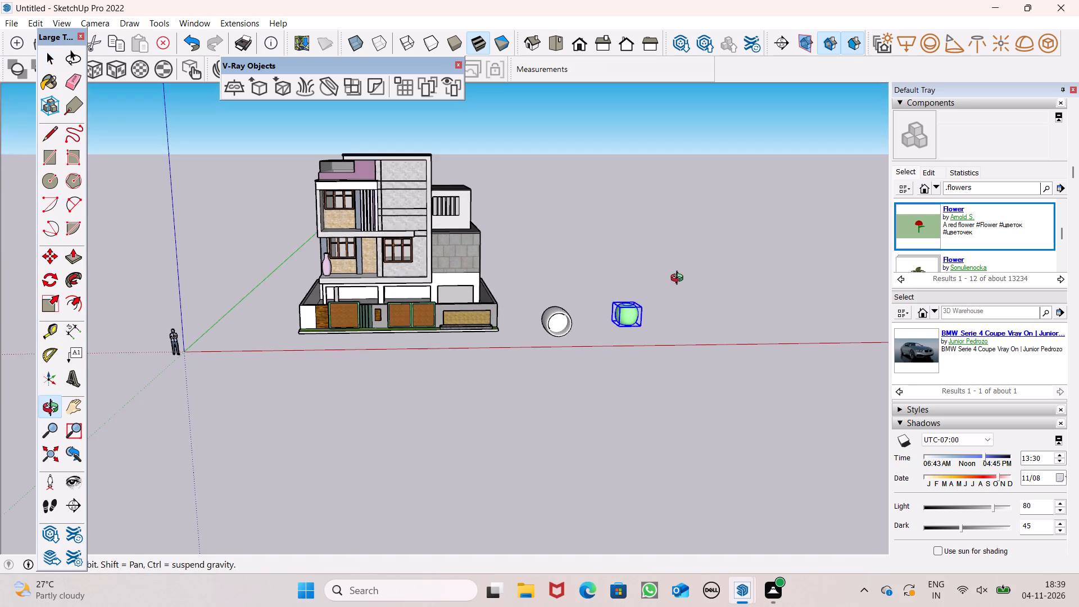
pyautogui.moveTo(679, 279); pyautogui.dragTo(673, 302, button='middle')
pyautogui.scroll(5, 673, 302)
pyautogui.moveTo(626, 337); pyautogui.dragTo(294, 339)
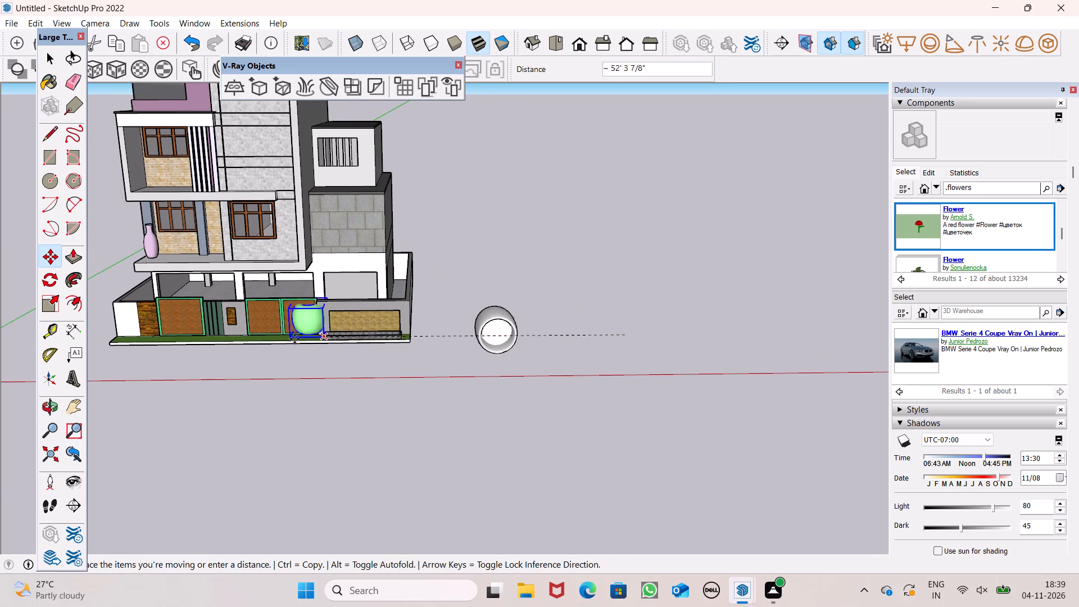
pyautogui.moveTo(294, 339); pyautogui.dragTo(144, 379)
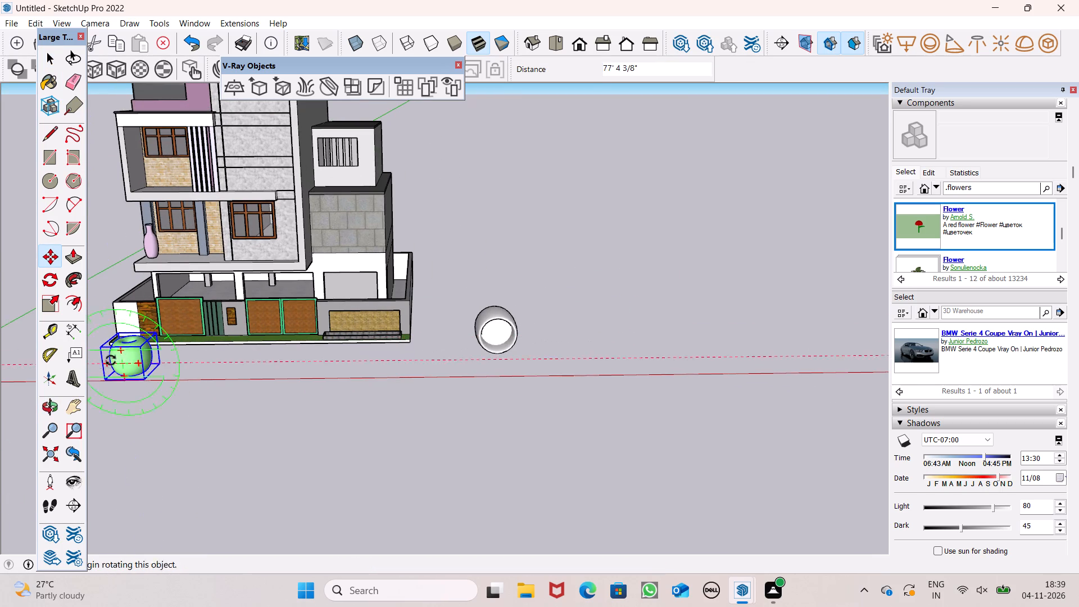
# Scale the green group to 0.84 in height and to 0.77 in width along its red axis.
pyautogui.scroll(-3, 517, 285)
pyautogui.scroll(8, 341, 361)
pyautogui.scroll(6, 144, 322)
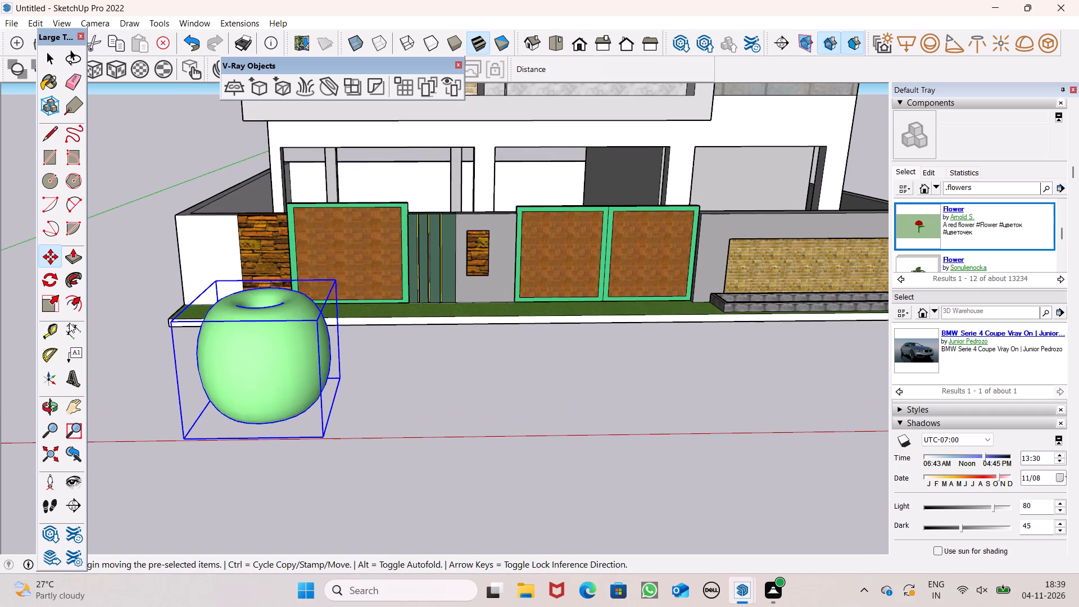
pyautogui.click(39, 307)
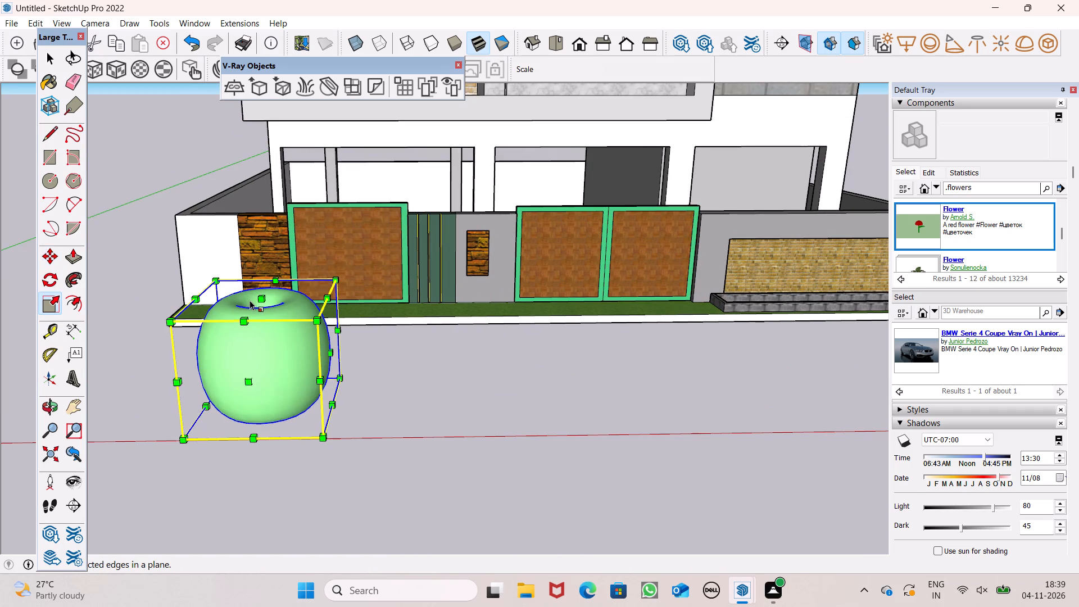
pyautogui.moveTo(265, 294); pyautogui.dragTo(264, 316)
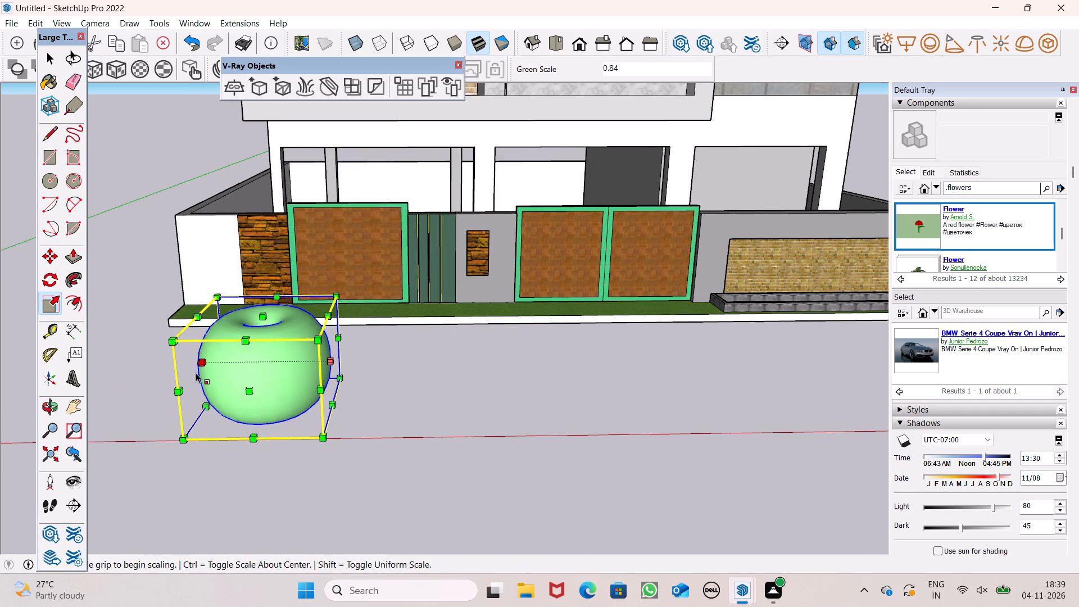
pyautogui.moveTo(203, 378); pyautogui.dragTo(334, 389, button='middle')
pyautogui.moveTo(387, 405); pyautogui.dragTo(421, 407)
# Stretch the green group upward from its top to more than three times its height, forming a tall, slim vase.
pyautogui.moveTo(464, 337); pyautogui.dragTo(478, 157)
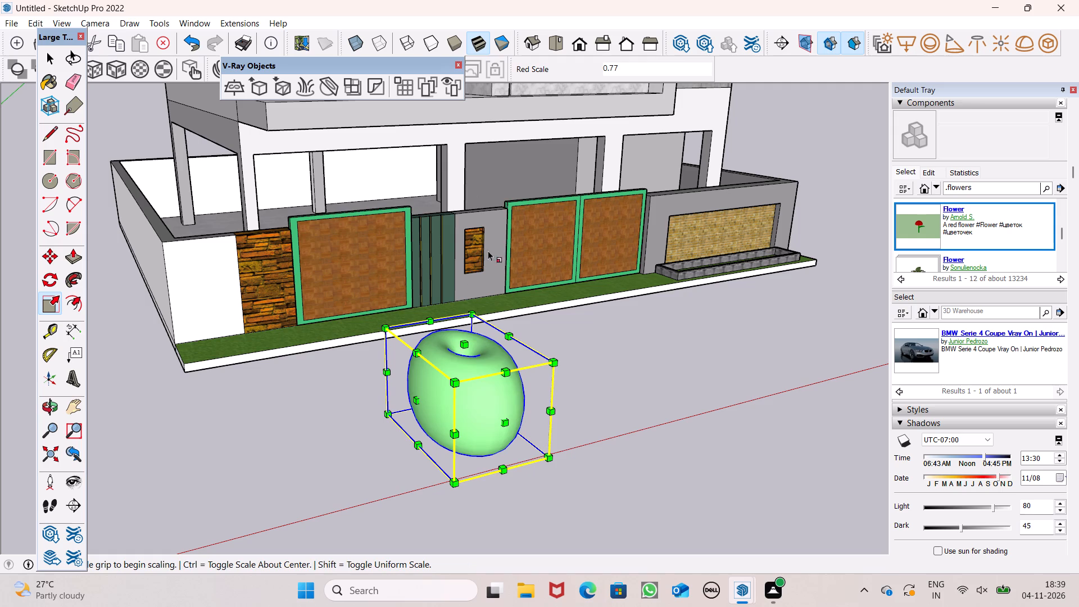
pyautogui.moveTo(466, 346); pyautogui.dragTo(459, 56)
pyautogui.scroll(-6, 535, 325)
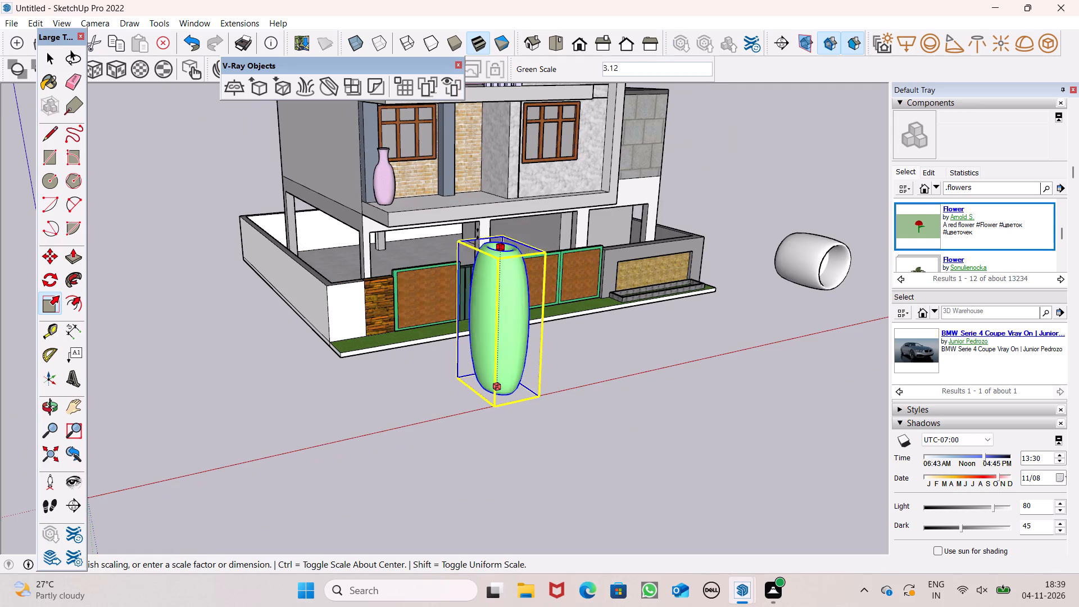
pyautogui.click(468, 167)
pyautogui.moveTo(536, 298); pyautogui.dragTo(186, 316, button='middle')
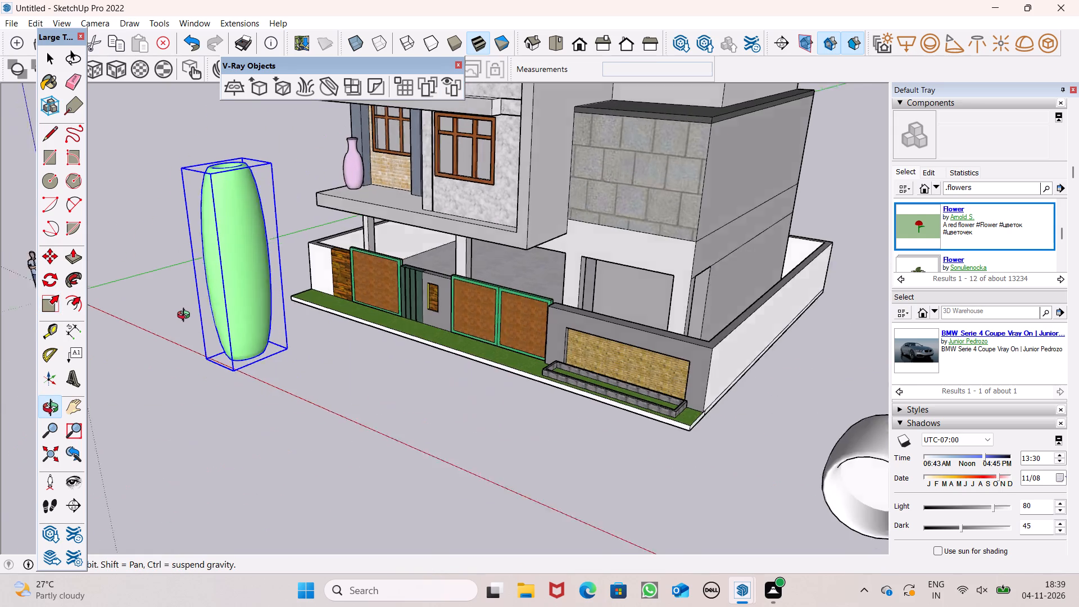
# Squash the tall green group from its top down to about 0.12 of its height.
pyautogui.moveTo(186, 316); pyautogui.dragTo(247, 351, button='middle')
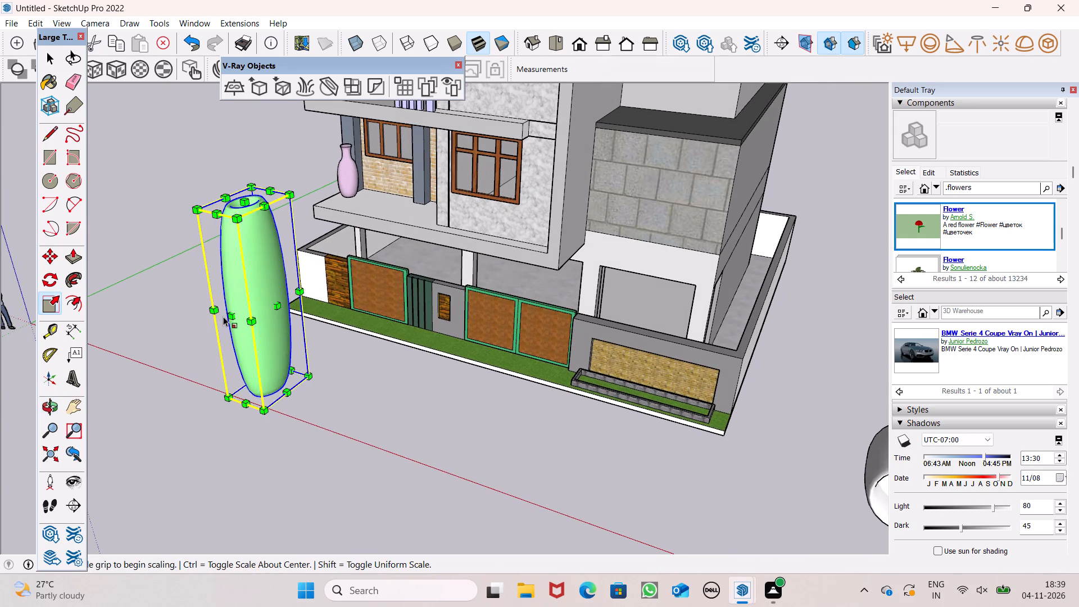
pyautogui.moveTo(227, 313); pyautogui.dragTo(259, 300)
pyautogui.moveTo(316, 315); pyautogui.dragTo(380, 344, button='middle')
pyautogui.moveTo(330, 312); pyautogui.dragTo(551, 449, button='middle')
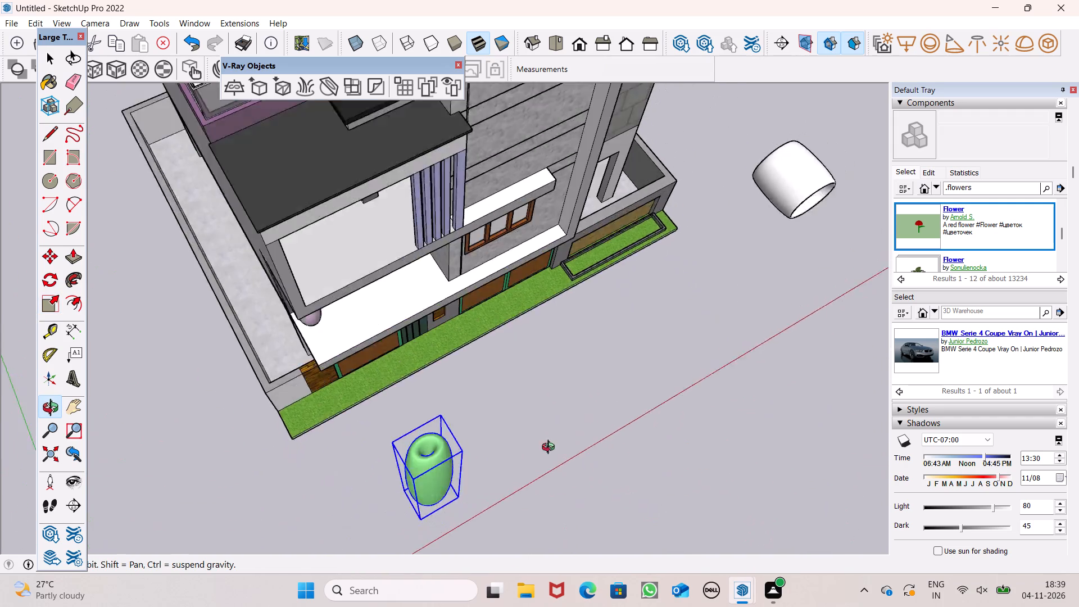
pyautogui.moveTo(551, 449); pyautogui.dragTo(506, 419, button='middle')
pyautogui.moveTo(384, 379); pyautogui.dragTo(405, 483)
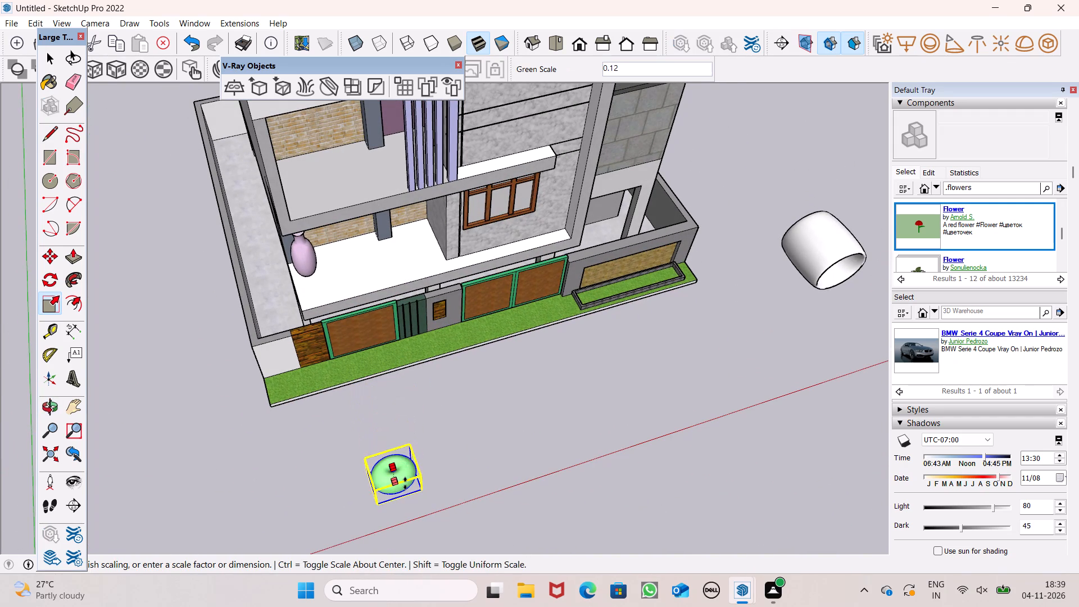
pyautogui.moveTo(405, 483); pyautogui.dragTo(406, 484)
# Adjust the green group's height by flattening and stretching its top, finishing with a 0.56 scale to form a squat round pot.
pyautogui.scroll(1, 421, 486)
pyautogui.moveTo(421, 486); pyautogui.dragTo(194, 275, button='middle')
pyautogui.scroll(2, 242, 316)
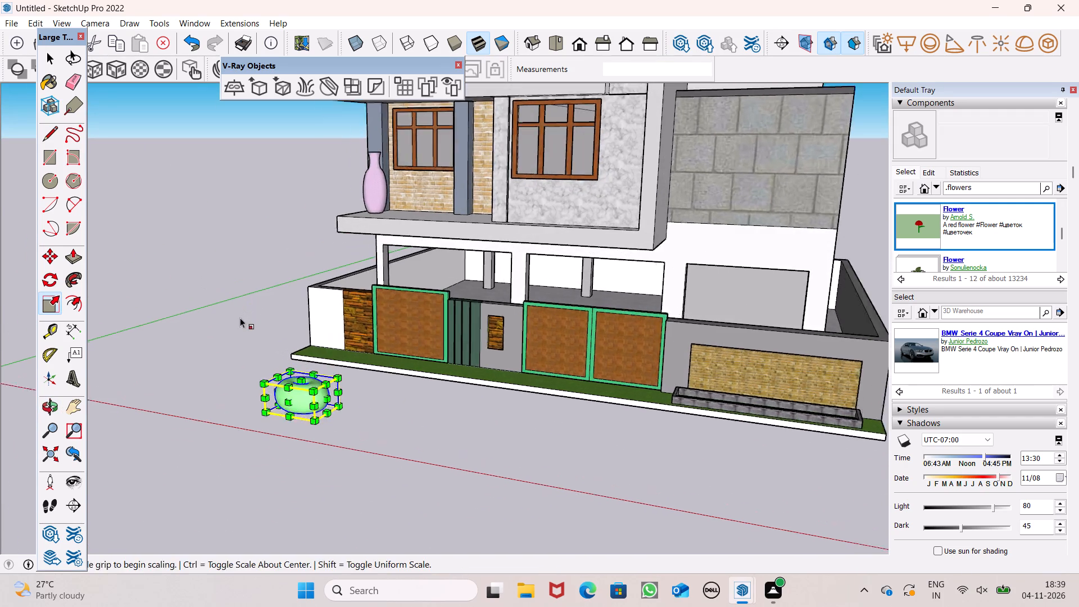
pyautogui.scroll(6, 240, 318)
pyautogui.moveTo(239, 324); pyautogui.dragTo(252, 328, button='middle')
pyautogui.scroll(-4, 296, 282)
pyautogui.scroll(7, 398, 414)
pyautogui.middleClick(398, 414)
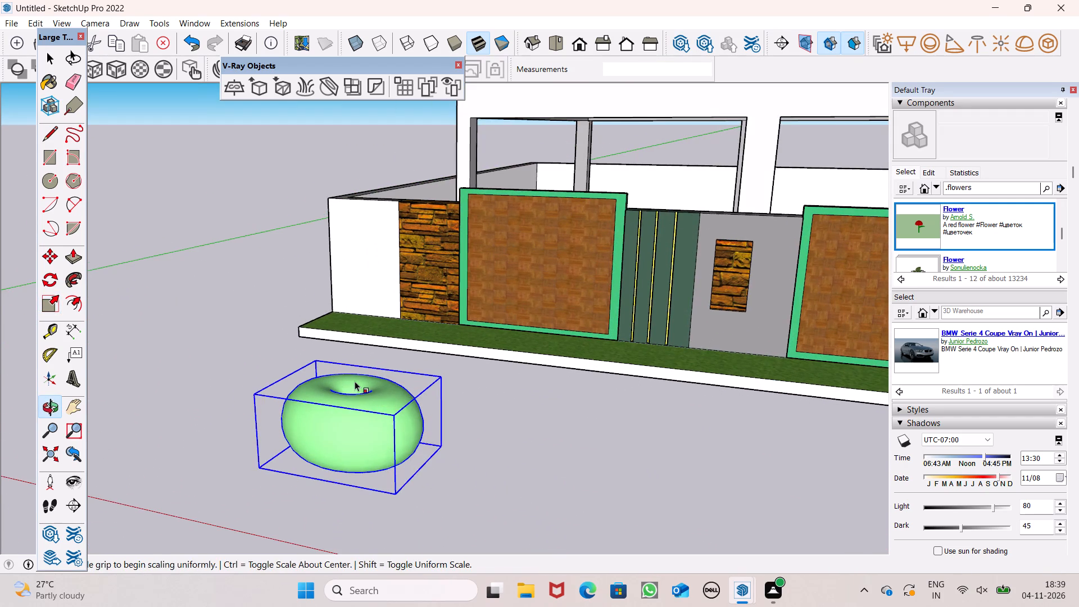
pyautogui.moveTo(344, 379); pyautogui.dragTo(348, 452)
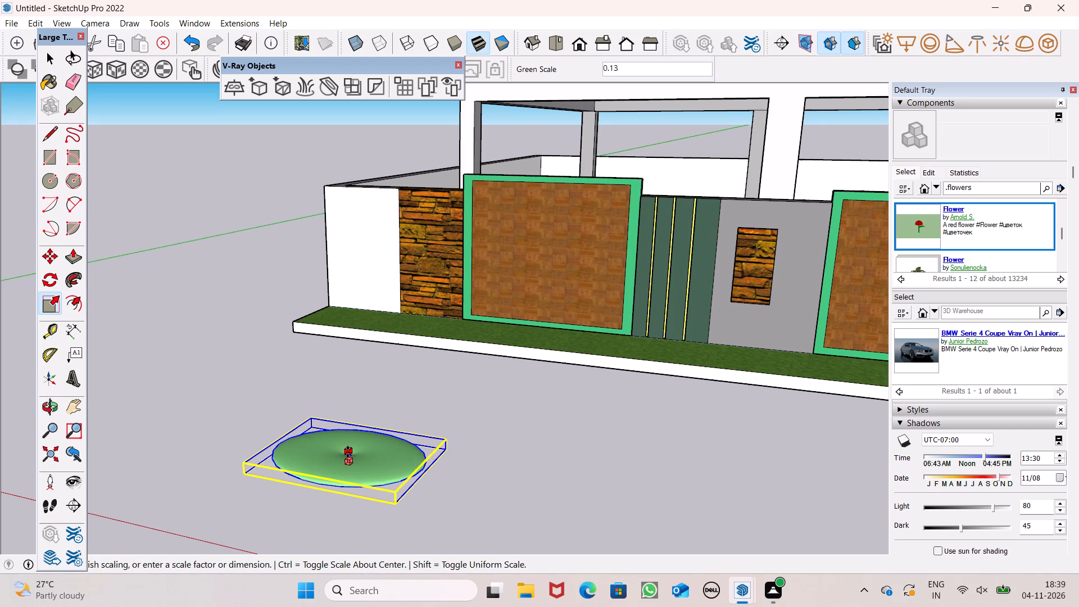
pyautogui.moveTo(348, 452); pyautogui.dragTo(318, 282)
pyautogui.moveTo(333, 274); pyautogui.dragTo(338, 296)
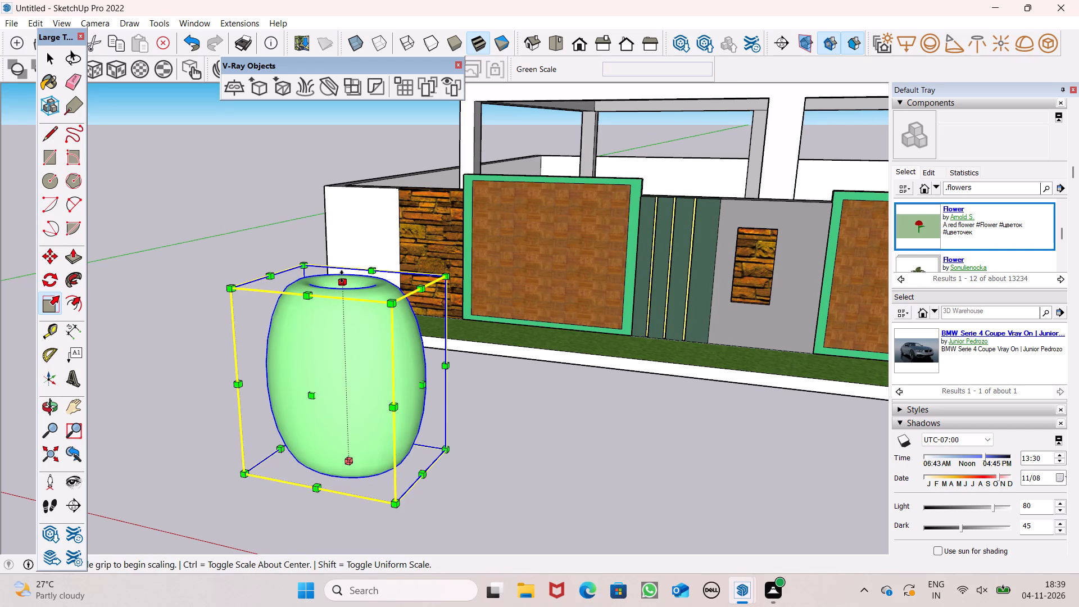
pyautogui.moveTo(342, 277); pyautogui.dragTo(346, 364)
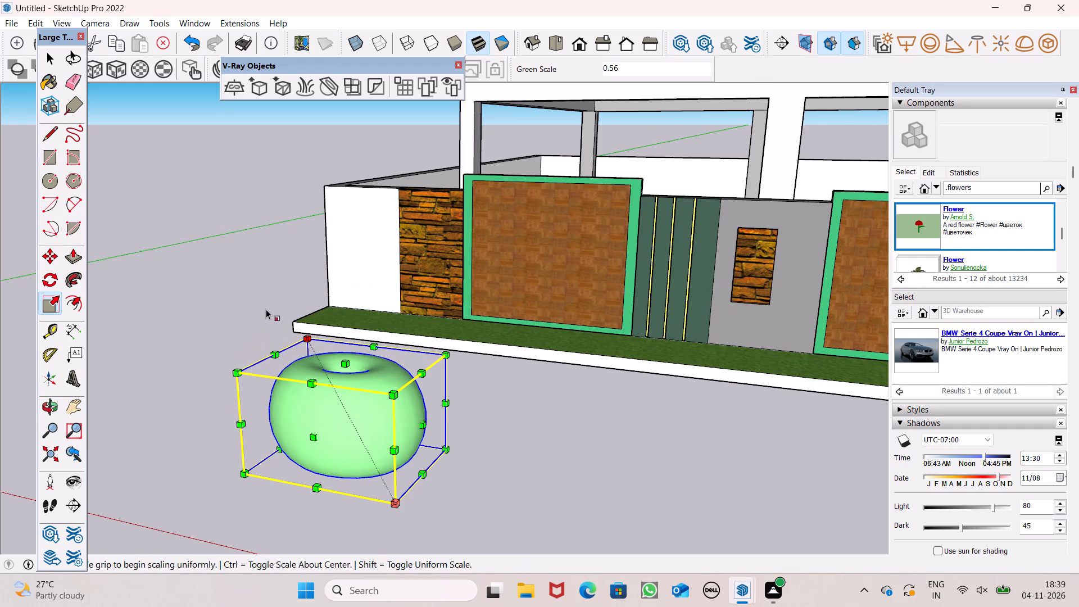
pyautogui.press('space')
pyautogui.click(244, 287)
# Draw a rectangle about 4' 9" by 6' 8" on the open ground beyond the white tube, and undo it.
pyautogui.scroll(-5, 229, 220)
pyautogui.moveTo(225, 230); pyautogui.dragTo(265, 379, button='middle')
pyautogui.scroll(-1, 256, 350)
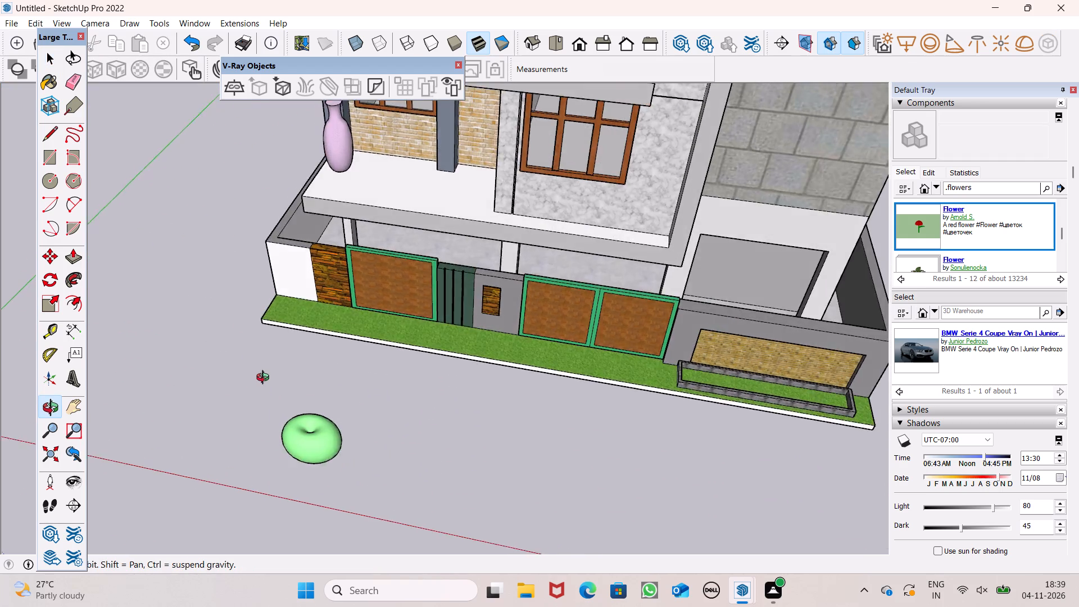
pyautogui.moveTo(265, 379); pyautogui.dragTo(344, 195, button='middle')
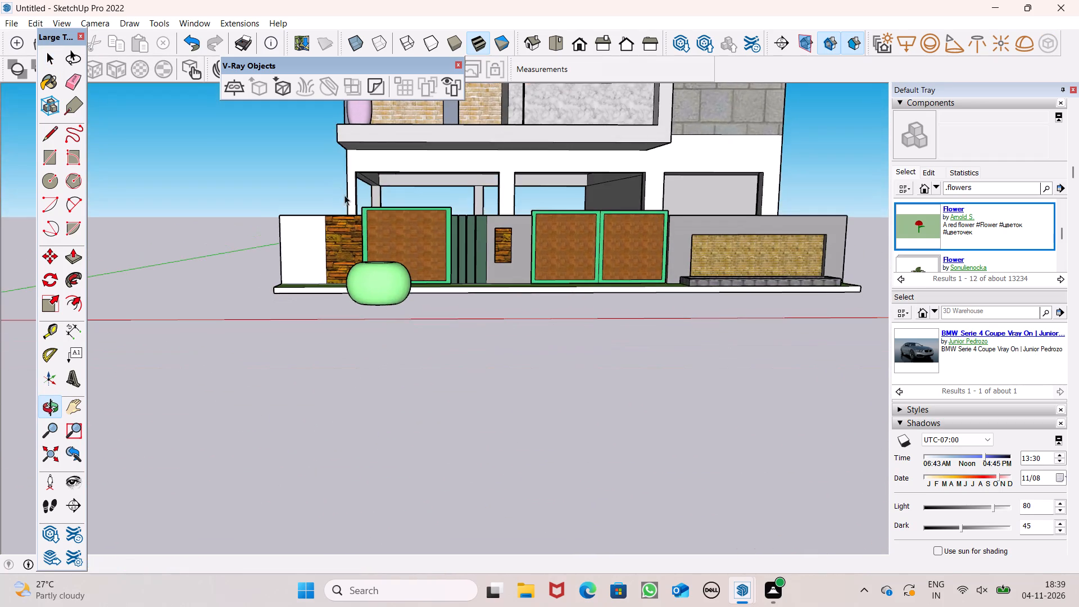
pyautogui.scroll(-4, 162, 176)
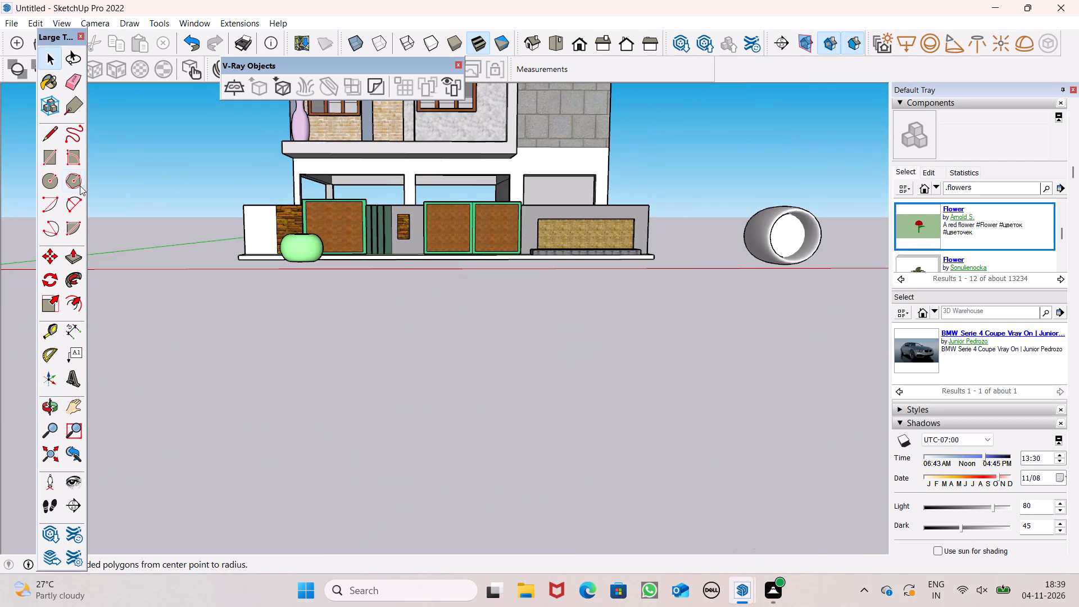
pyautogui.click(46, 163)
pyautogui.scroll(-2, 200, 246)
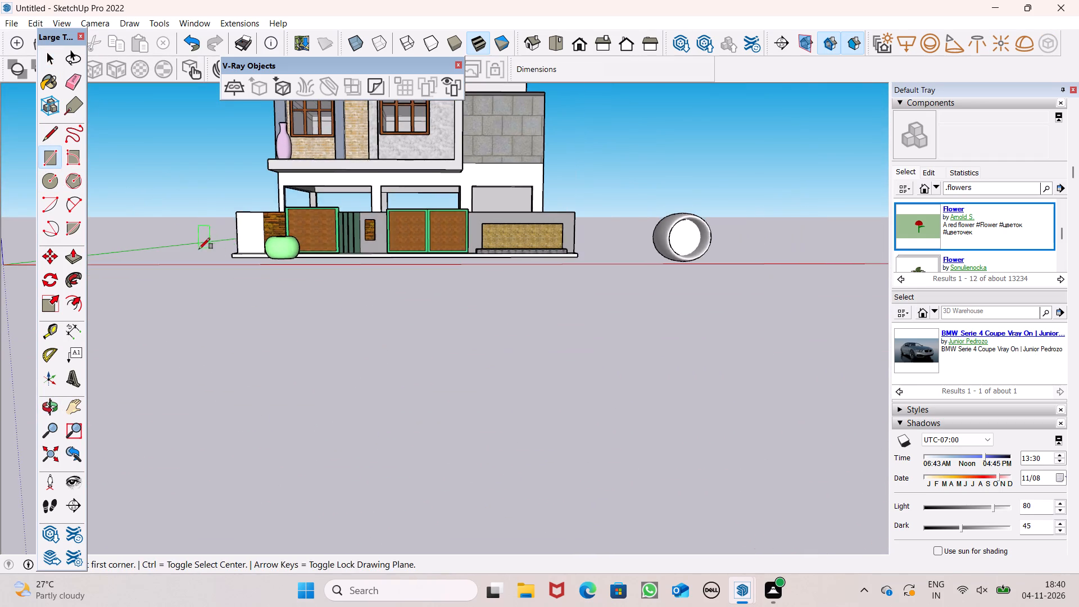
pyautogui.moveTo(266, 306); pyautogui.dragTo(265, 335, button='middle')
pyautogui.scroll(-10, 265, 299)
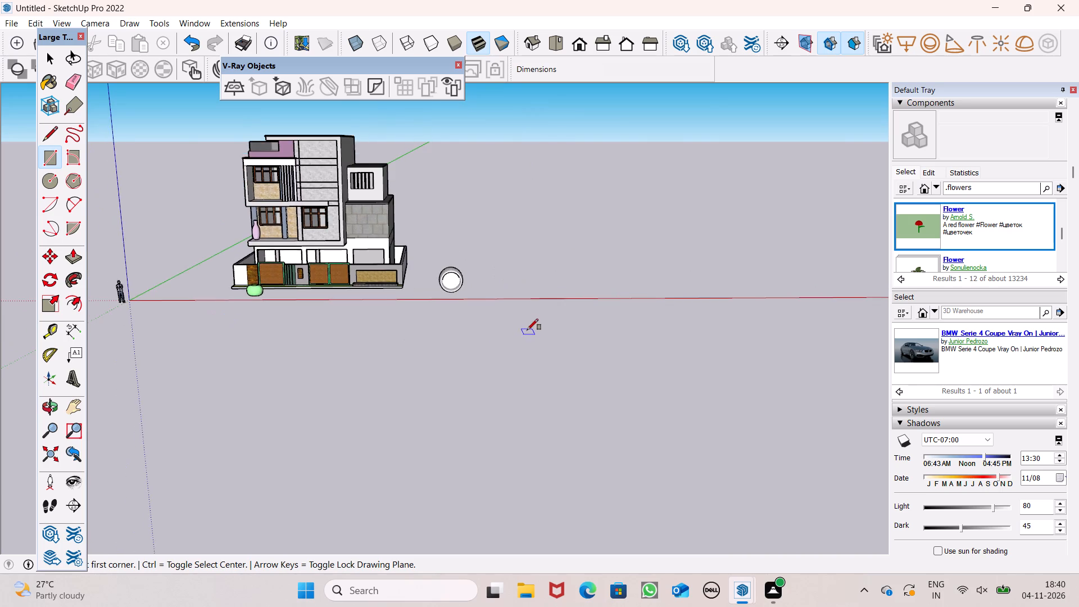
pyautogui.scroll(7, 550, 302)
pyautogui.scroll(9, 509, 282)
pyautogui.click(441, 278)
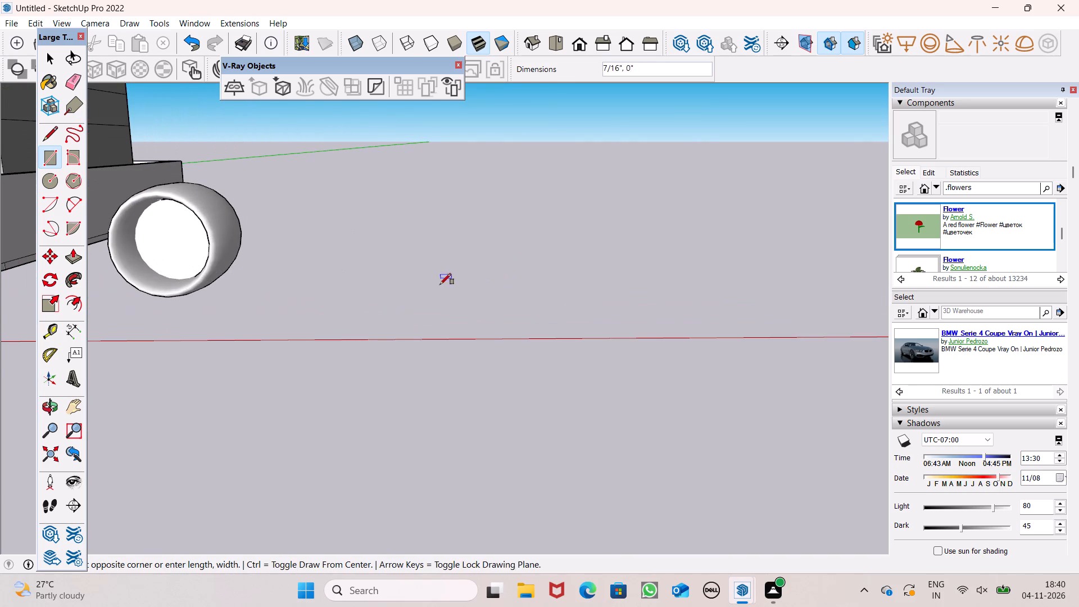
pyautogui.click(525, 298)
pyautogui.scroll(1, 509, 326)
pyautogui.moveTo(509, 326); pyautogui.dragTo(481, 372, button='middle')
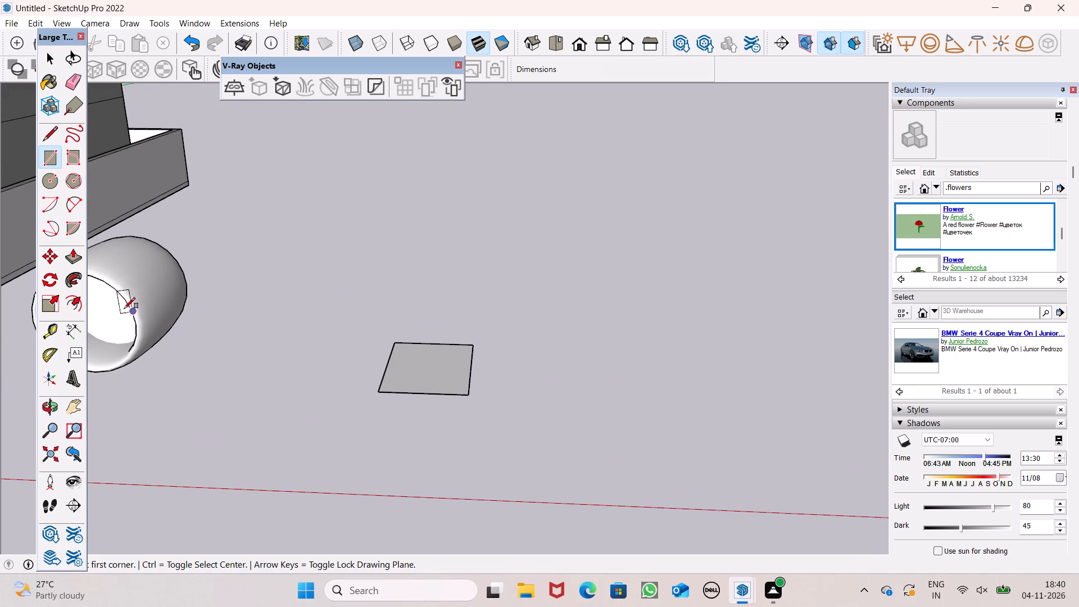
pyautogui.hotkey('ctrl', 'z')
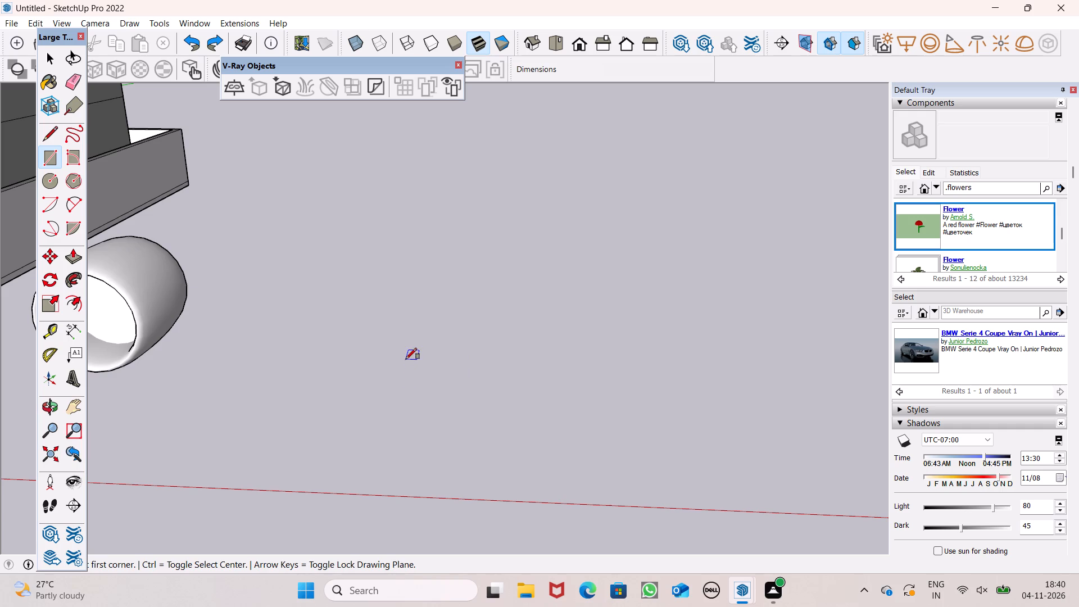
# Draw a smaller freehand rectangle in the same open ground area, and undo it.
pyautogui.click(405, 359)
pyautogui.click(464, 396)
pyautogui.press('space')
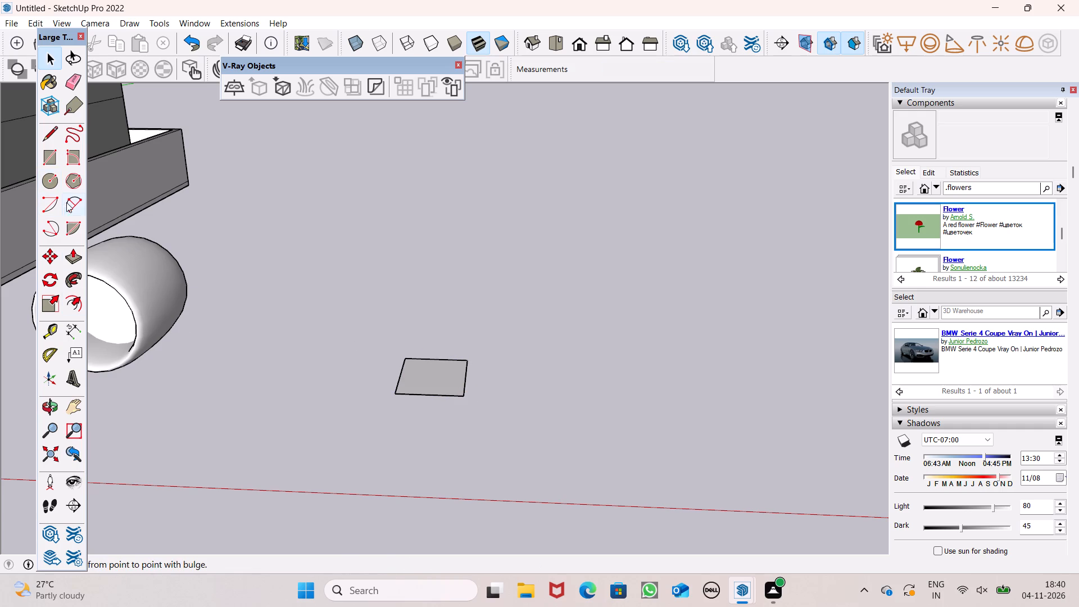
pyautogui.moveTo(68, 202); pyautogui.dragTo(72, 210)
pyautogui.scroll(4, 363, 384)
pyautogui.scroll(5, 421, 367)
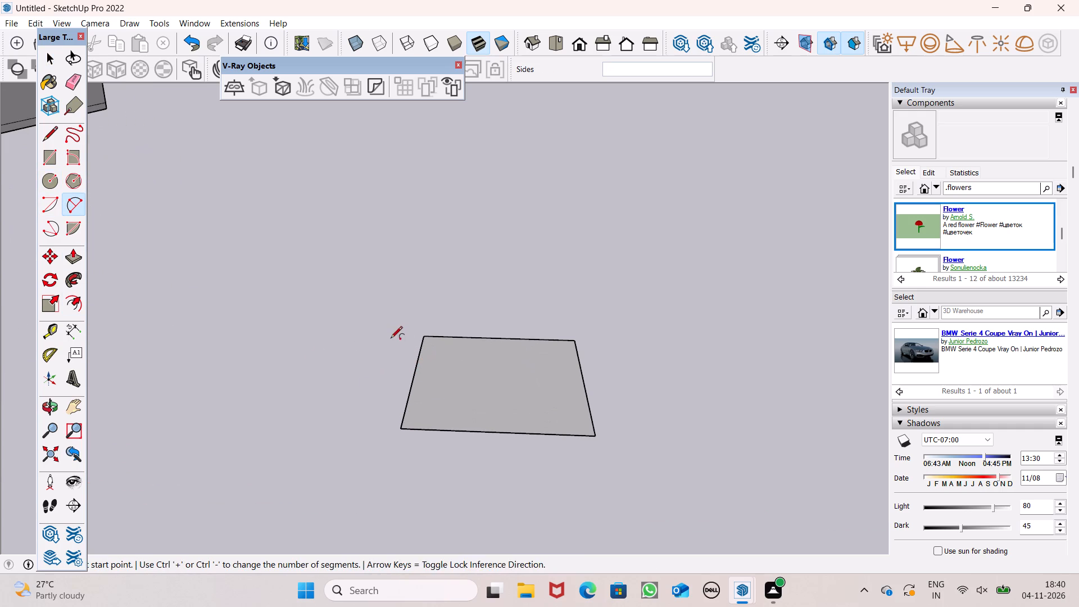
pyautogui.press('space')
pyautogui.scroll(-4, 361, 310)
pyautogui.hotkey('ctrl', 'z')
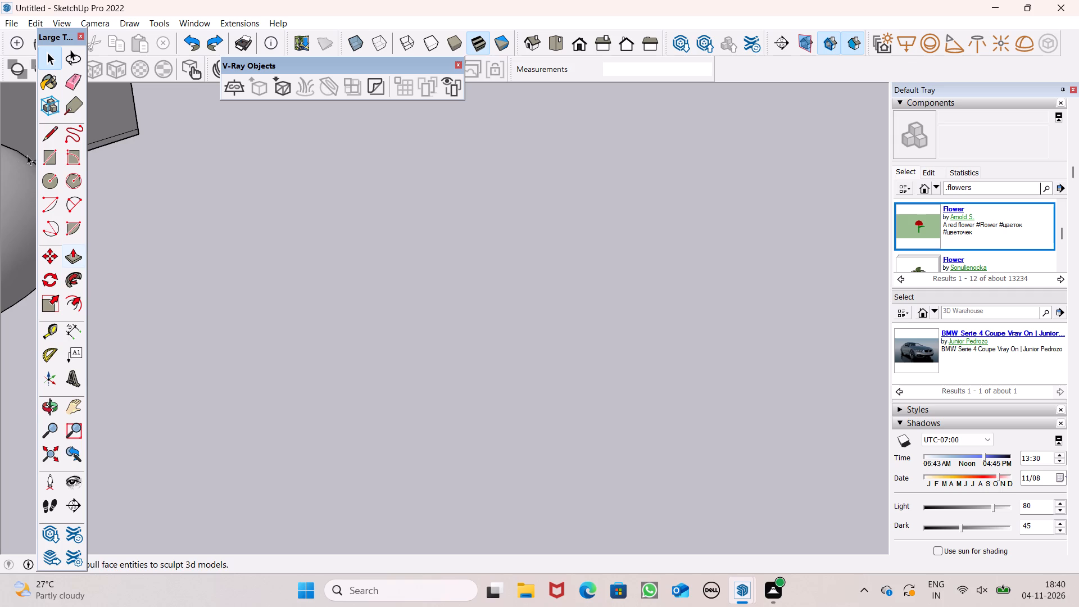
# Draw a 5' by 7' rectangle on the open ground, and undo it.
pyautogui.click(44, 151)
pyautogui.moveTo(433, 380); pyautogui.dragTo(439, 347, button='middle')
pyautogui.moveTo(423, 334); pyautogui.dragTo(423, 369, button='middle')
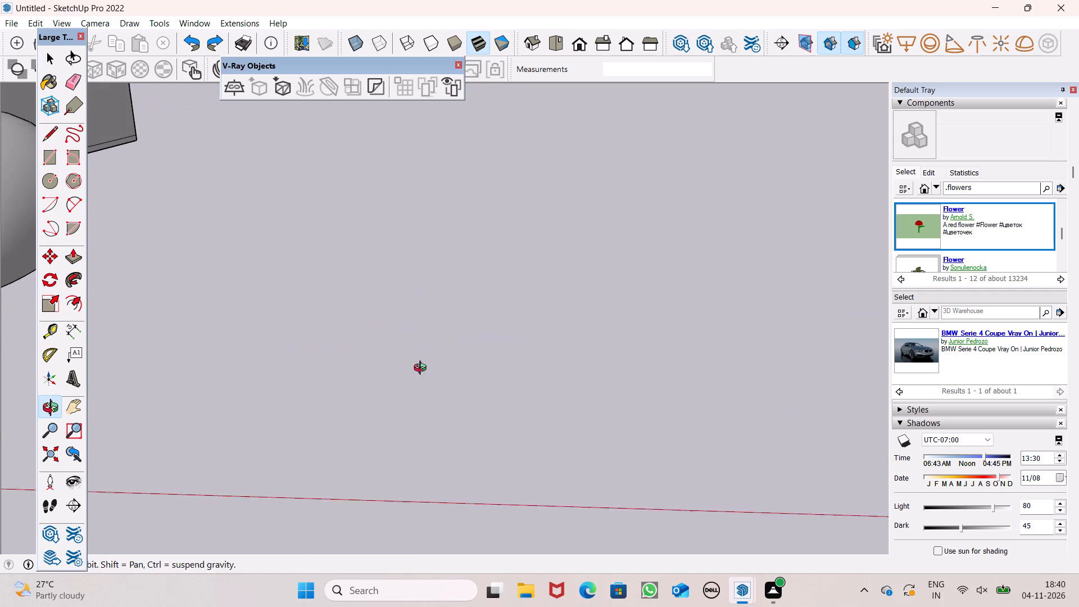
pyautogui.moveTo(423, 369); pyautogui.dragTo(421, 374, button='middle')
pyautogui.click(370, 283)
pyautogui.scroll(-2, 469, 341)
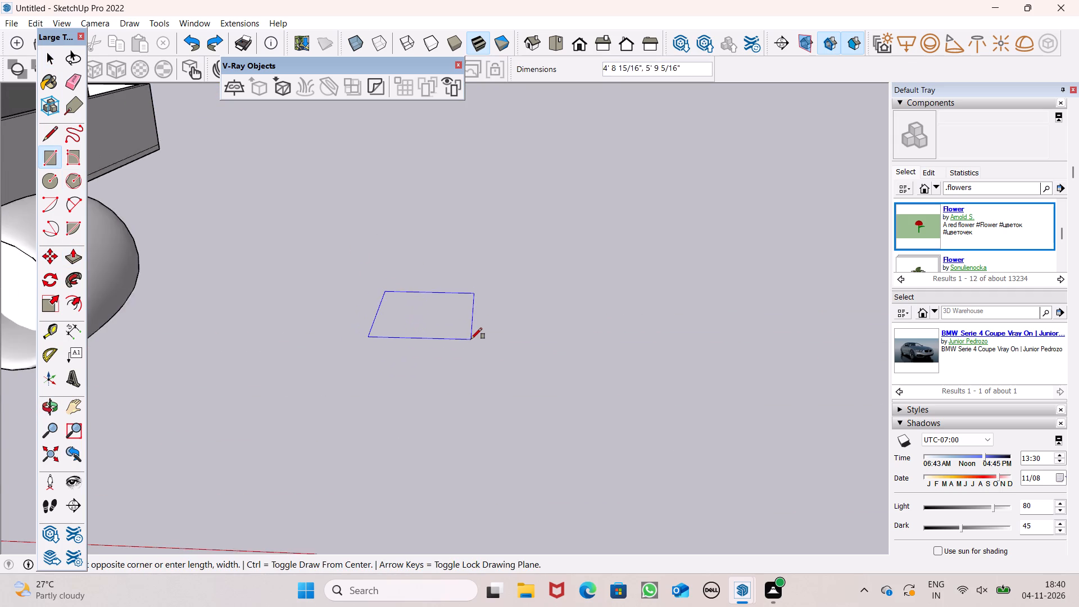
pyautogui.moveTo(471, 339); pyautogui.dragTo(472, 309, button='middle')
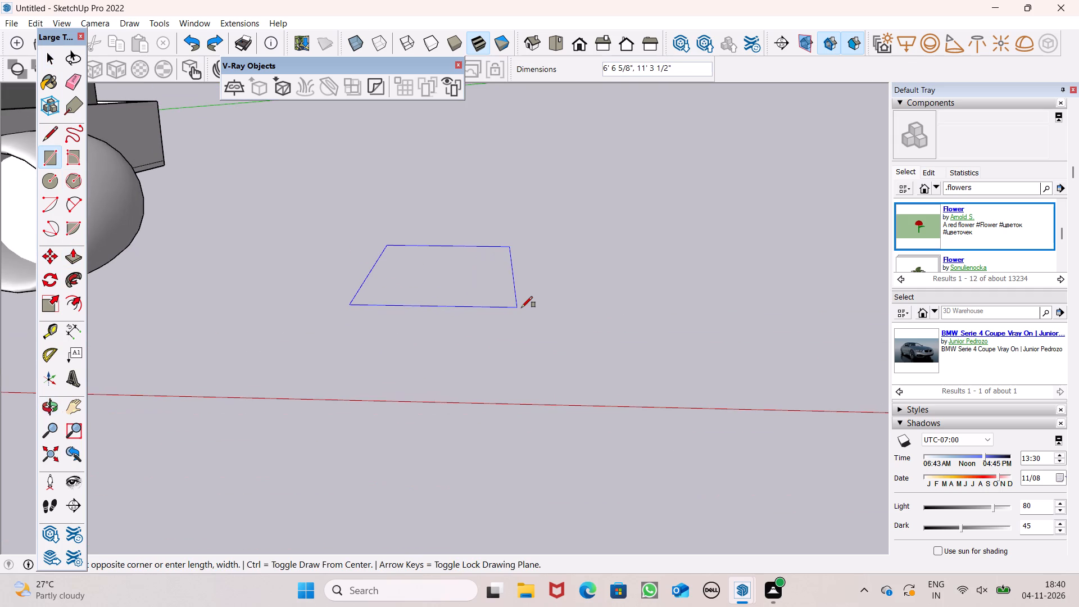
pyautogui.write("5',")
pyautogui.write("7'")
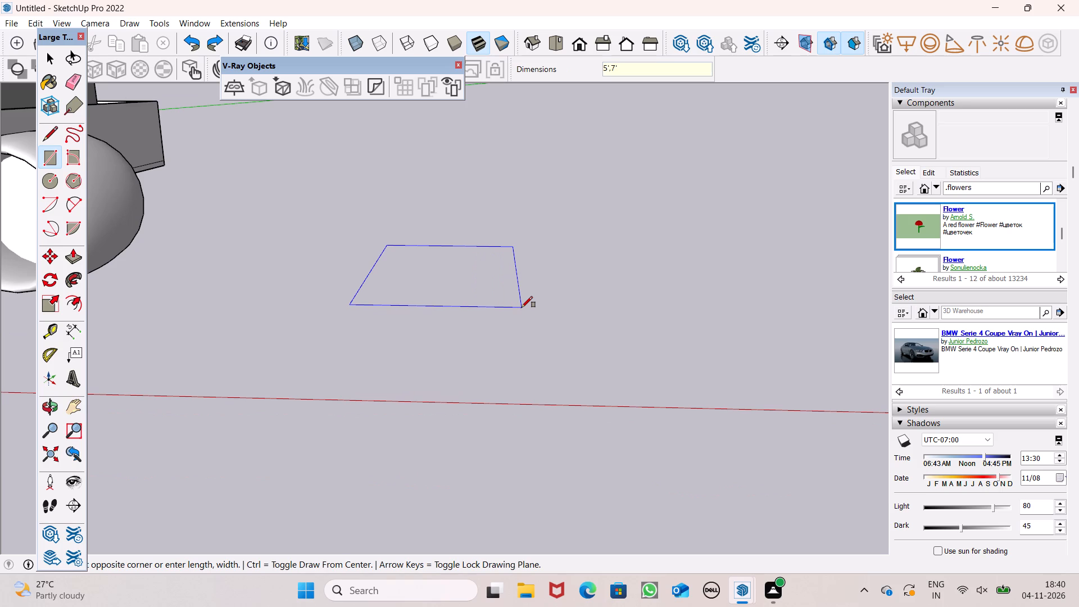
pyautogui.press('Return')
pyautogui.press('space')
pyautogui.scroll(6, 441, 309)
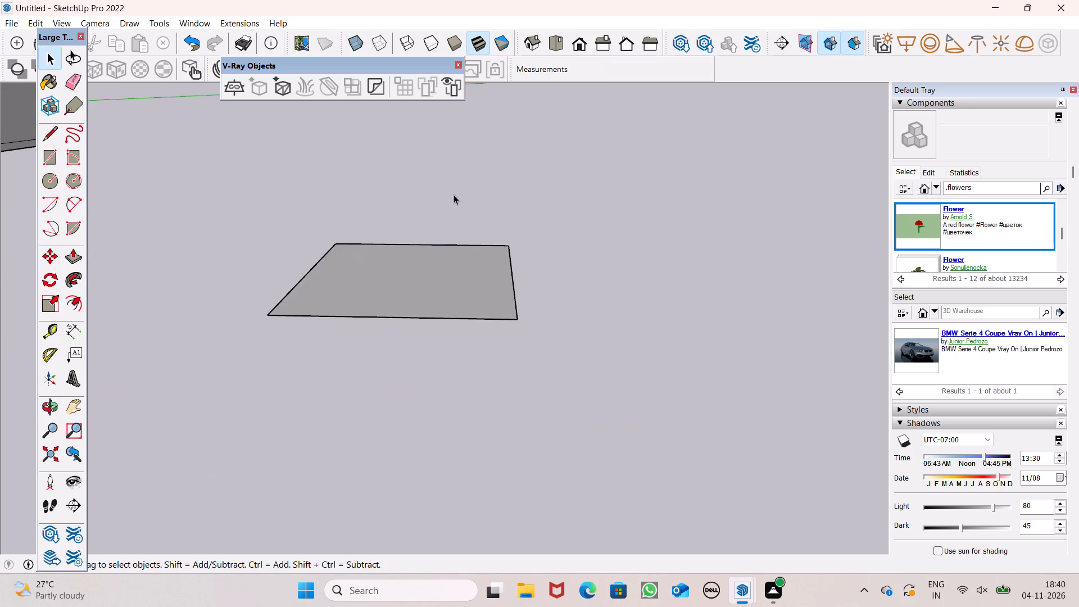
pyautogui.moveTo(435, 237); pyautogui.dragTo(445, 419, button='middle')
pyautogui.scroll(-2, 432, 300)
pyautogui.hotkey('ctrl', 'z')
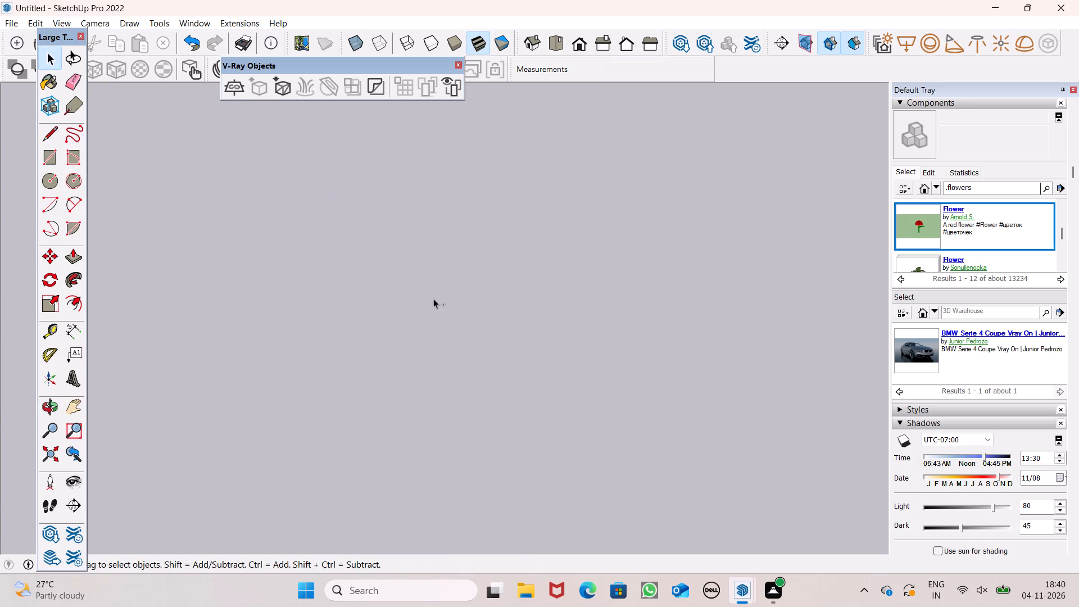
# Draw a 7' by 5' rectangle on the open ground.
pyautogui.click(43, 152)
pyautogui.click(295, 292)
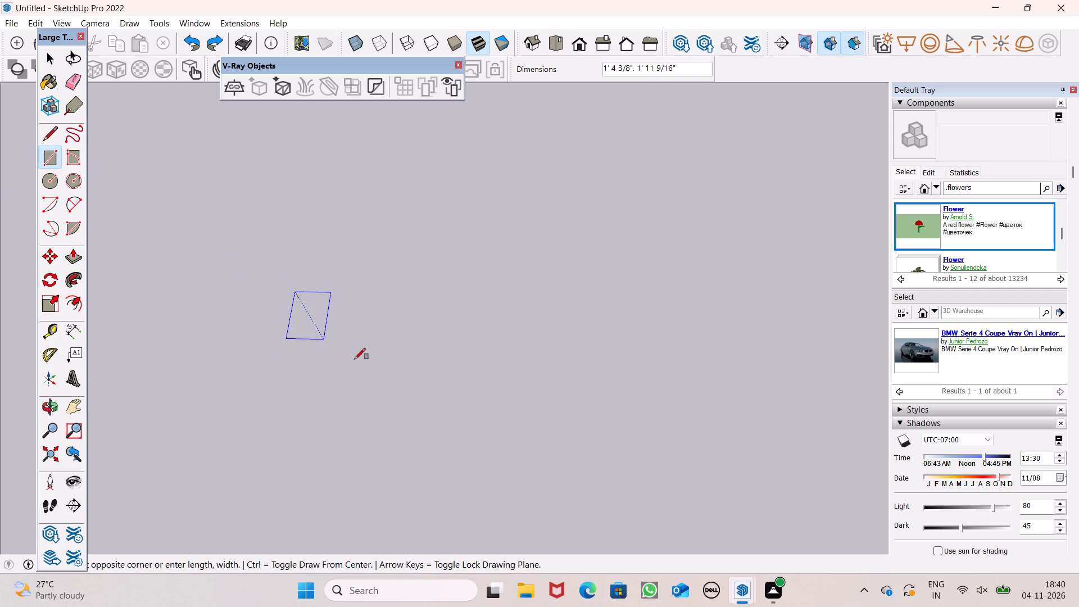
pyautogui.write("7'.")
pyautogui.press('BackSpace')
pyautogui.write(",5'")
pyautogui.press('Return')
pyautogui.press('space')
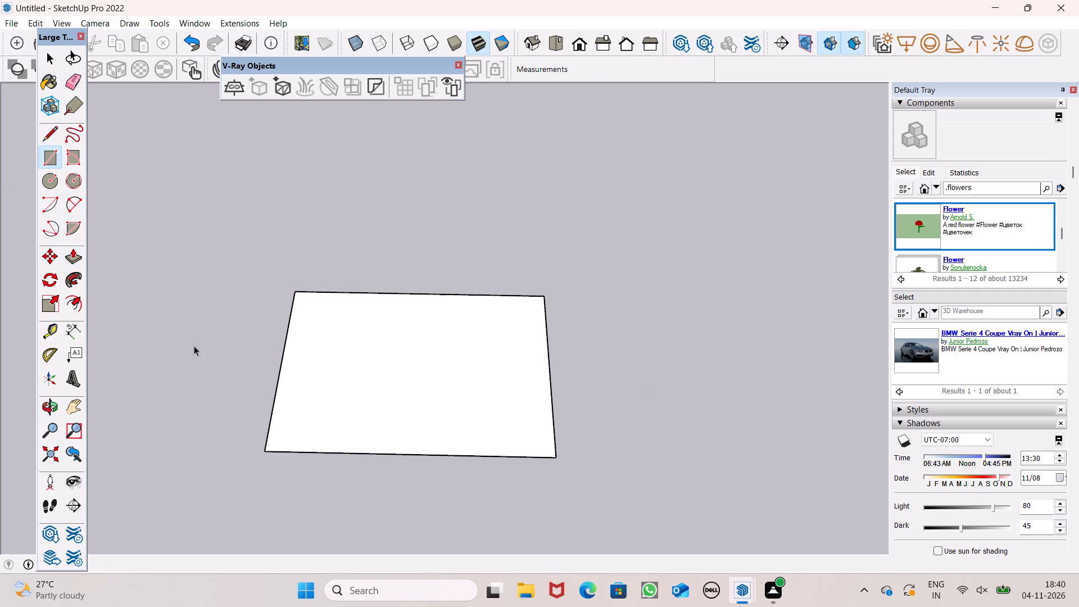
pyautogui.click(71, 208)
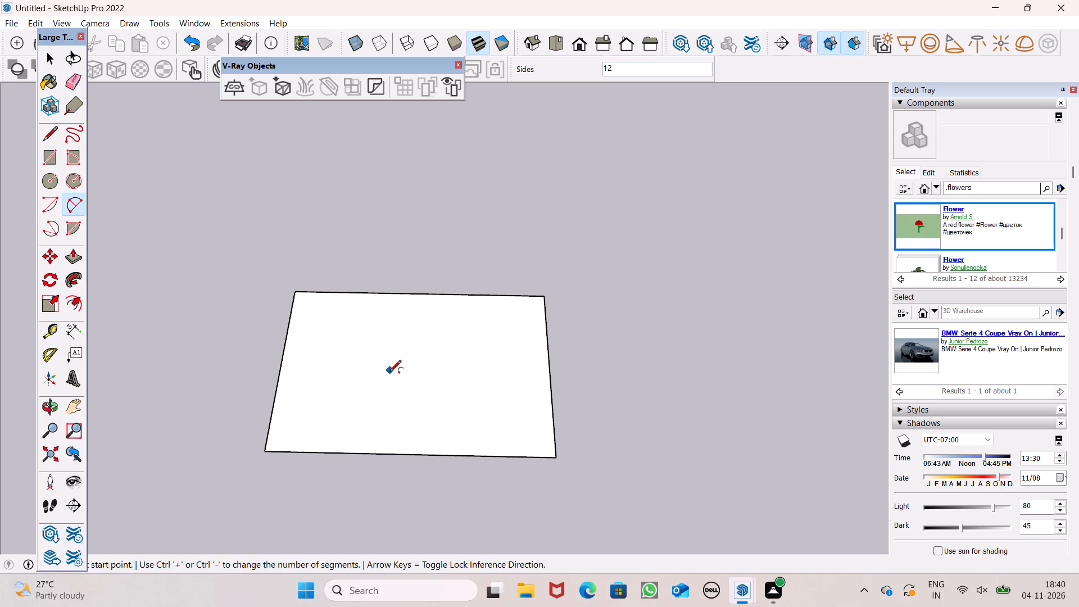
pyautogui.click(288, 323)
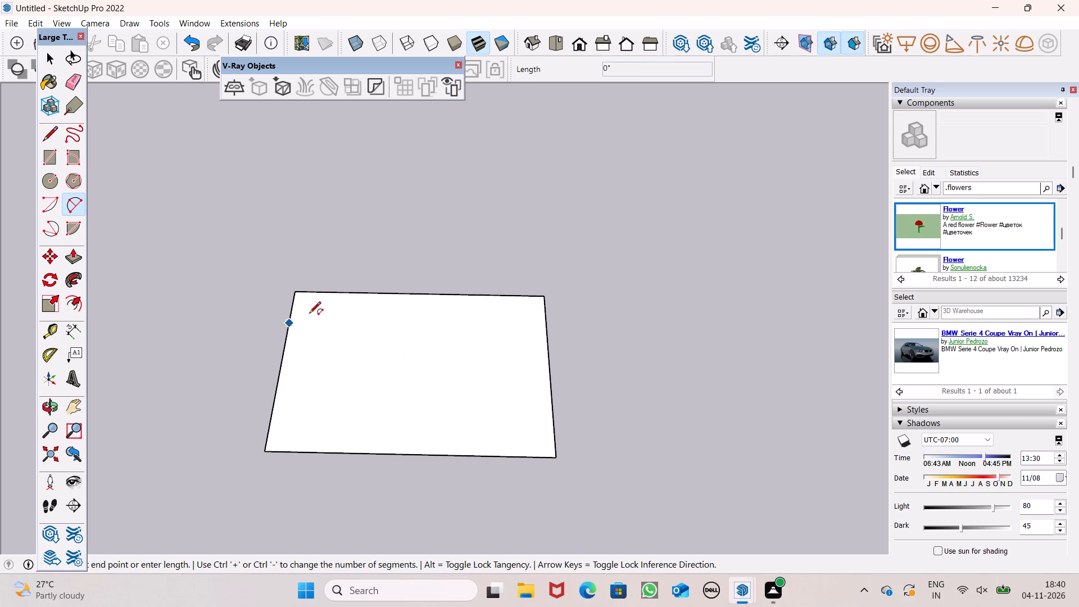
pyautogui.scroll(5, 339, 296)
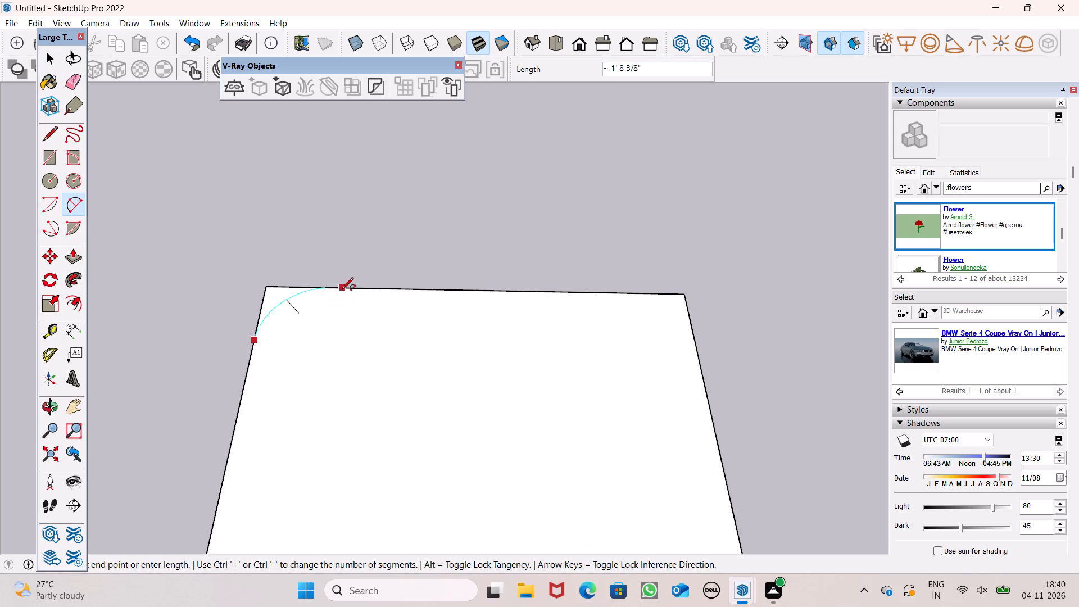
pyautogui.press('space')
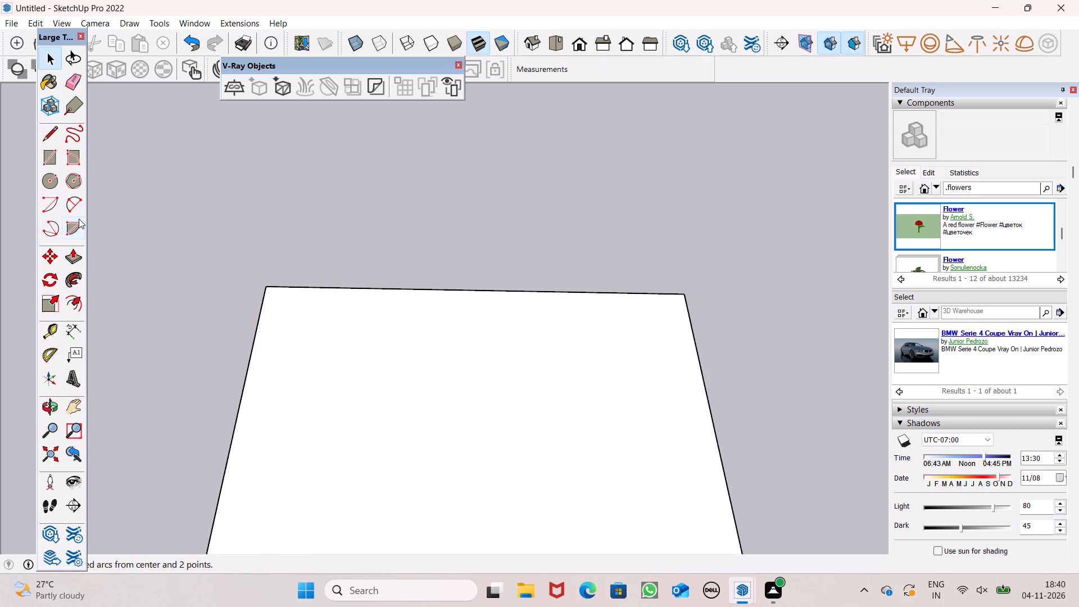
# Draw a two-point arc across one far corner of the rectangle, about 2' 6" long with a bulge of about 6 1/2".
pyautogui.click(74, 211)
pyautogui.click(244, 378)
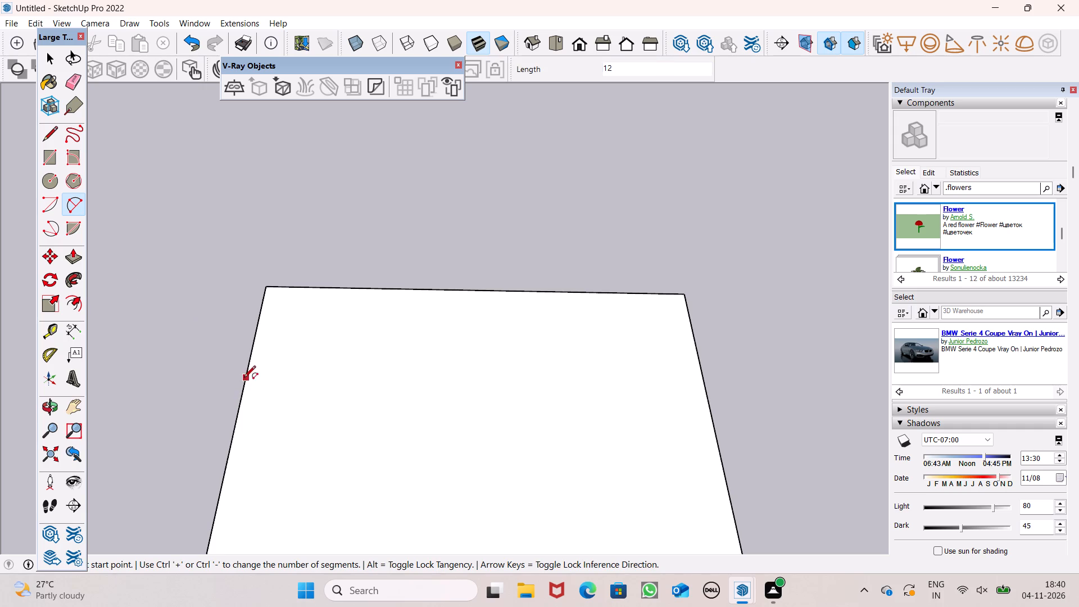
pyautogui.click(364, 292)
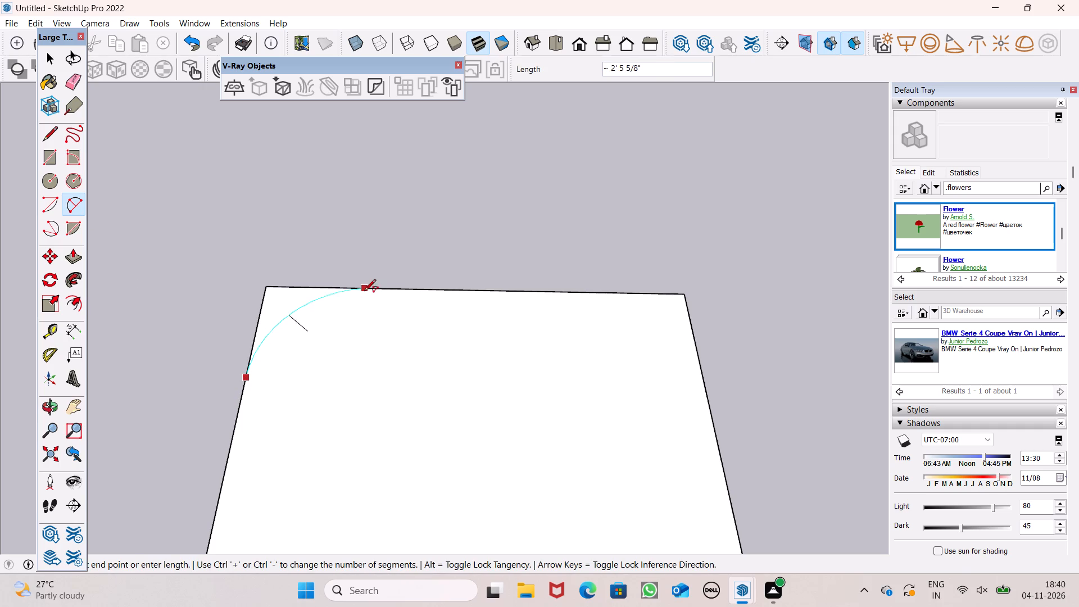
pyautogui.click(323, 290)
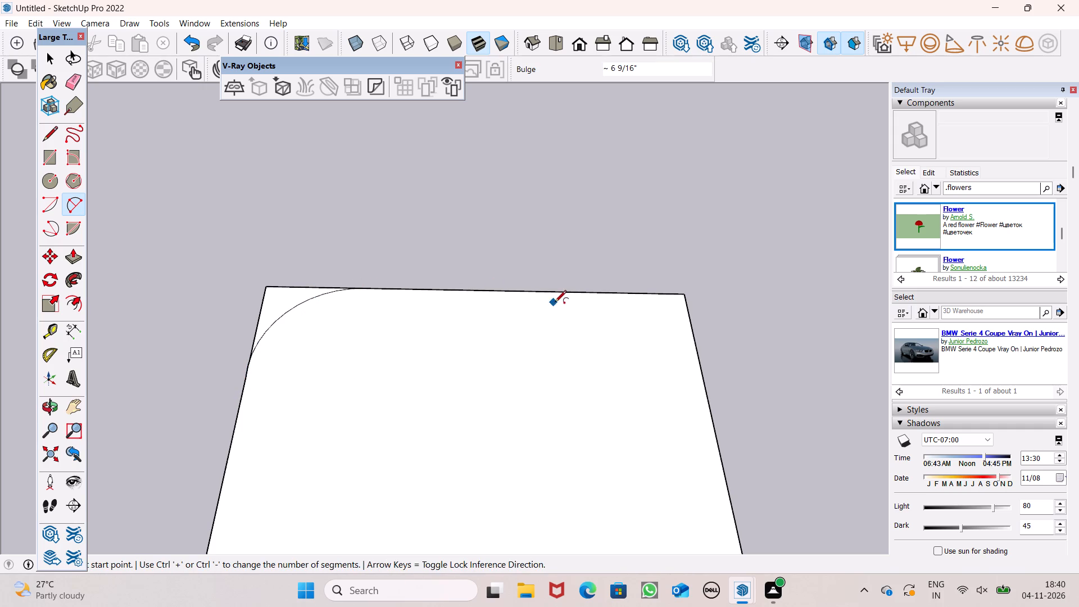
# Draw two-point arcs across the rectangle's other three corners, each about 2' 5" long with a bulge of about 5".
pyautogui.moveTo(570, 293); pyautogui.dragTo(575, 297)
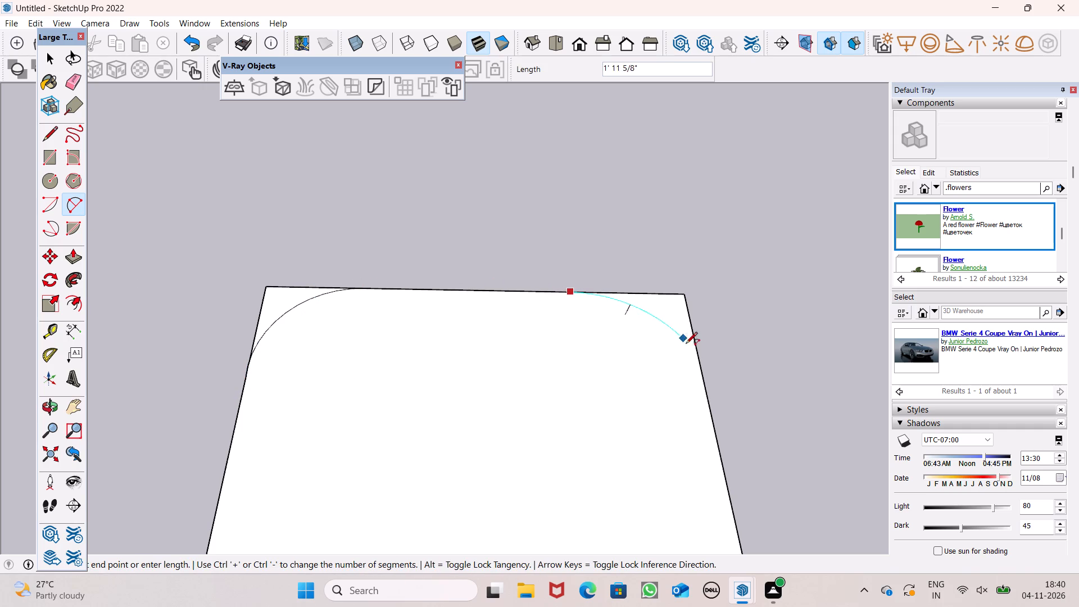
pyautogui.click(702, 373)
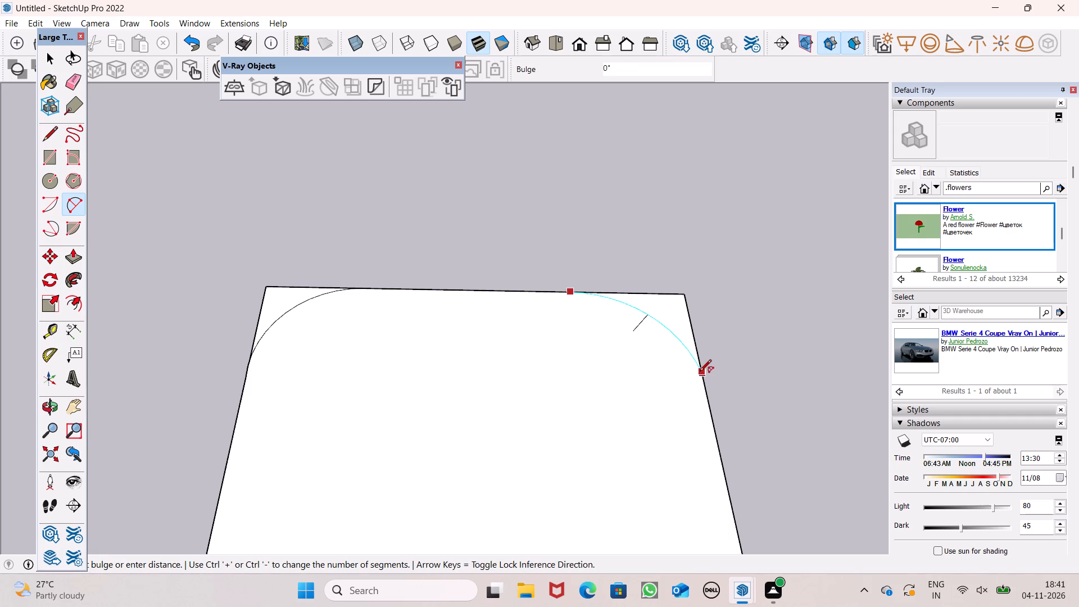
pyautogui.click(705, 345)
pyautogui.scroll(-6, 597, 201)
pyautogui.moveTo(550, 356); pyautogui.dragTo(546, 400, button='middle')
pyautogui.scroll(3, 437, 386)
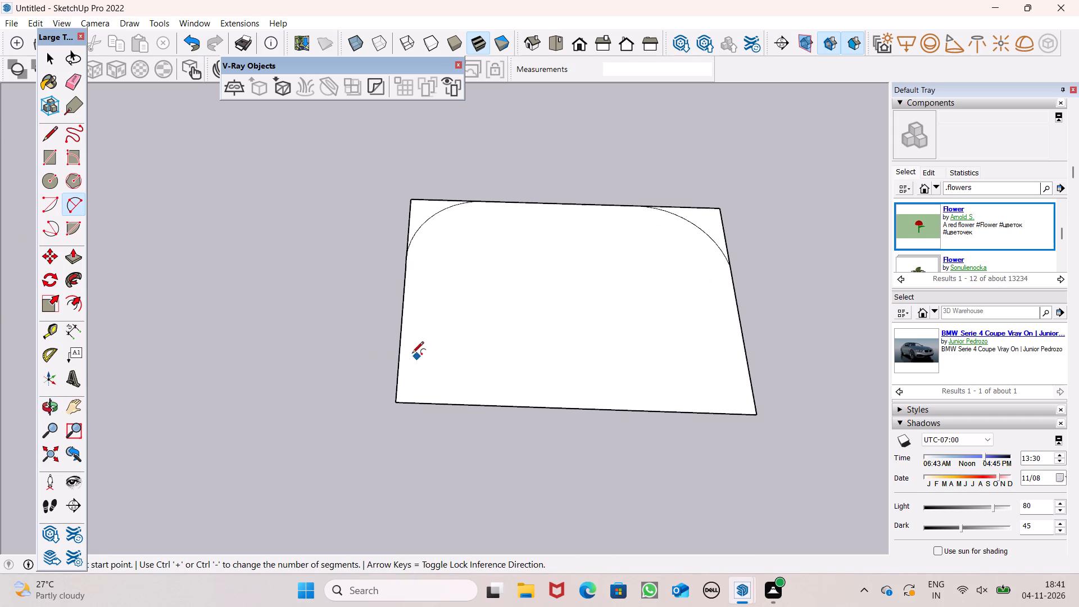
pyautogui.click(405, 338)
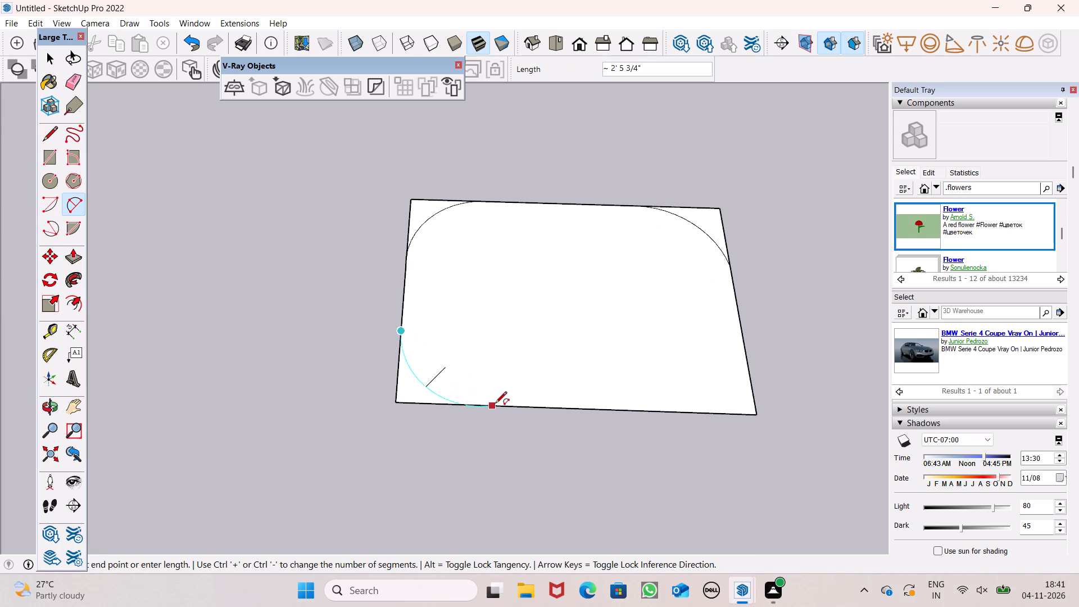
pyautogui.click(495, 404)
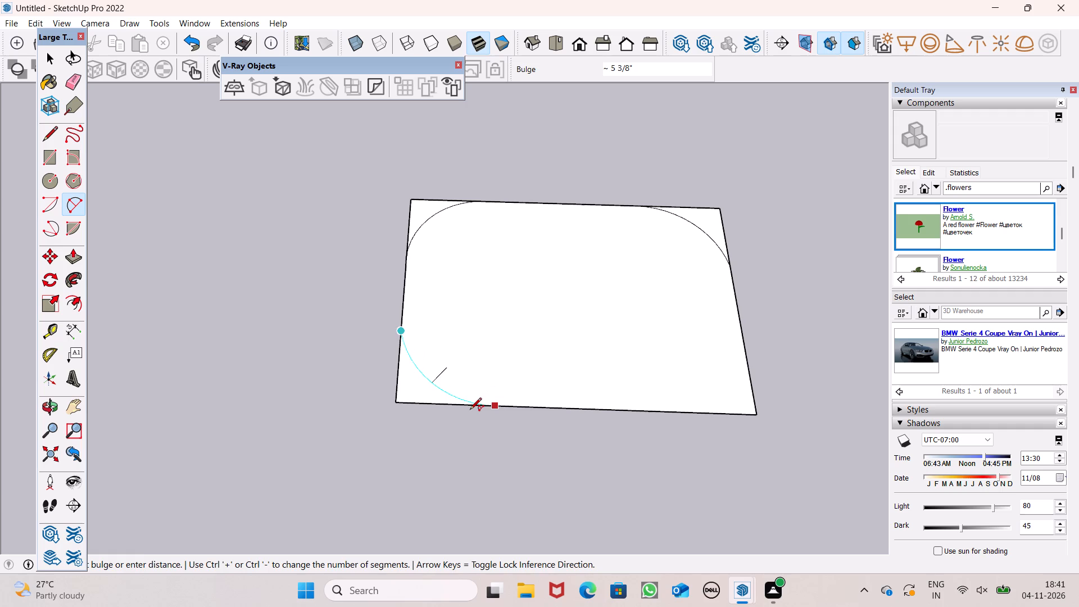
pyautogui.click(470, 410)
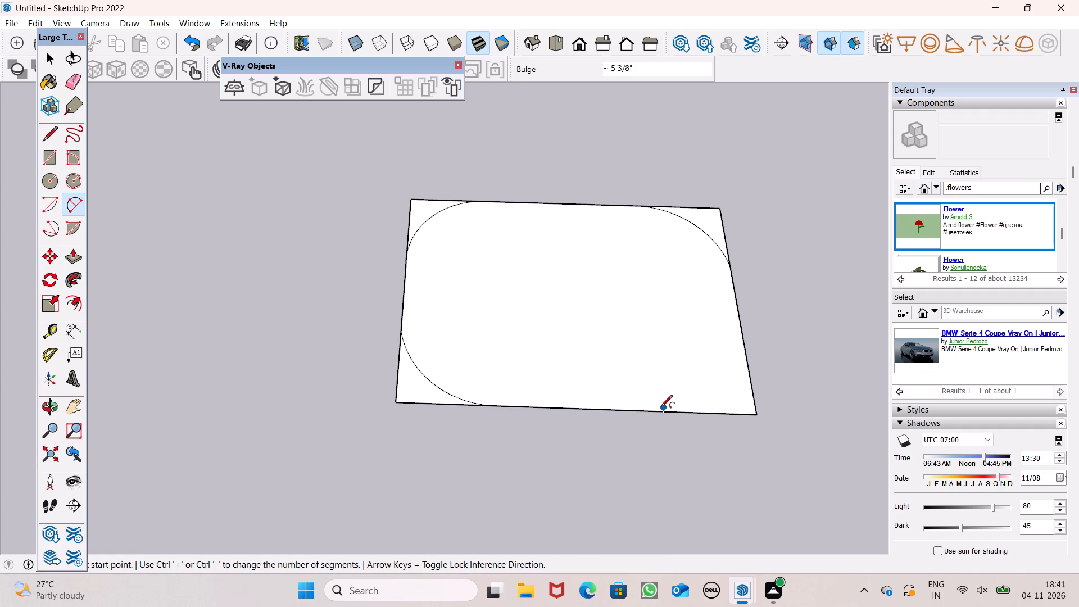
pyautogui.click(654, 410)
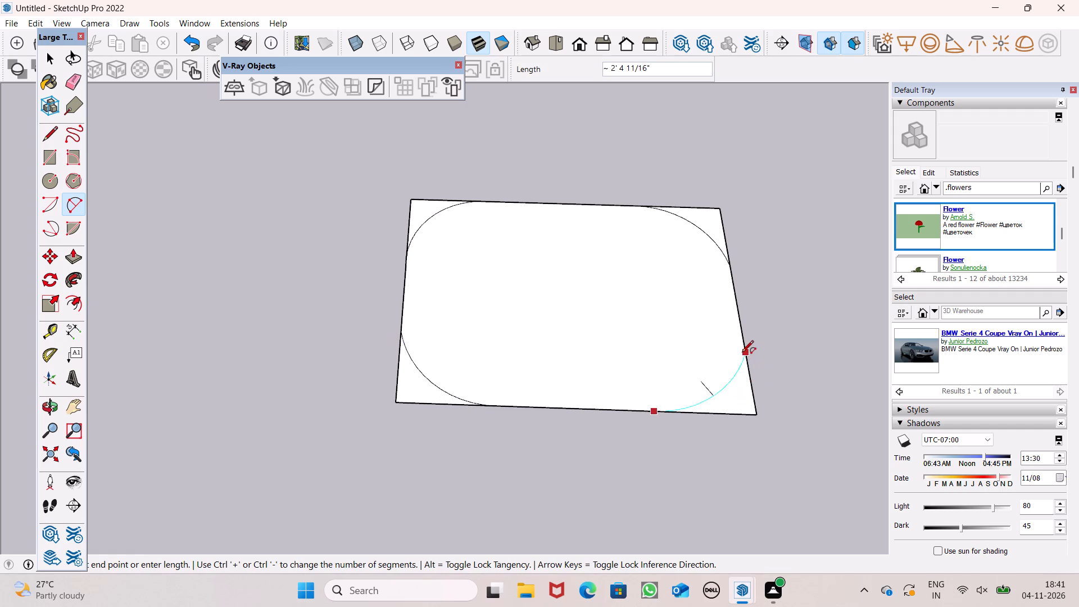
pyautogui.click(742, 352)
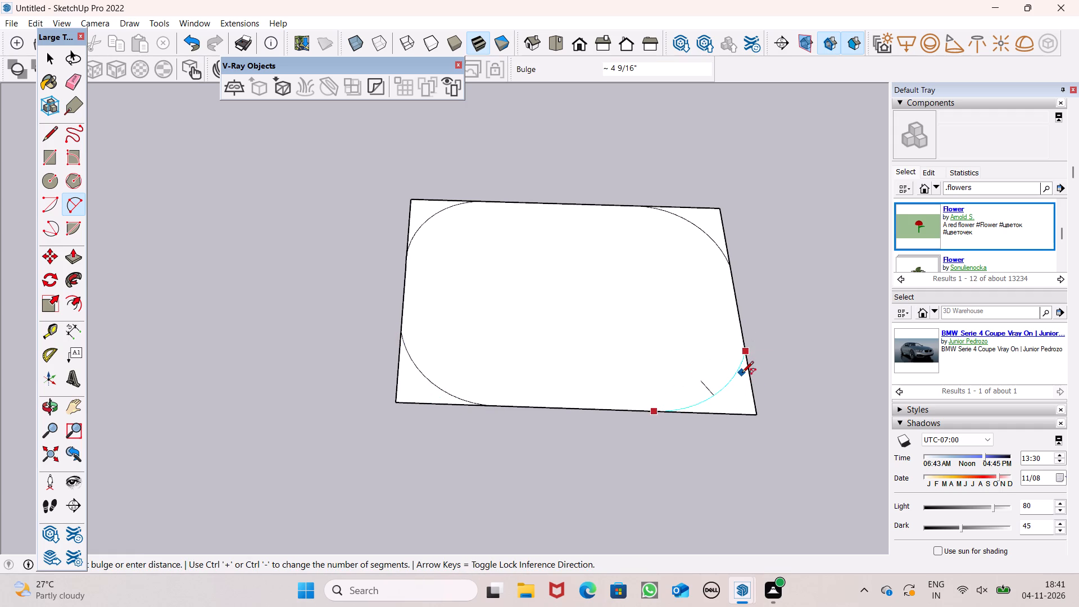
pyautogui.click(742, 374)
pyautogui.scroll(-4, 464, 321)
pyautogui.press('space')
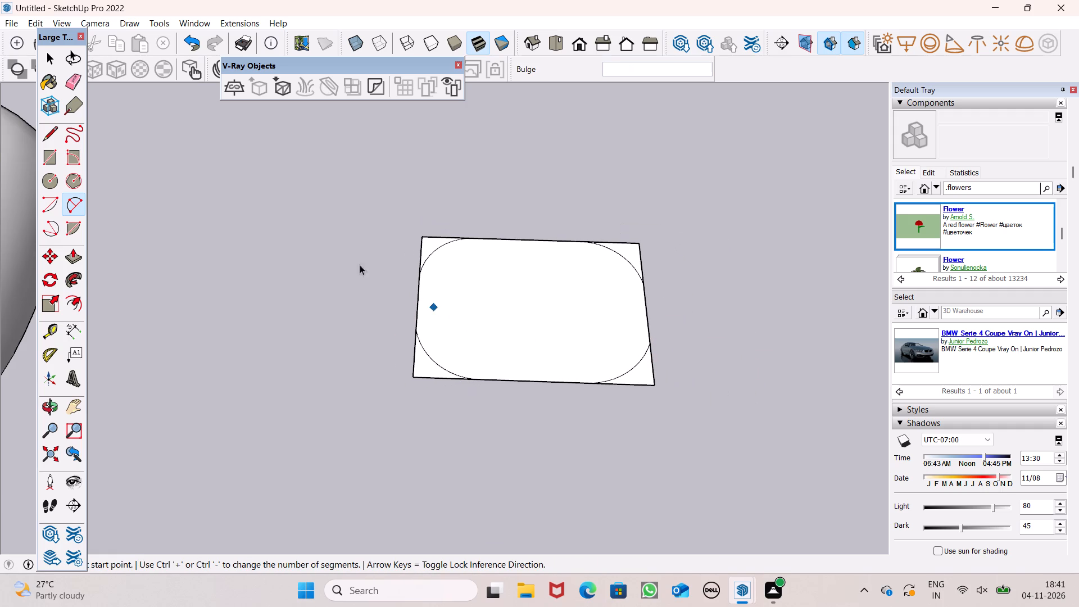
# Erase the four square corners outside the arcs, leaving a rounded-corner outline.
pyautogui.click(80, 79)
pyautogui.scroll(2, 442, 221)
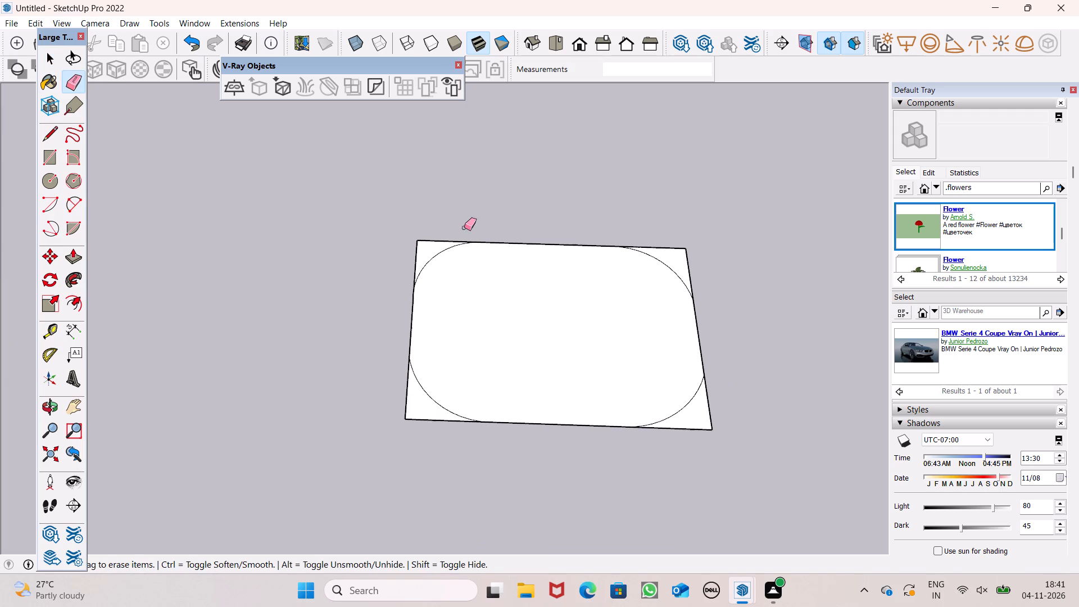
pyautogui.moveTo(443, 236); pyautogui.dragTo(414, 256)
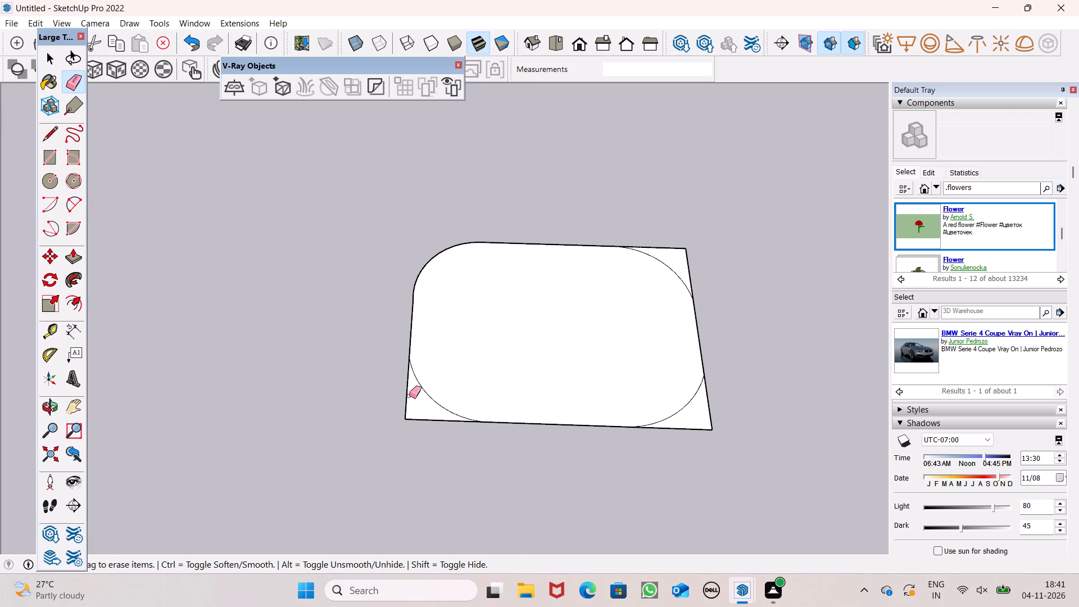
pyautogui.moveTo(409, 396); pyautogui.dragTo(389, 398)
pyautogui.moveTo(722, 410); pyautogui.dragTo(689, 429)
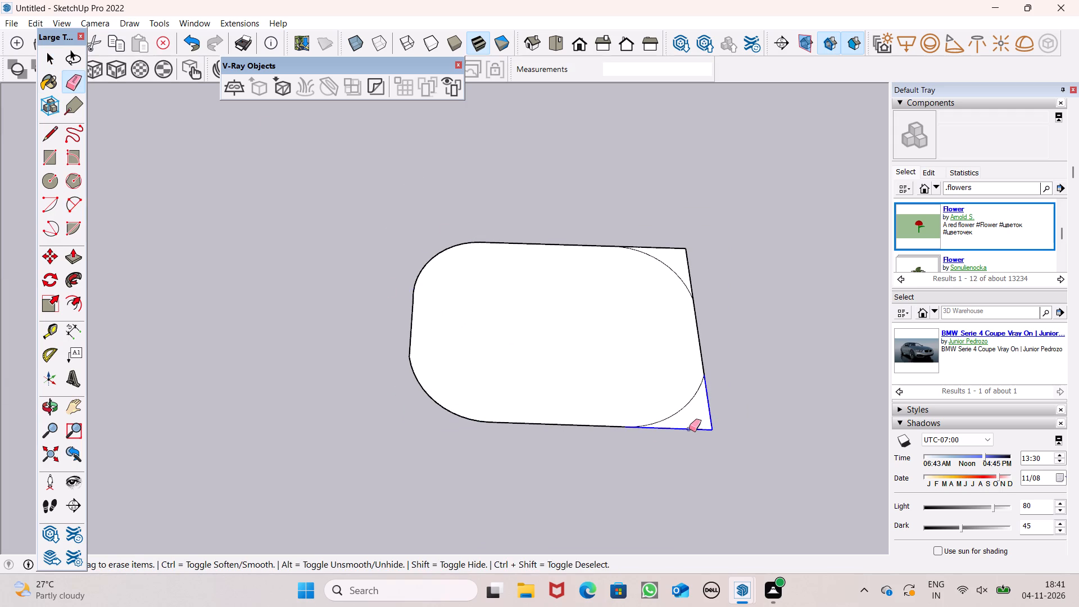
pyautogui.moveTo(689, 429); pyautogui.dragTo(688, 429)
pyautogui.moveTo(665, 244); pyautogui.dragTo(697, 277)
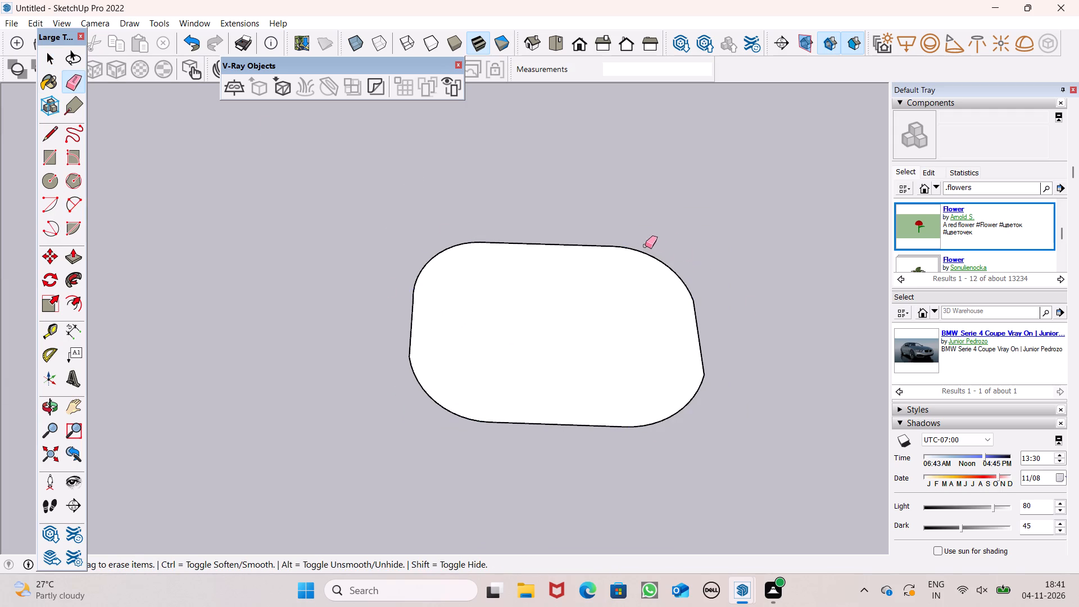
# Push/Pull the rounded-corner face into a slab 4 1/2" thick.
pyautogui.click(70, 261)
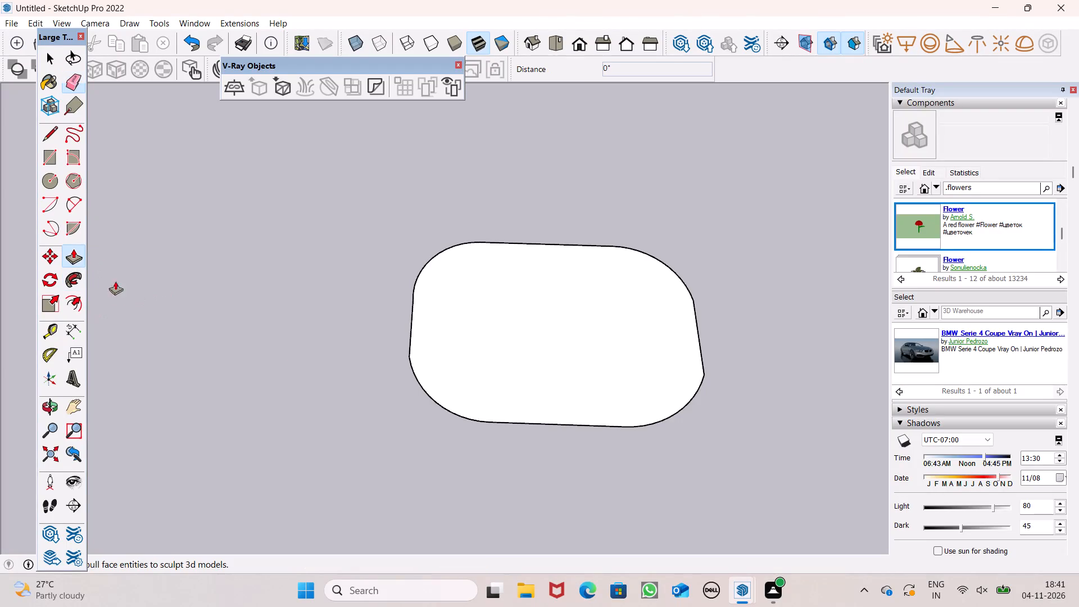
pyautogui.moveTo(610, 499); pyautogui.dragTo(581, 339, button='middle')
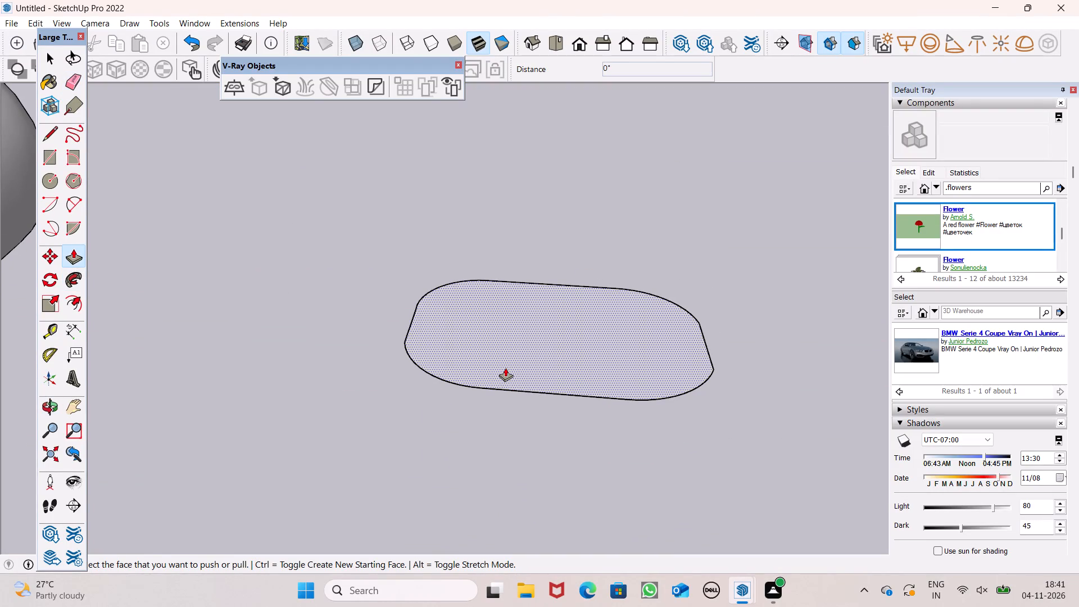
pyautogui.moveTo(502, 367); pyautogui.dragTo(497, 380)
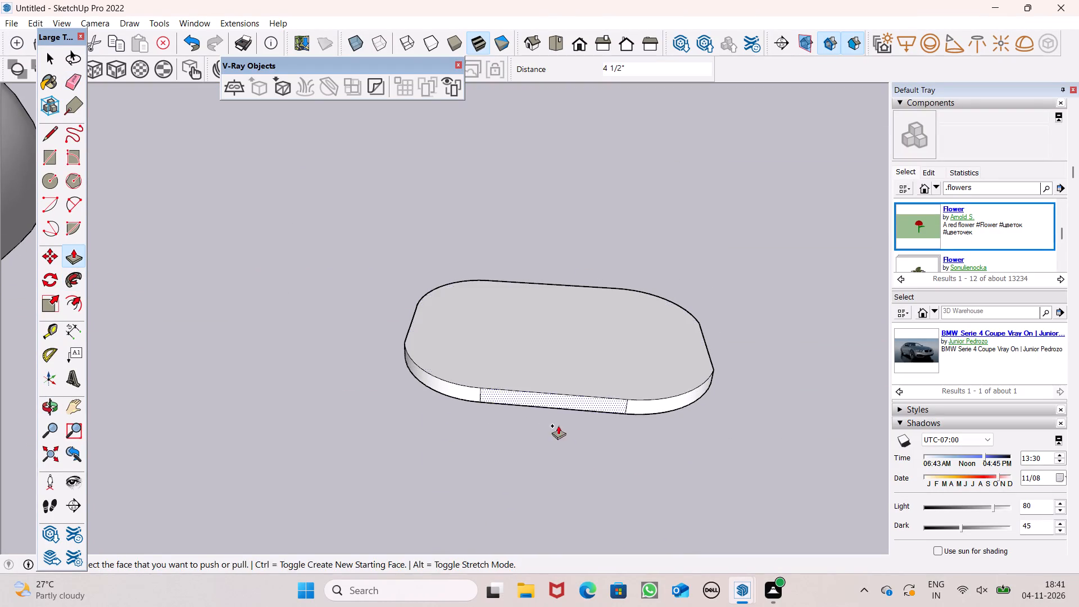
pyautogui.moveTo(568, 431); pyautogui.dragTo(615, 220, button='middle')
pyautogui.press('space')
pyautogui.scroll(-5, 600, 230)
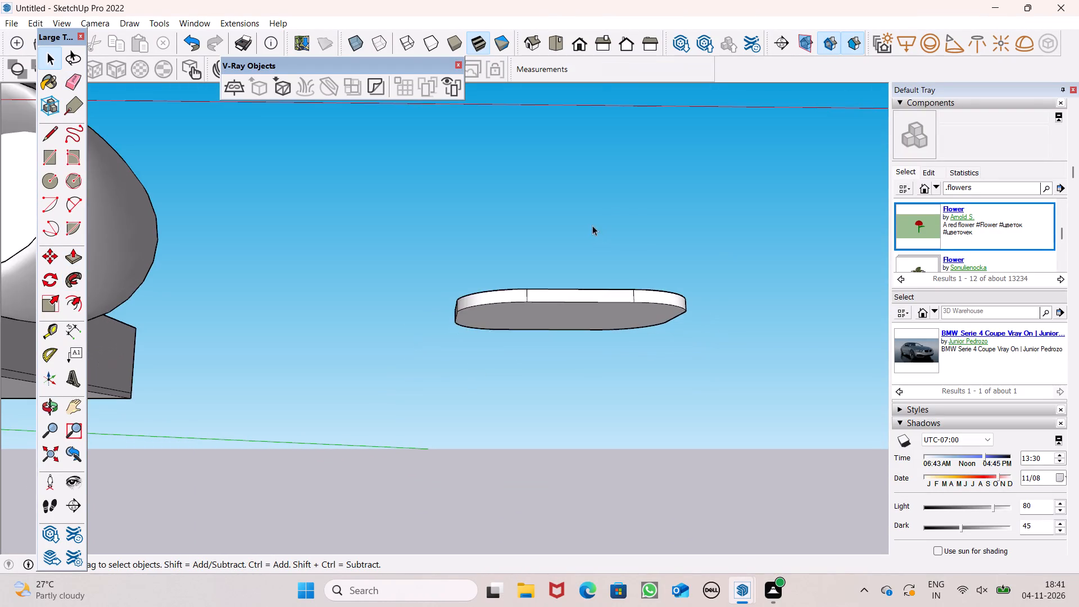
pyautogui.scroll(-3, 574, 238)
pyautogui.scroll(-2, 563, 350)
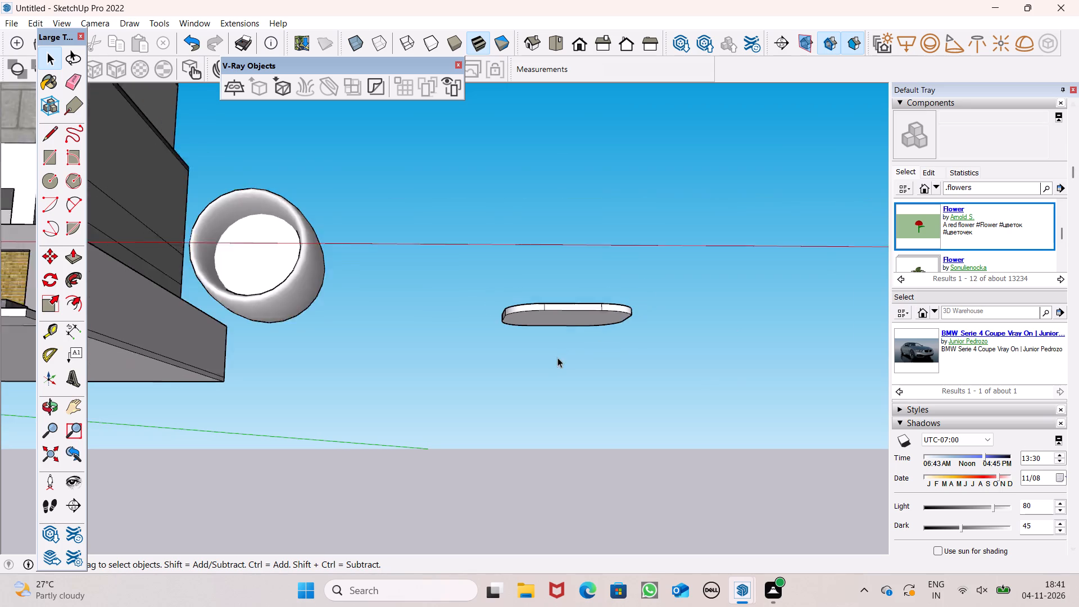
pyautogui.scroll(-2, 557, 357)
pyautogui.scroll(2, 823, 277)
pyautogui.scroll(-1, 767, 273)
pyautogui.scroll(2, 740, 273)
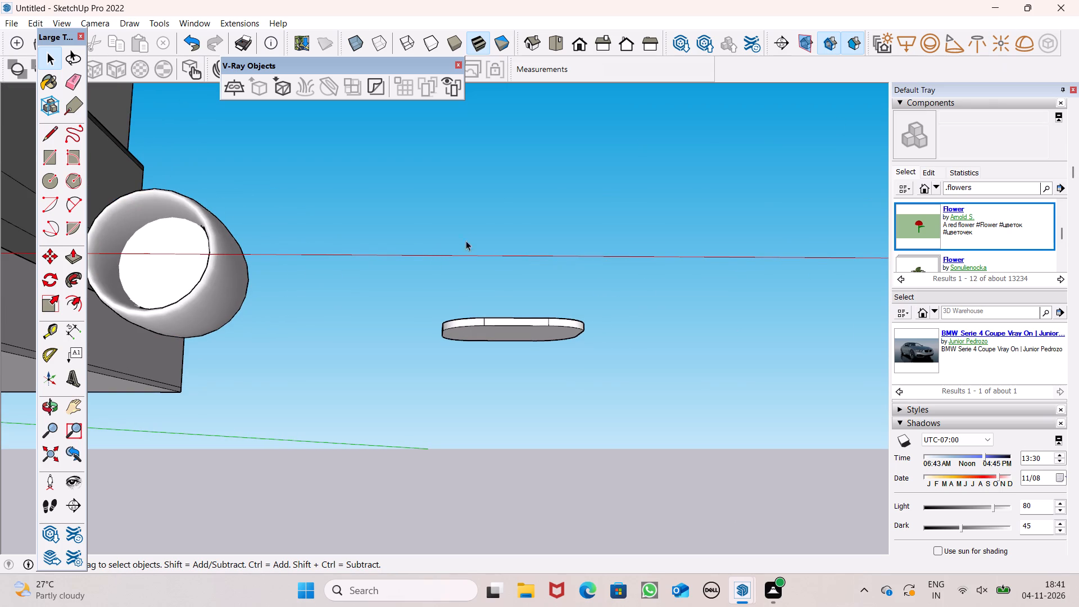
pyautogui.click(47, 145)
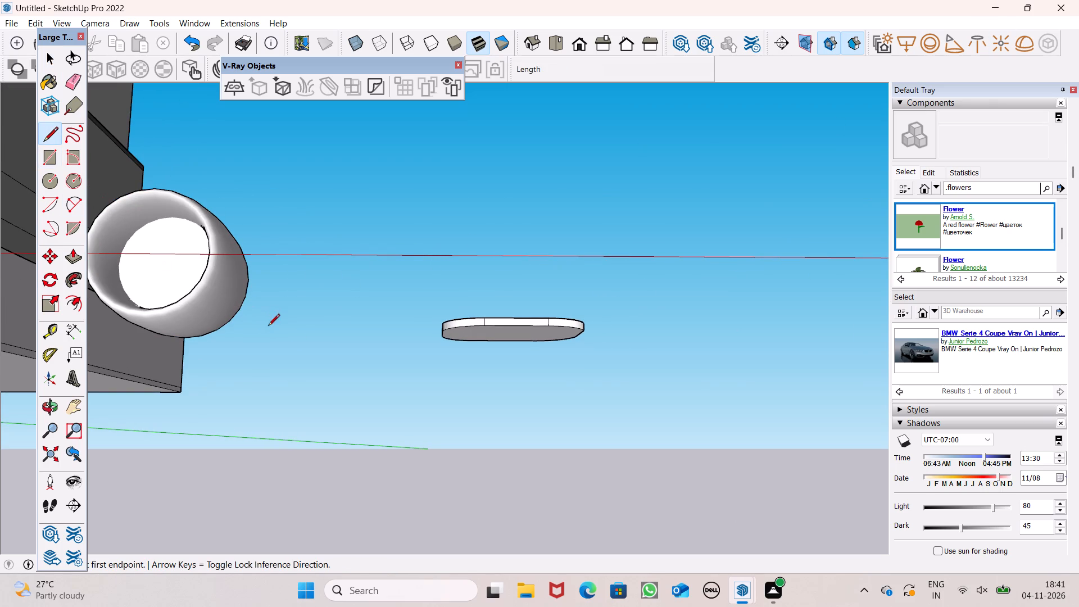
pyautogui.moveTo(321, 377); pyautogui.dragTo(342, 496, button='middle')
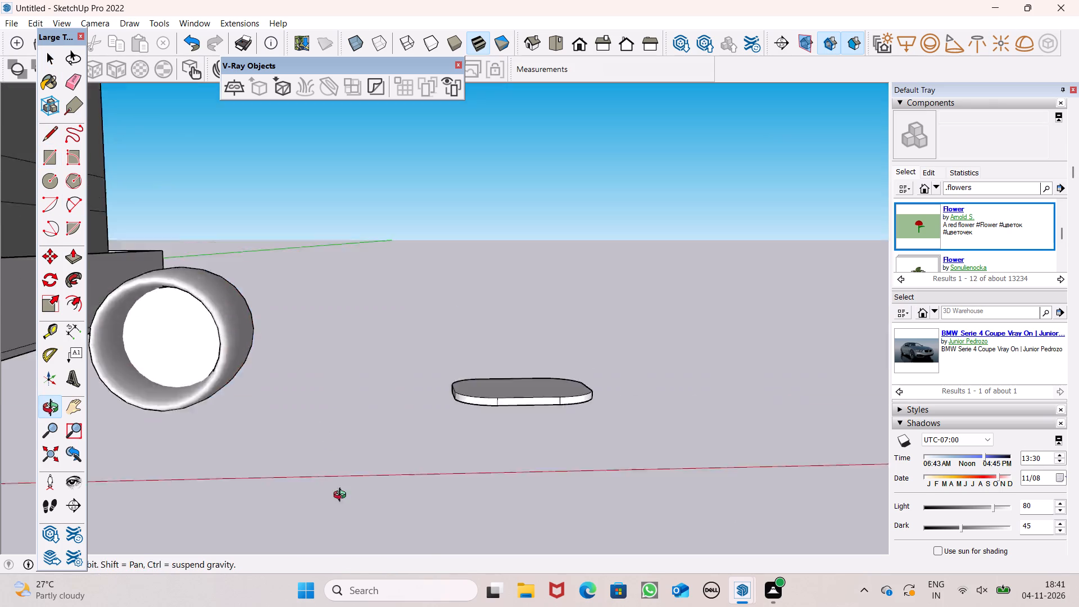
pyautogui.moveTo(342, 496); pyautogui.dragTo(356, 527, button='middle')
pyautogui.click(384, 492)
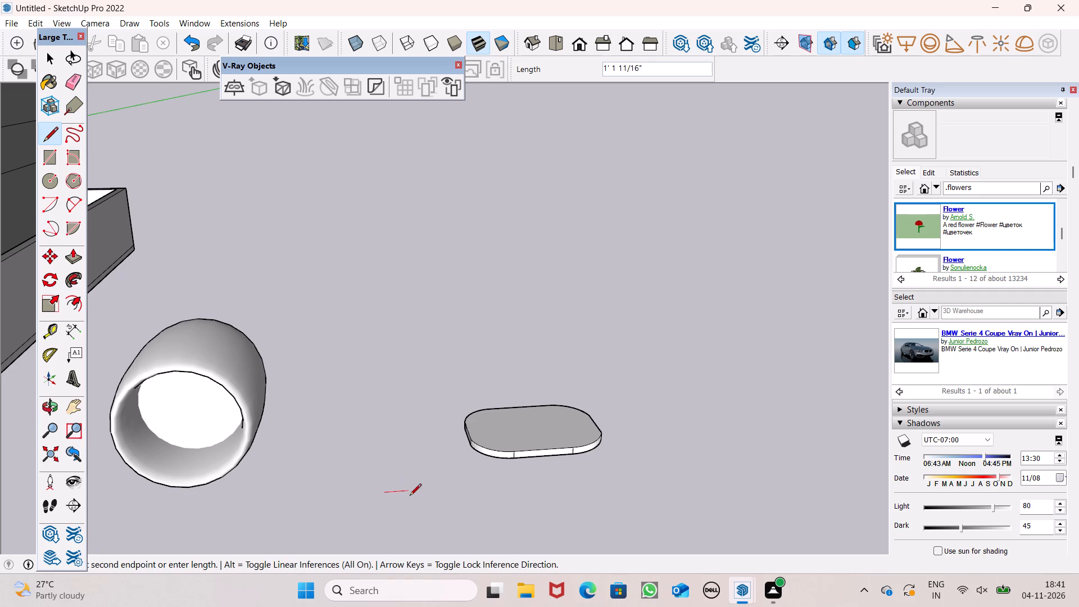
# Draw a small rectangle about 5" by 7" on the open ground beside the rounded slab.
pyautogui.click(57, 157)
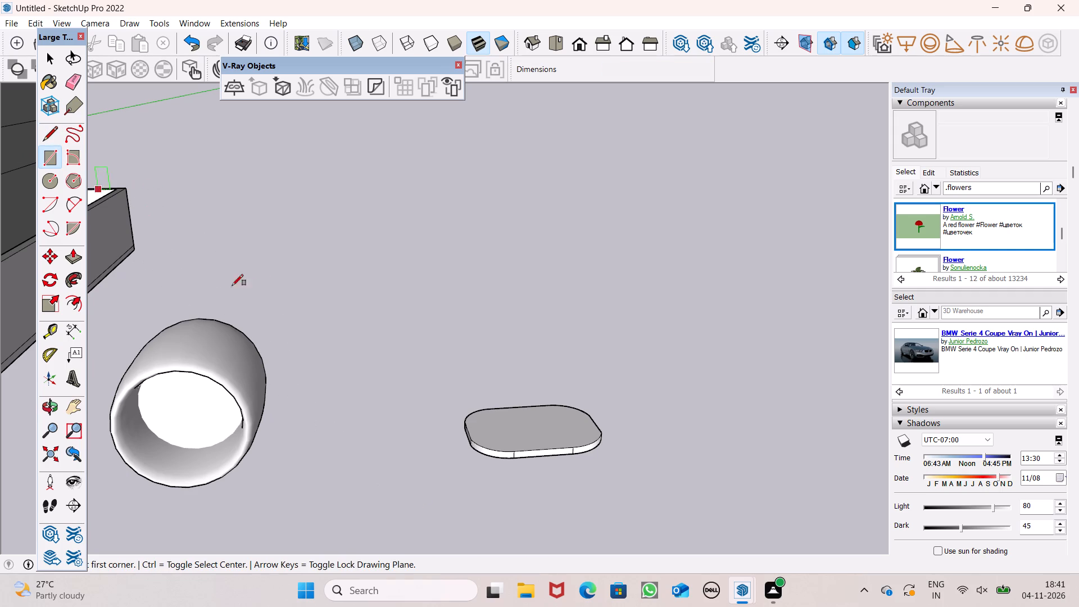
pyautogui.scroll(7, 434, 490)
pyautogui.click(391, 479)
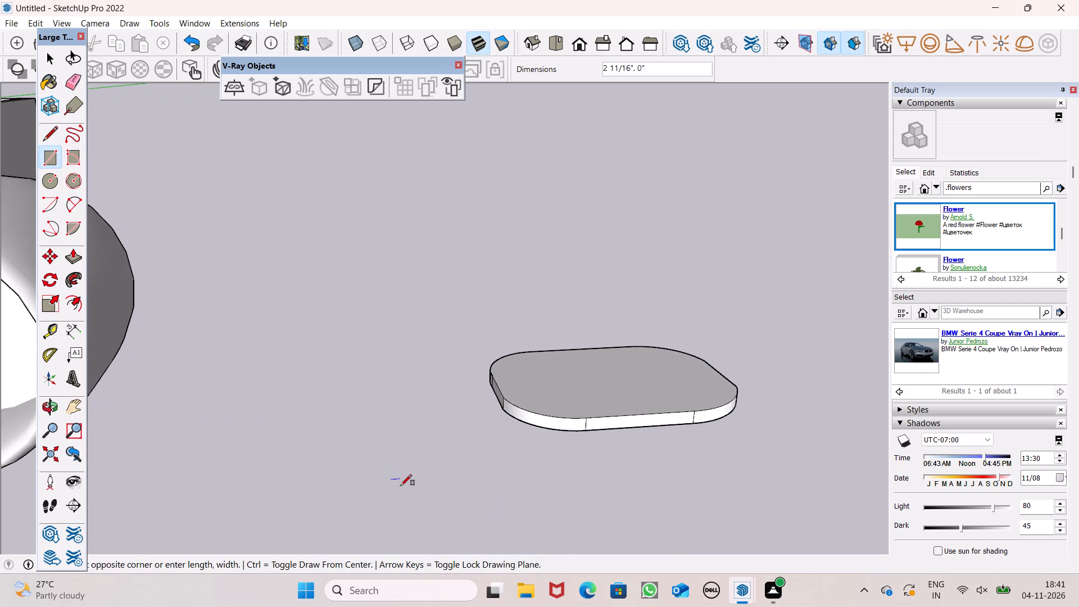
pyautogui.scroll(2, 407, 491)
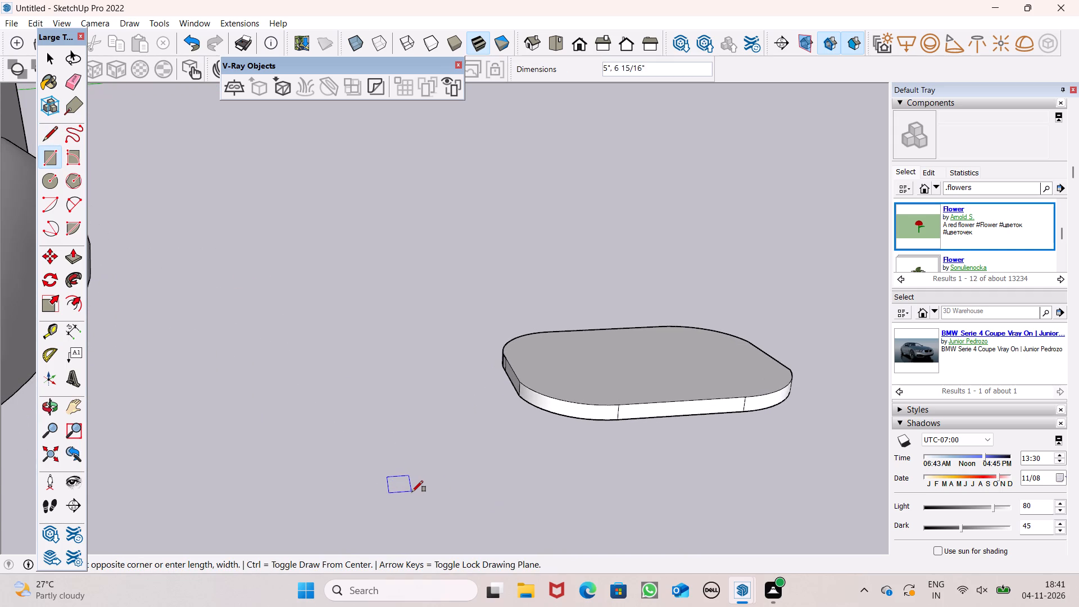
pyautogui.click(413, 492)
pyautogui.moveTo(429, 514); pyautogui.dragTo(411, 522, button='middle')
pyautogui.press('space')
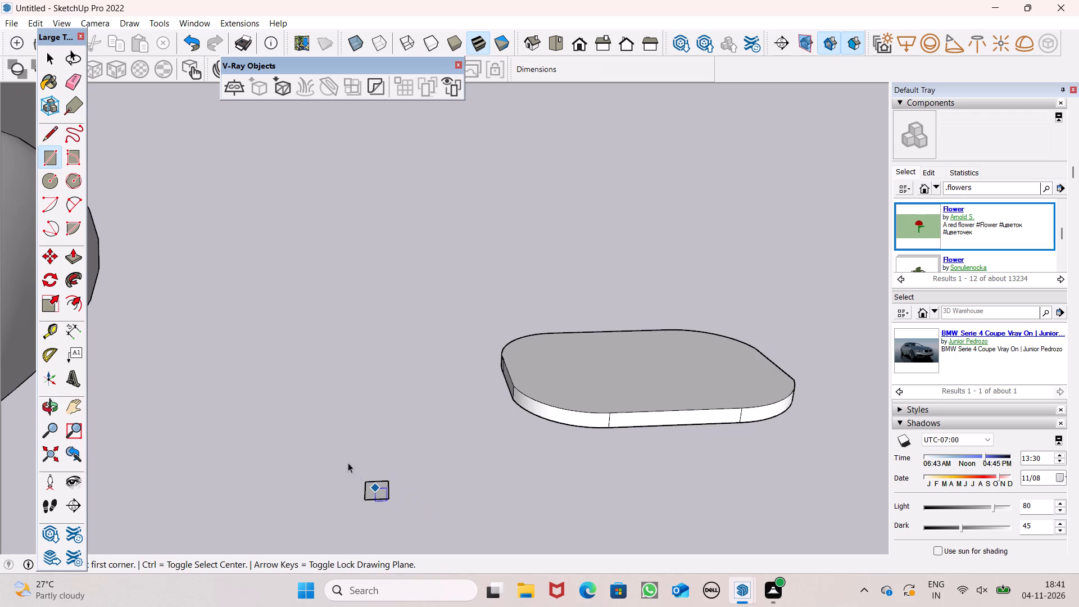
# Push/Pull the small rectangle up about 1' 2 11/16" into a leg-like block.
pyautogui.click(76, 248)
pyautogui.scroll(2, 286, 401)
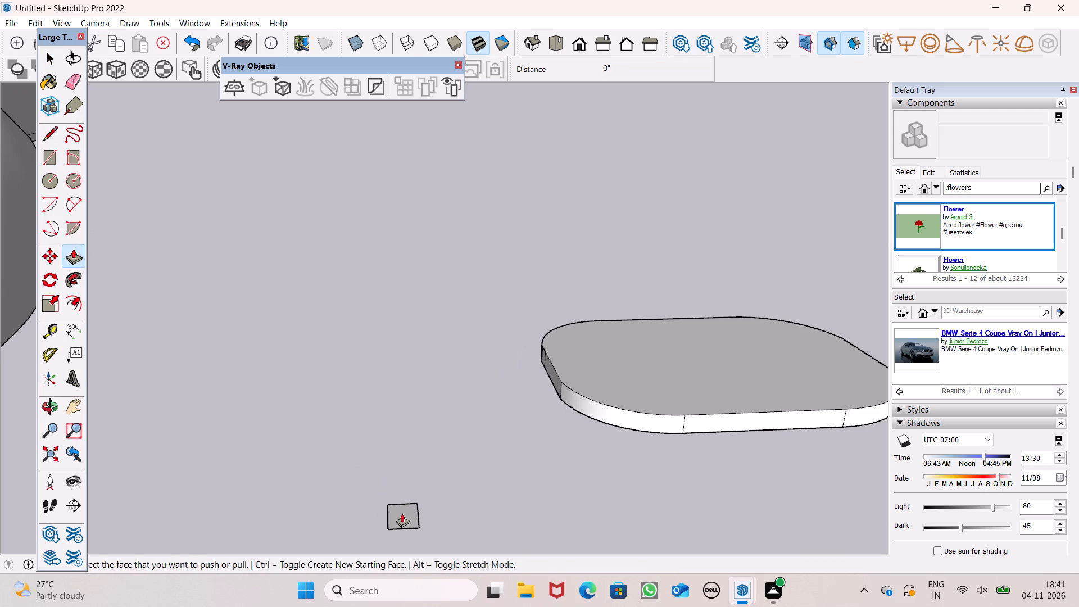
pyautogui.moveTo(407, 519); pyautogui.dragTo(401, 453)
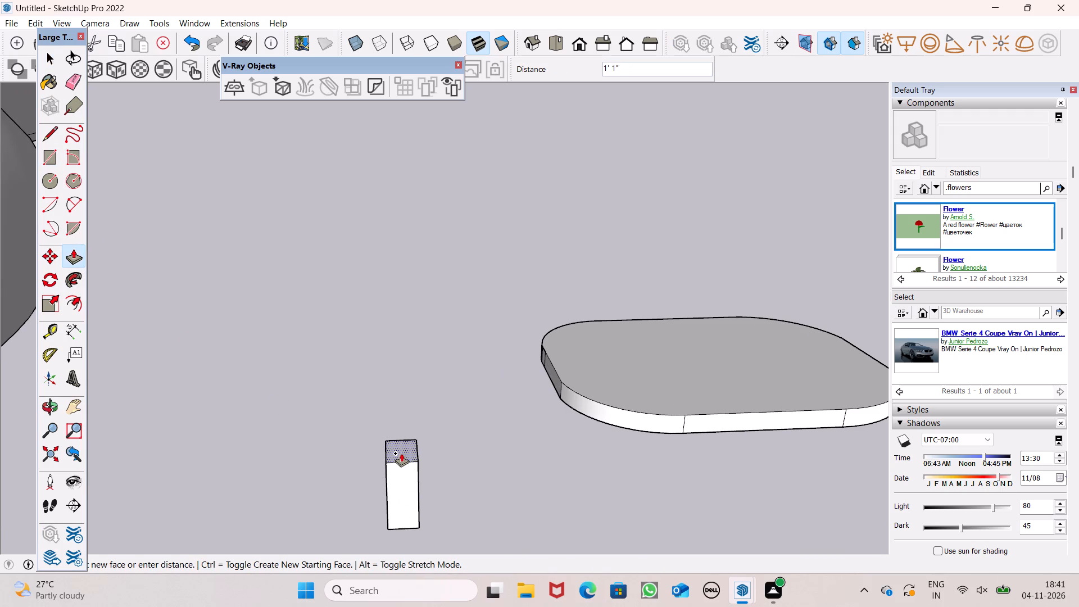
pyautogui.moveTo(401, 453); pyautogui.dragTo(401, 444)
pyautogui.scroll(-2, 470, 397)
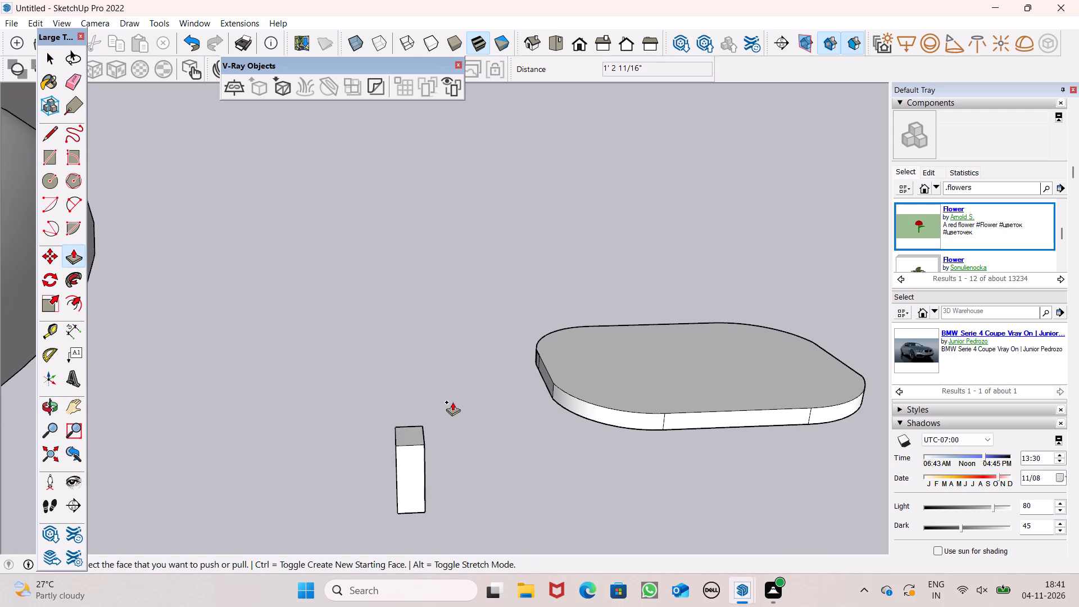
pyautogui.press('space')
# Taper the small block by scaling its top face to 0.86 along red, then 0.70 from one corner, and shrinking it from the adjacent corner.
pyautogui.scroll(2, 424, 434)
pyautogui.scroll(-1, 424, 434)
pyautogui.scroll(1, 424, 434)
pyautogui.doubleClick(415, 432)
pyautogui.scroll(3, 414, 423)
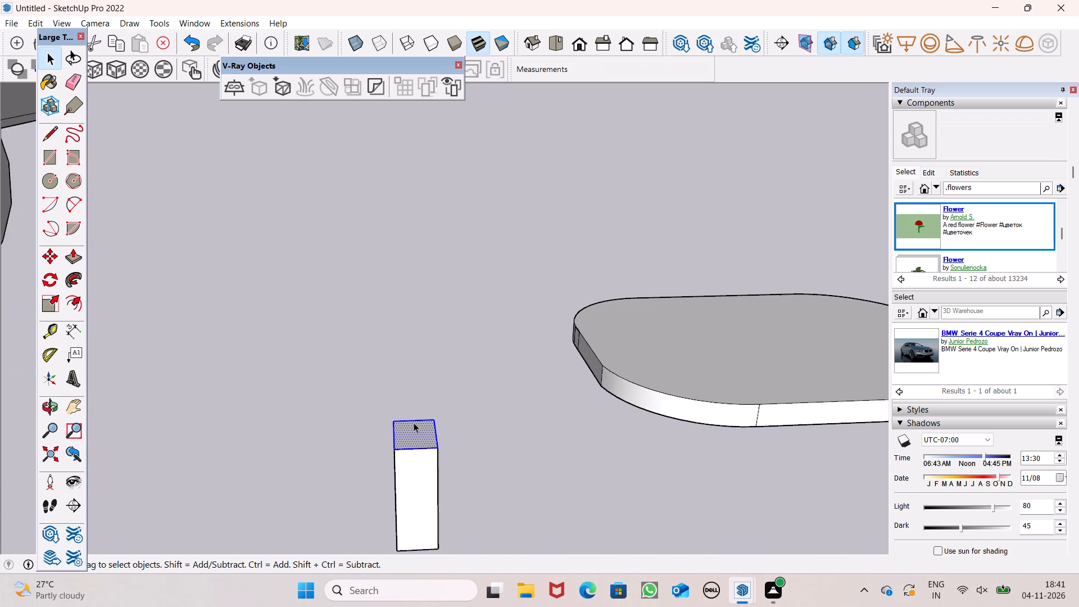
pyautogui.scroll(5, 414, 423)
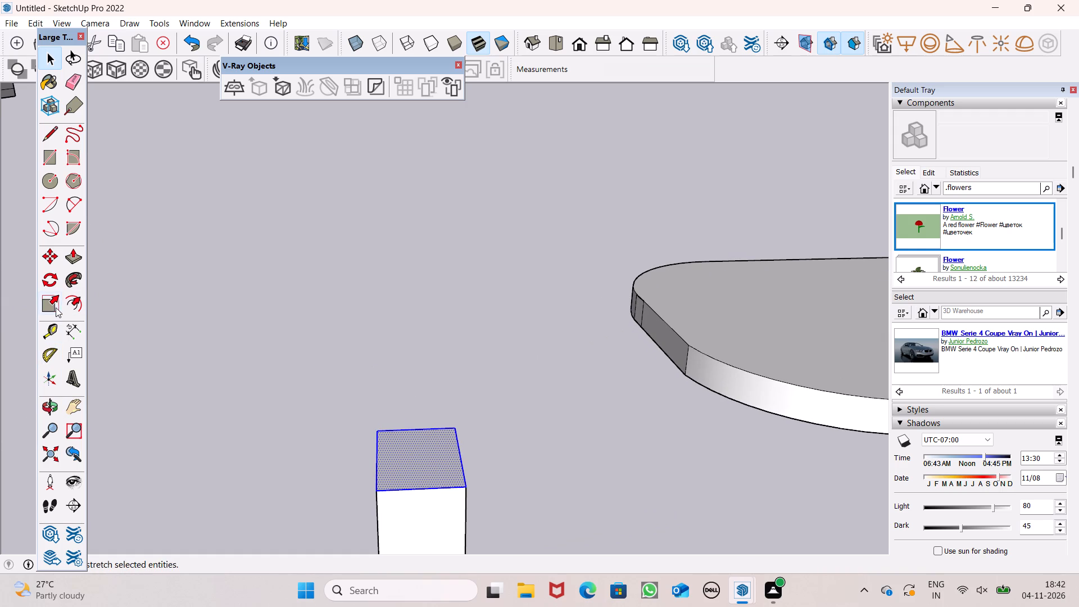
pyautogui.click(55, 307)
pyautogui.moveTo(380, 462); pyautogui.dragTo(389, 462)
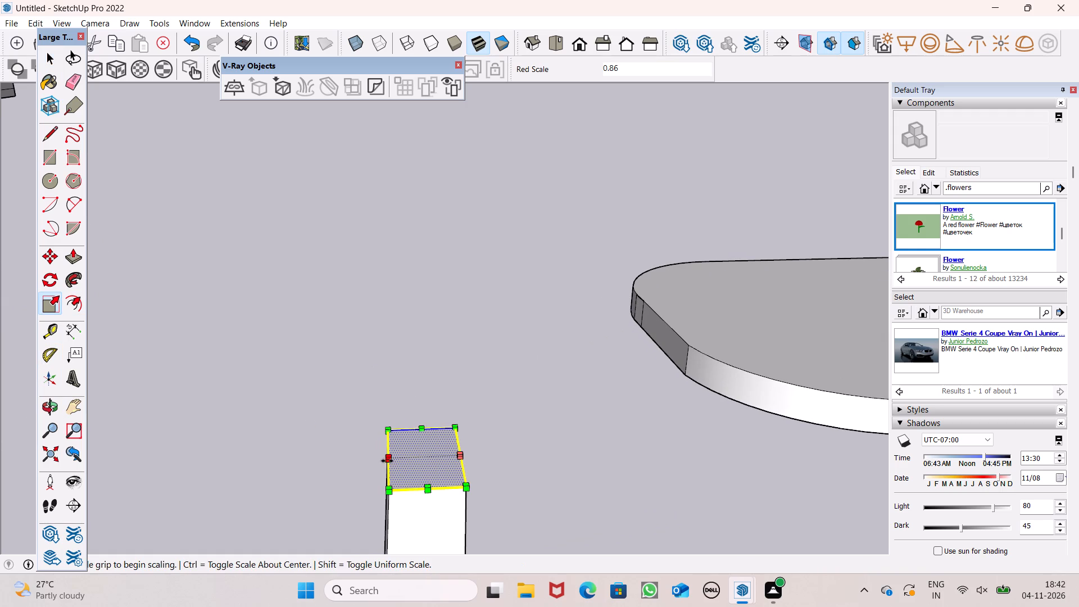
pyautogui.moveTo(389, 426); pyautogui.dragTo(404, 454)
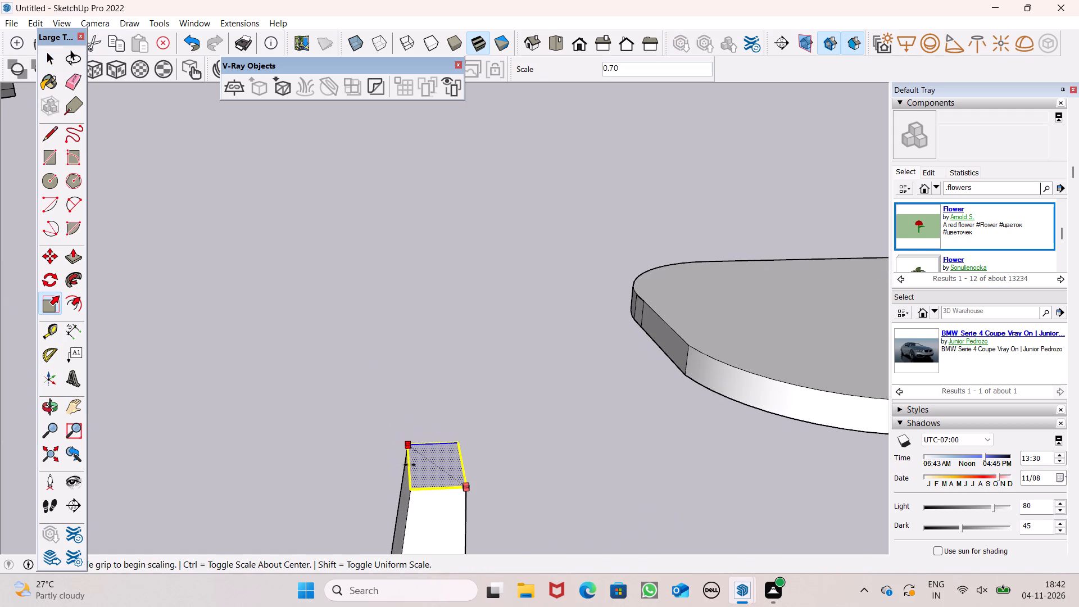
pyautogui.moveTo(459, 442); pyautogui.dragTo(445, 455)
pyautogui.click(445, 455)
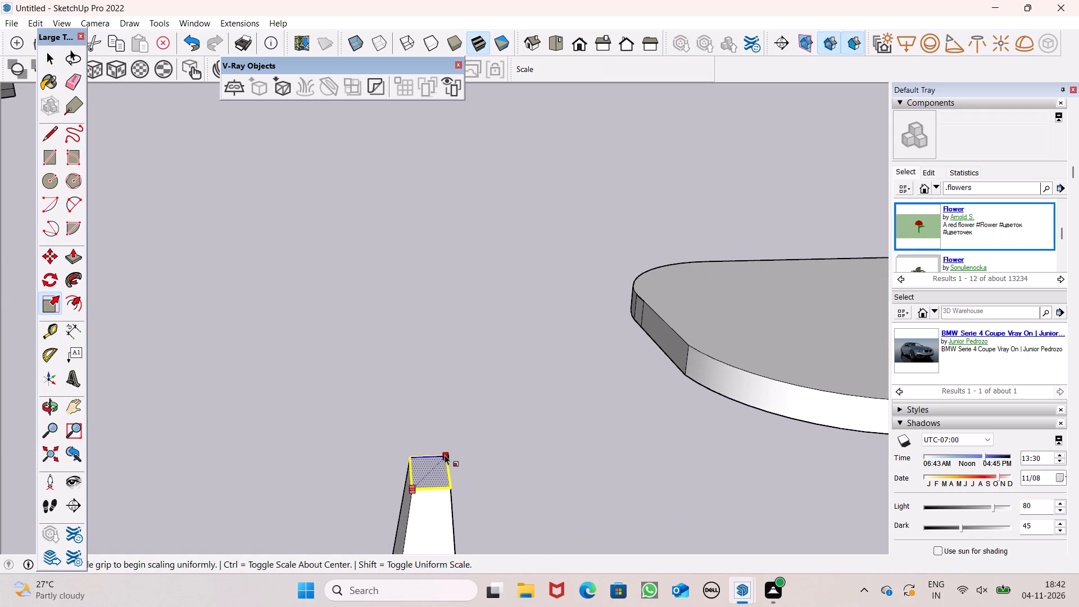
# Shrink the leg block's top face from one corner, and scale it to 0.79 from the adjacent corner.
pyautogui.scroll(-3, 418, 374)
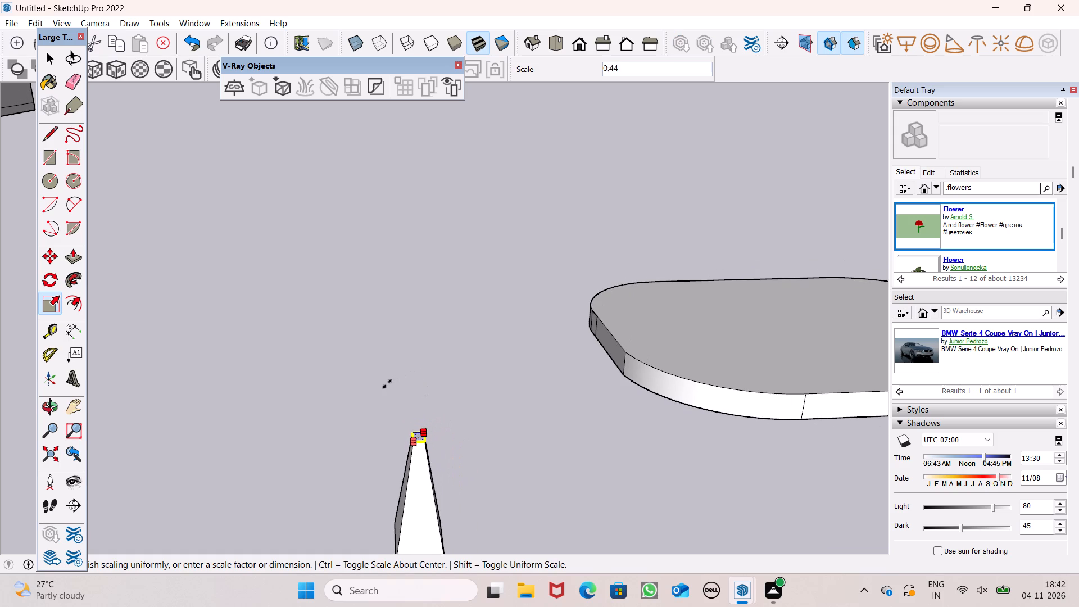
pyautogui.click(404, 374)
pyautogui.scroll(4, 435, 424)
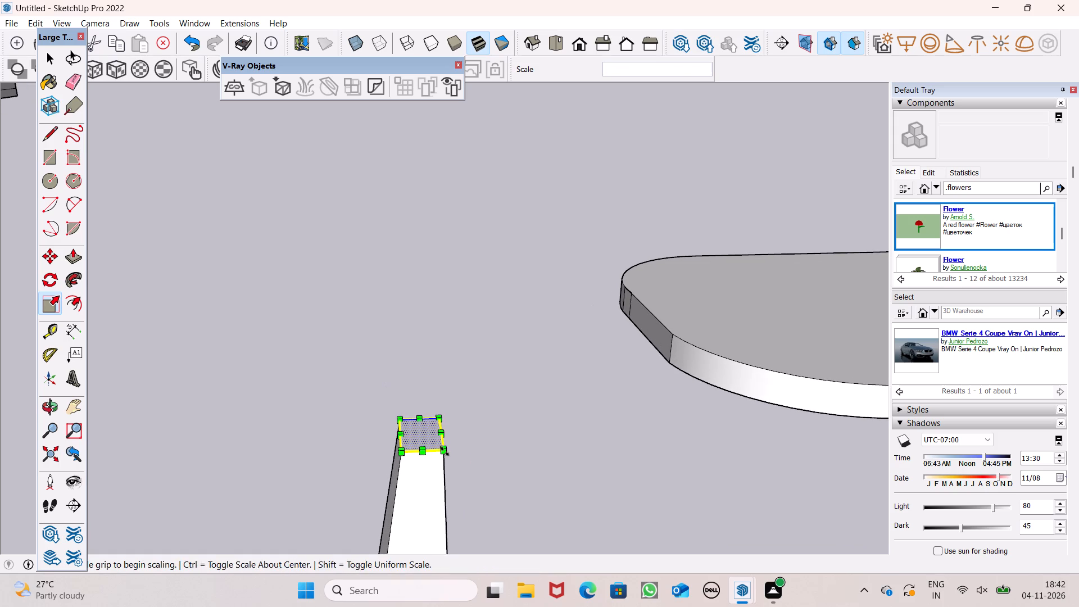
pyautogui.click(445, 453)
pyautogui.click(437, 438)
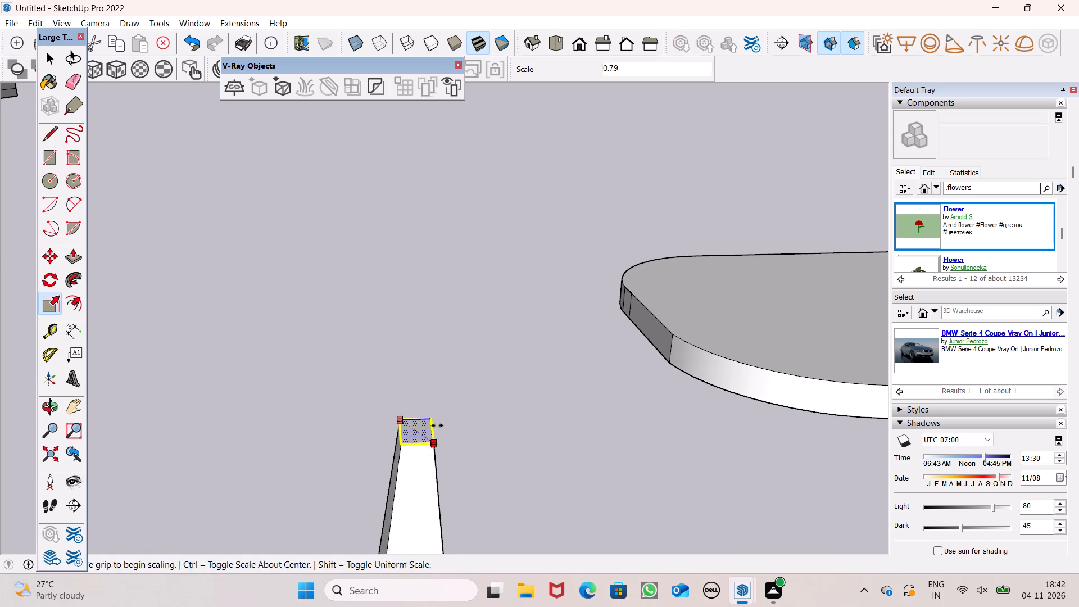
pyautogui.press('space')
# Widen the leg's top face to 1.31 along red, pull in one corner slightly, and scale it to 0.92 from the opposite corner.
pyautogui.scroll(-5, 441, 333)
pyautogui.moveTo(435, 466); pyautogui.dragTo(436, 346, button='middle')
pyautogui.scroll(1, 435, 349)
pyautogui.scroll(-2, 429, 391)
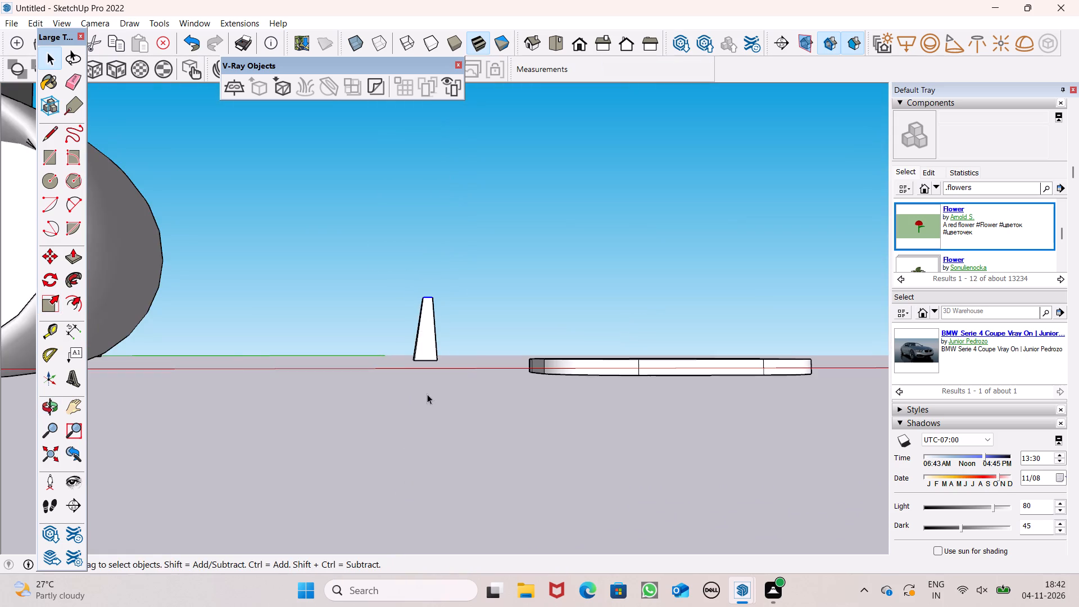
pyautogui.moveTo(420, 396); pyautogui.dragTo(393, 517, button='middle')
pyautogui.scroll(3, 397, 463)
pyautogui.scroll(-3, 534, 119)
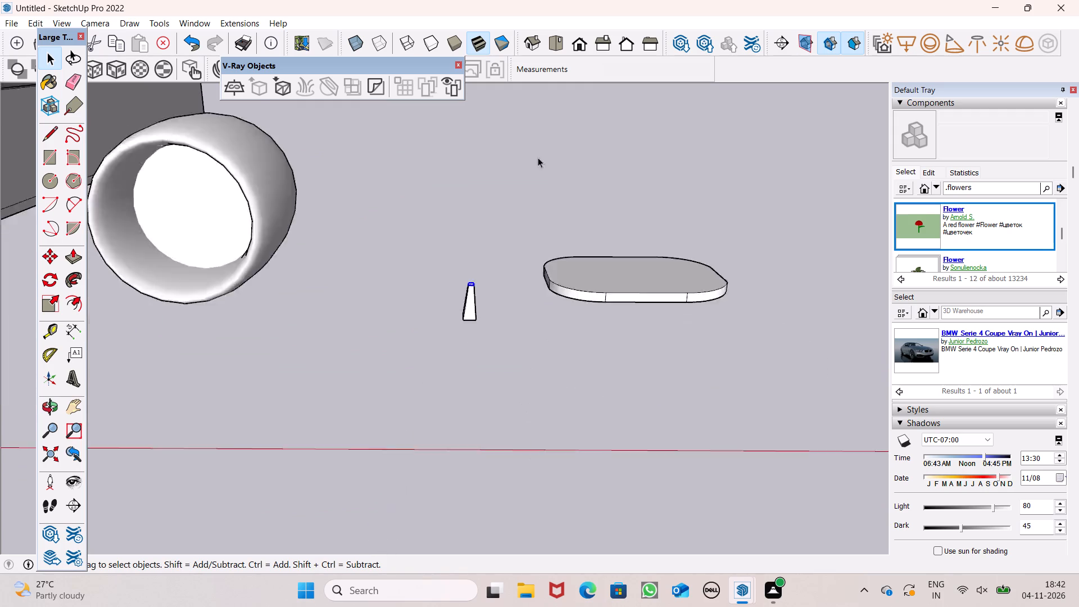
pyautogui.scroll(-4, 538, 157)
pyautogui.scroll(8, 511, 181)
pyautogui.scroll(-4, 488, 252)
pyautogui.moveTo(453, 343); pyautogui.dragTo(464, 429, button='middle')
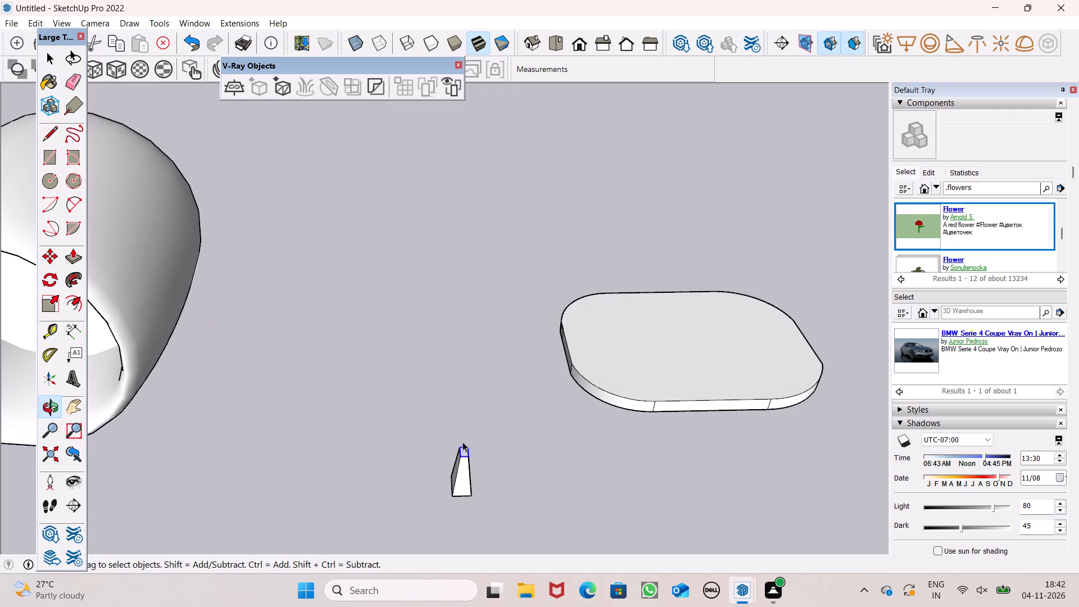
pyautogui.scroll(9, 460, 474)
pyautogui.scroll(10, 463, 424)
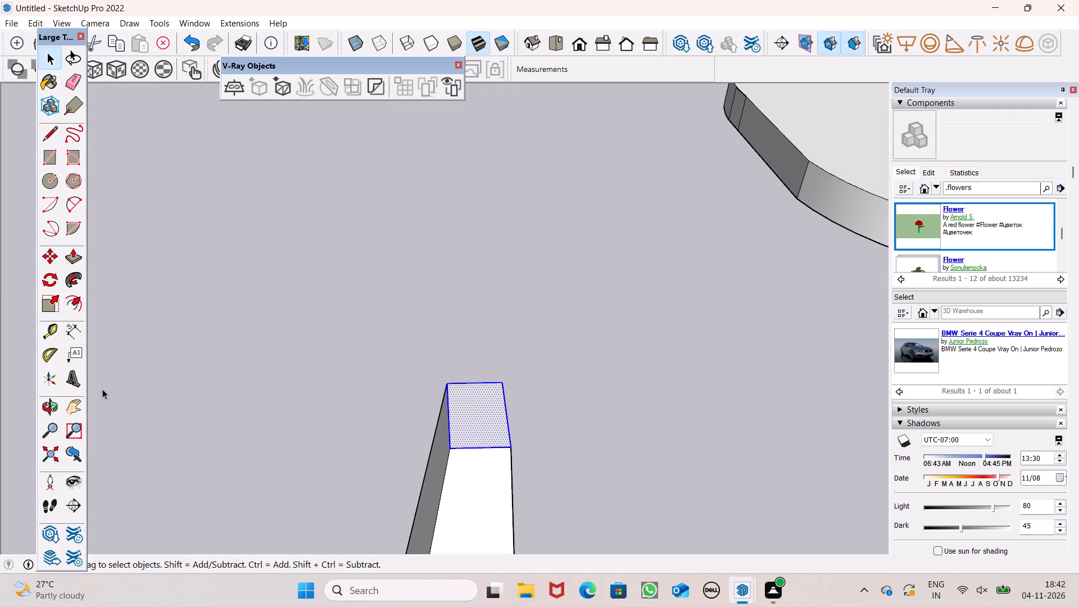
pyautogui.click(75, 260)
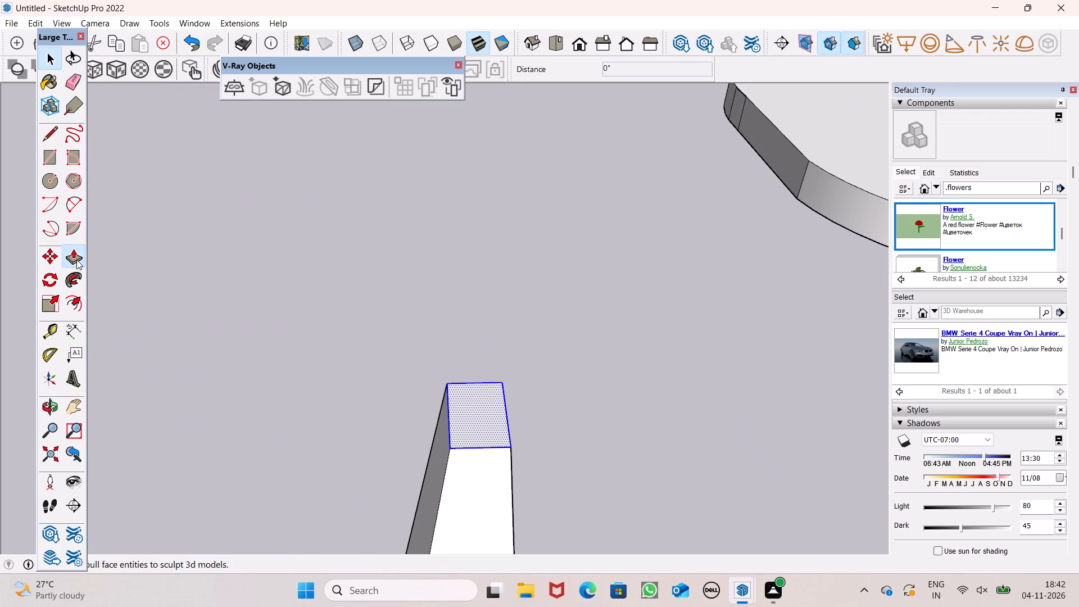
pyautogui.click(44, 305)
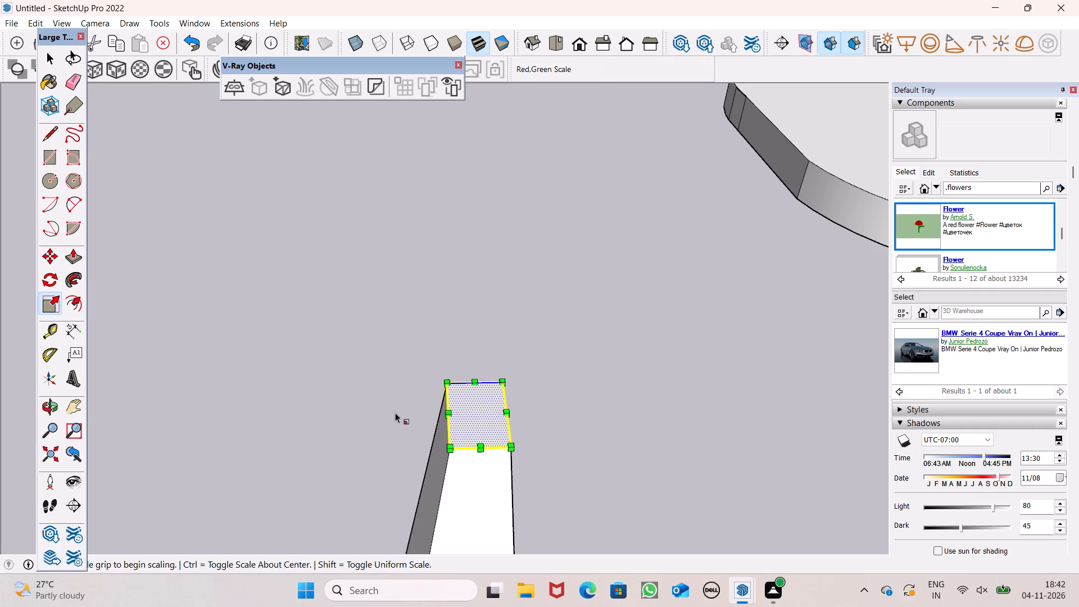
pyautogui.moveTo(449, 413); pyautogui.dragTo(430, 415)
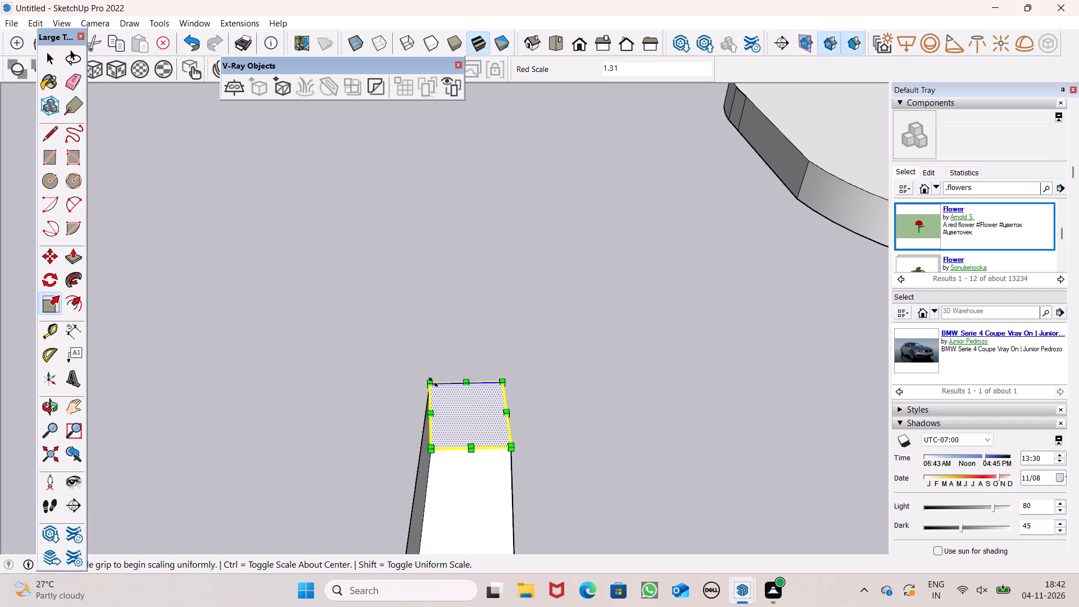
pyautogui.moveTo(433, 382); pyautogui.dragTo(433, 387)
pyautogui.moveTo(509, 444); pyautogui.dragTo(504, 442)
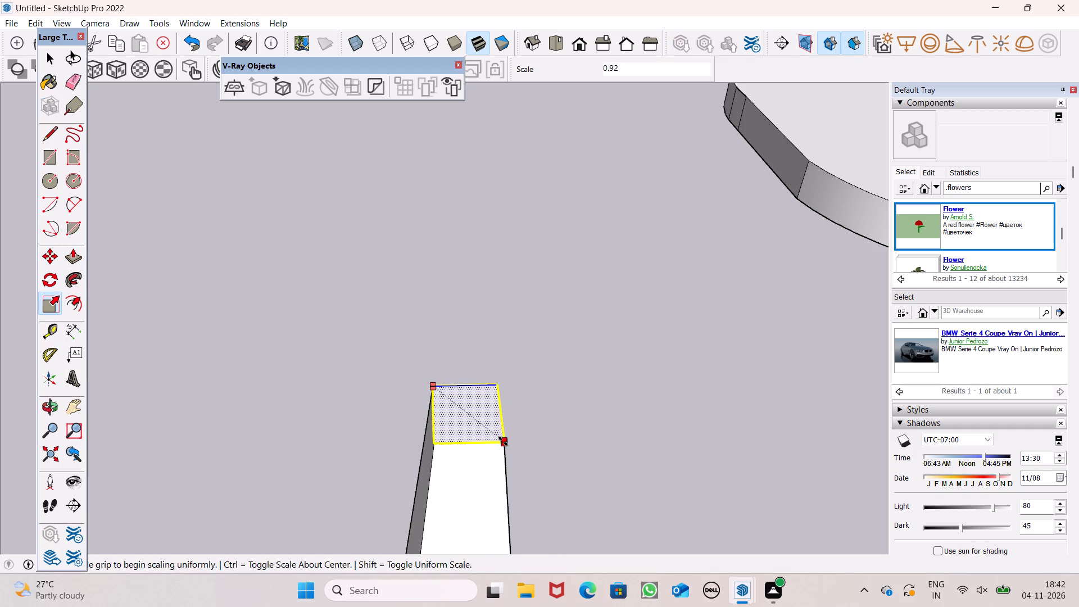
pyautogui.scroll(-7, 534, 345)
pyautogui.press('space')
pyautogui.click(560, 407)
# Scale the leg's bottom face to 0.80 from one corner and 0.84 from the adjacent corner, and shrink it slightly from a third.
pyautogui.moveTo(550, 441); pyautogui.dragTo(541, 329, button='middle')
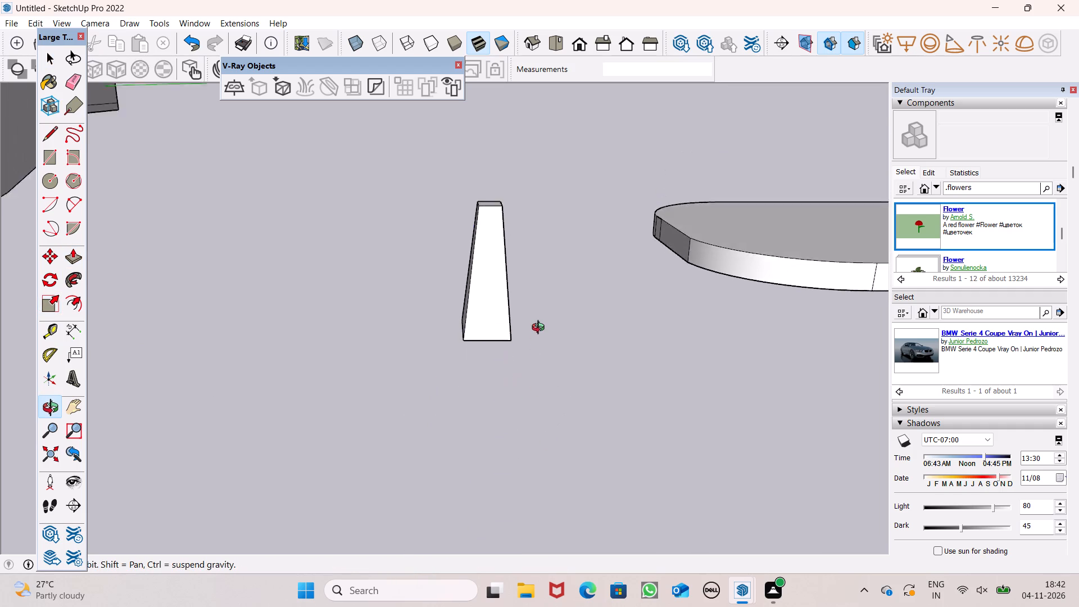
pyautogui.moveTo(541, 329); pyautogui.dragTo(573, 167, button='middle')
pyautogui.scroll(1, 573, 167)
pyautogui.scroll(-5, 573, 167)
pyautogui.scroll(6, 554, 136)
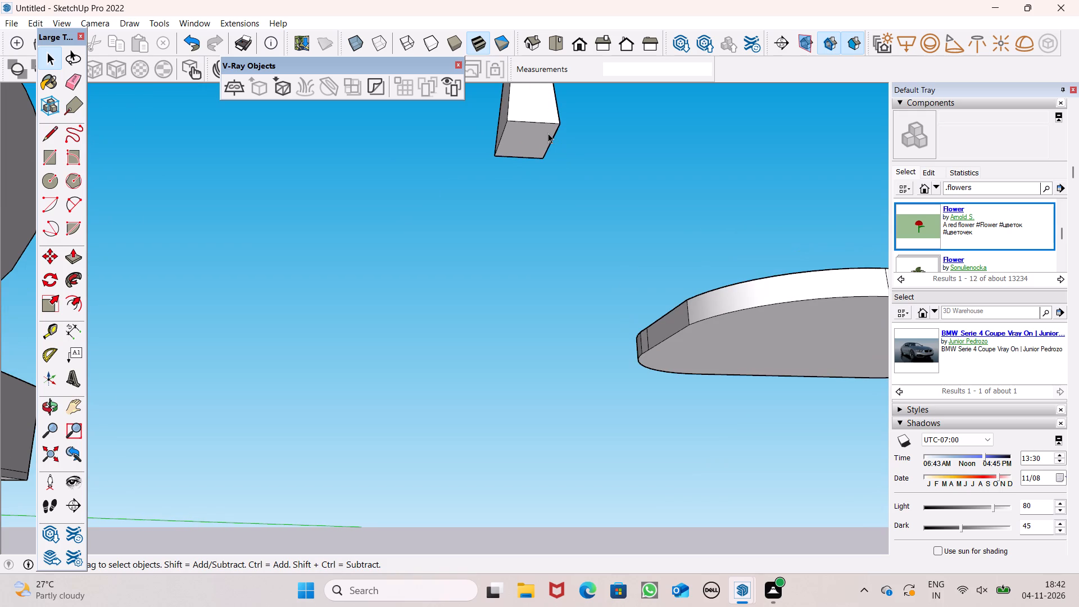
pyautogui.doubleClick(548, 133)
pyautogui.scroll(10, 541, 111)
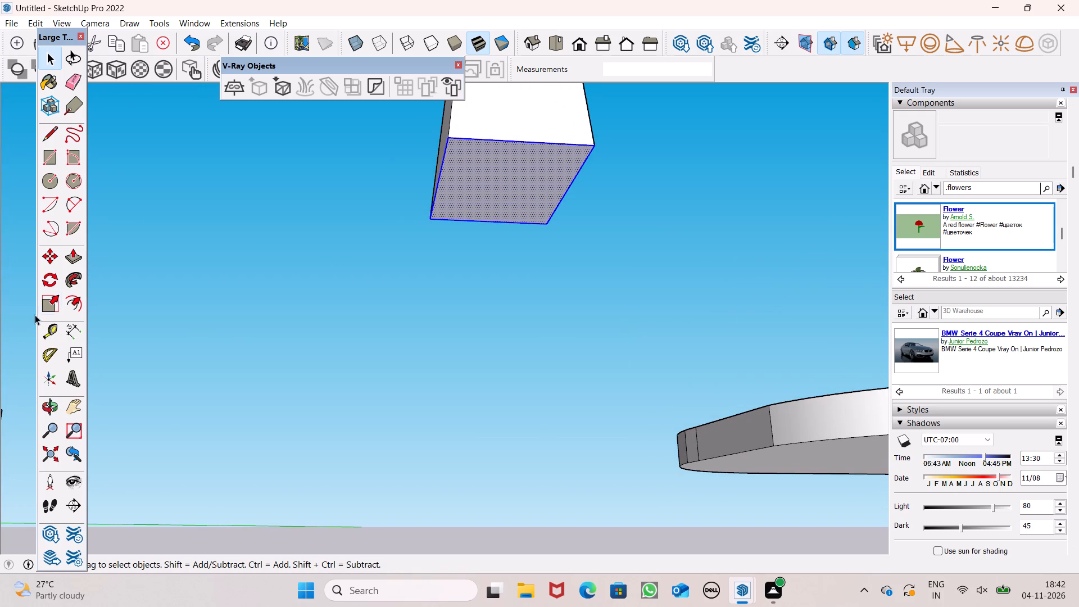
pyautogui.click(47, 307)
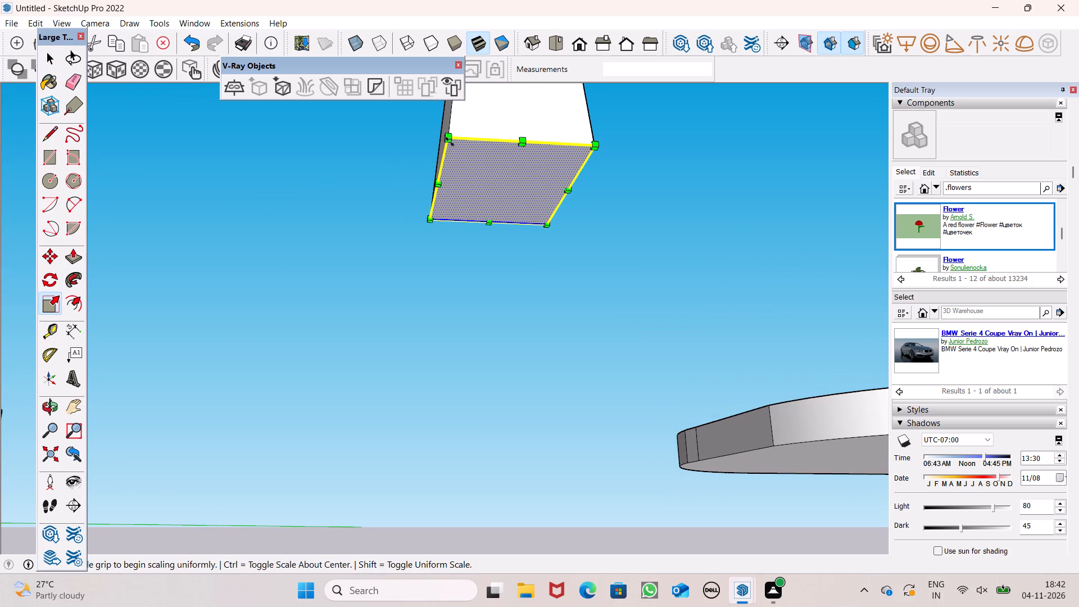
pyautogui.moveTo(450, 140); pyautogui.dragTo(469, 163)
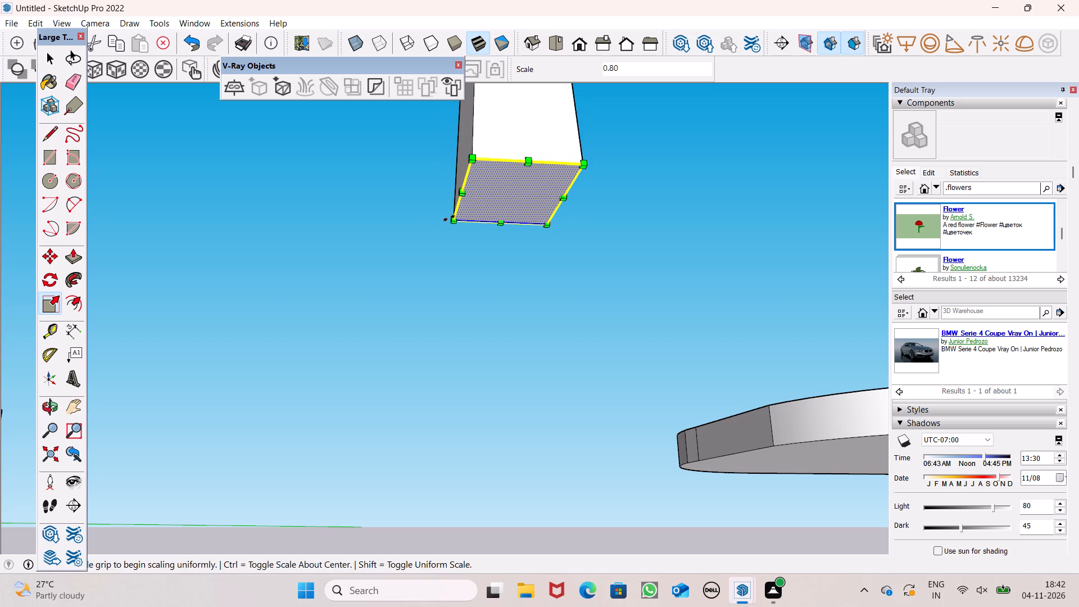
pyautogui.moveTo(452, 221); pyautogui.dragTo(472, 215)
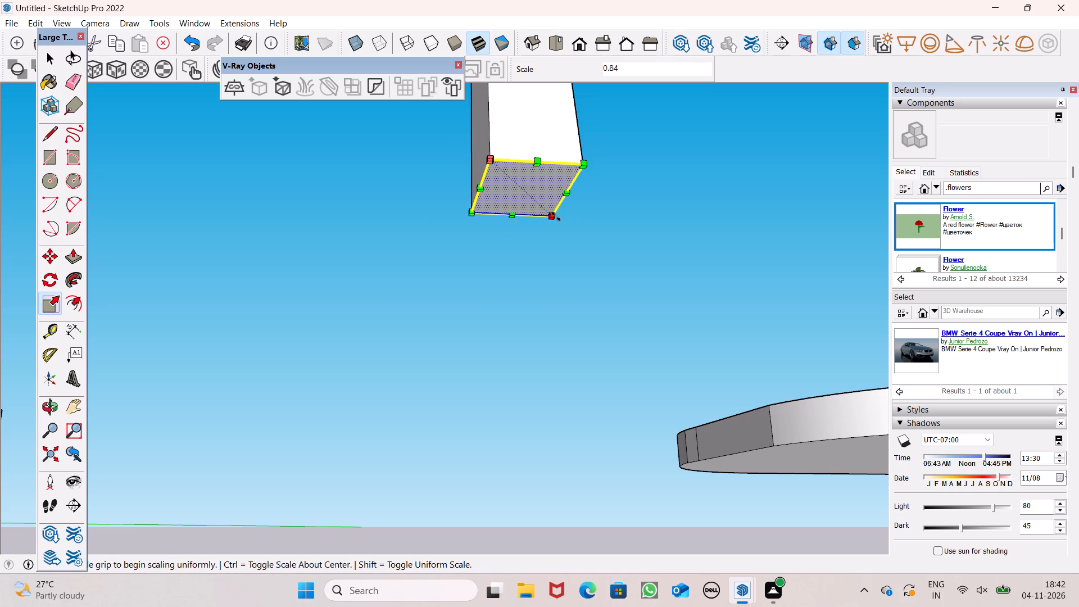
pyautogui.moveTo(556, 215); pyautogui.dragTo(547, 207)
pyautogui.scroll(-5, 378, 268)
pyautogui.scroll(-5, 363, 316)
pyautogui.press('space')
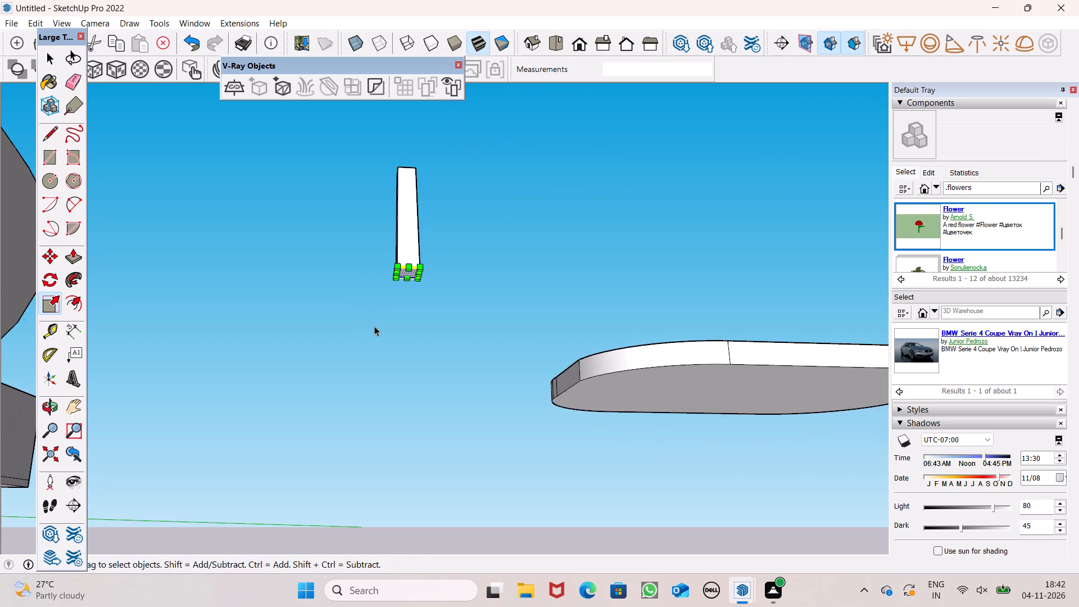
# Select the whole tapered leg and make it a group.
pyautogui.moveTo(374, 326); pyautogui.dragTo(454, 438, button='middle')
pyautogui.scroll(-4, 439, 385)
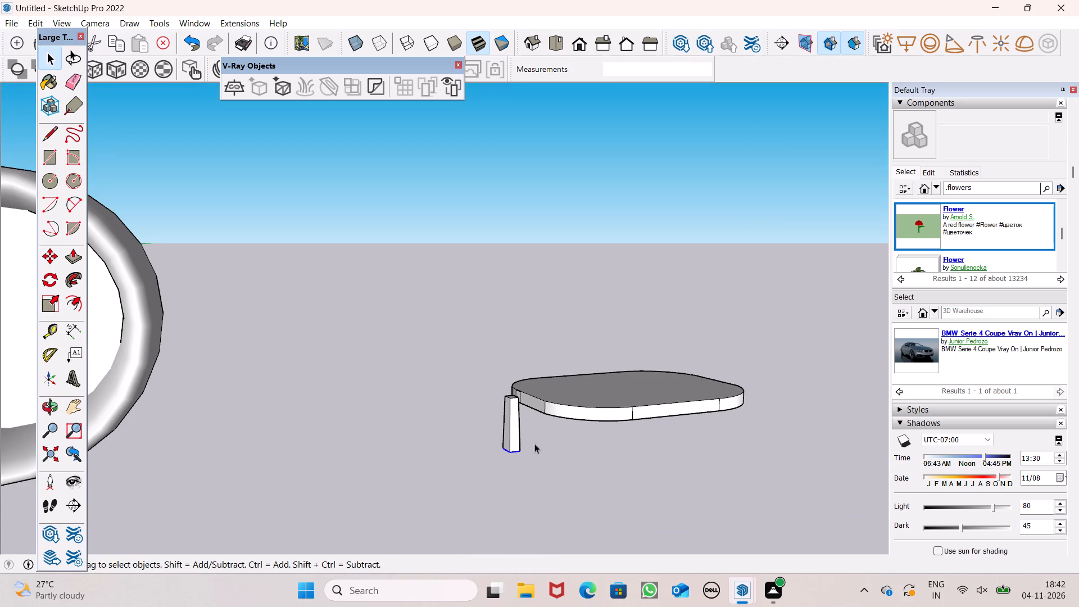
pyautogui.tripleClick(517, 429)
pyautogui.click(517, 429)
pyautogui.rightClick(512, 393)
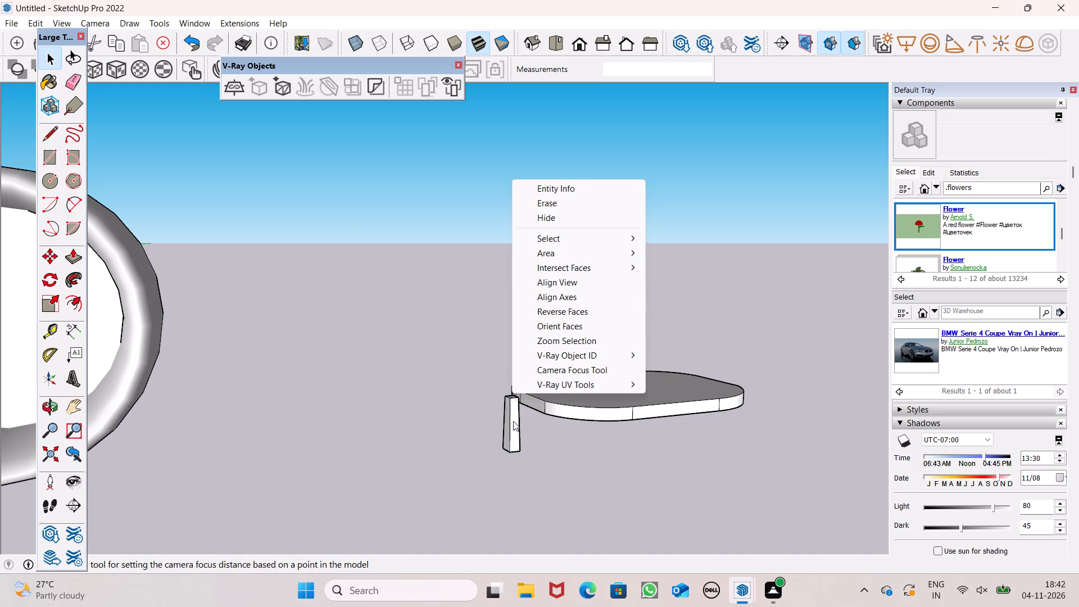
pyautogui.tripleClick(514, 420)
pyautogui.click(514, 420)
pyautogui.rightClick(514, 420)
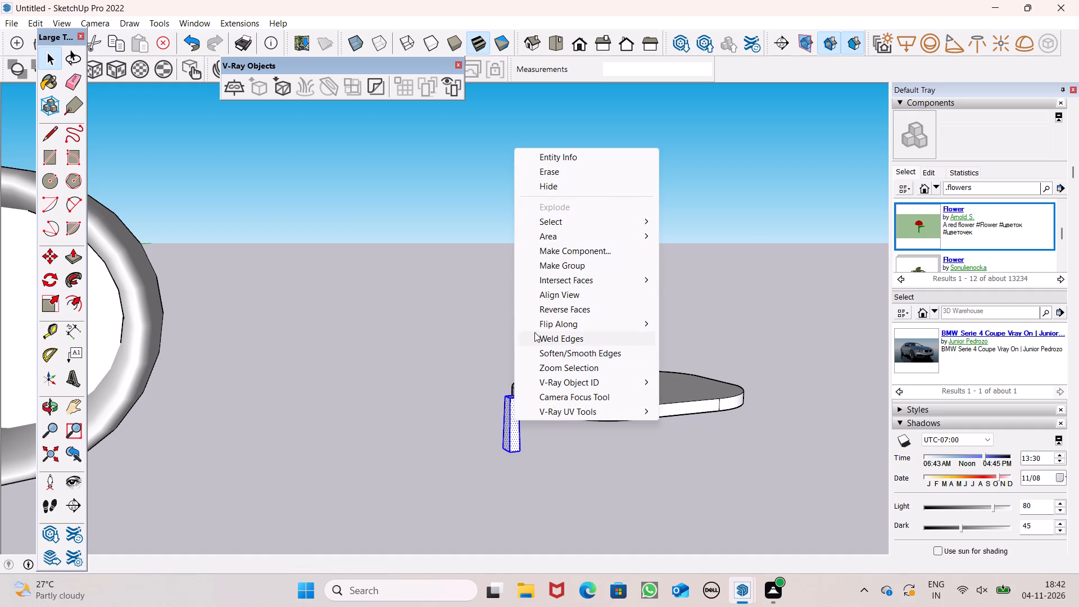
pyautogui.click(570, 265)
# Move the leg group over to the slab's underside near a rounded corner, with a last move of about 5' 1 7/8".
pyautogui.scroll(-3, 518, 299)
pyautogui.scroll(1, 516, 303)
pyautogui.moveTo(555, 366); pyautogui.dragTo(467, 410, button='middle')
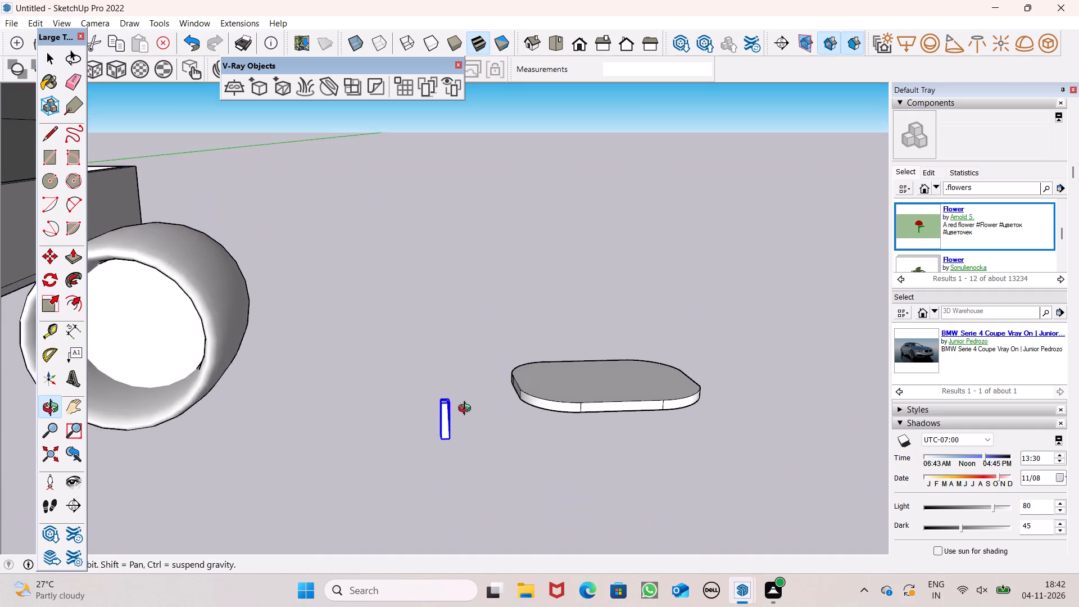
pyautogui.moveTo(467, 410); pyautogui.dragTo(443, 192, button='middle')
pyautogui.scroll(6, 584, 309)
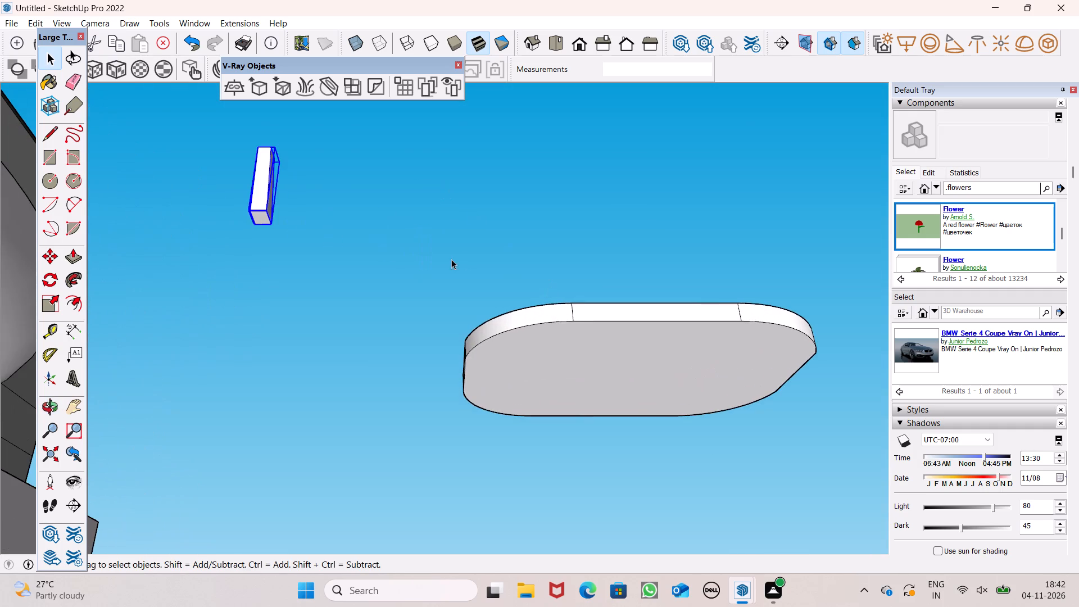
pyautogui.scroll(-4, 457, 266)
pyautogui.press('m')
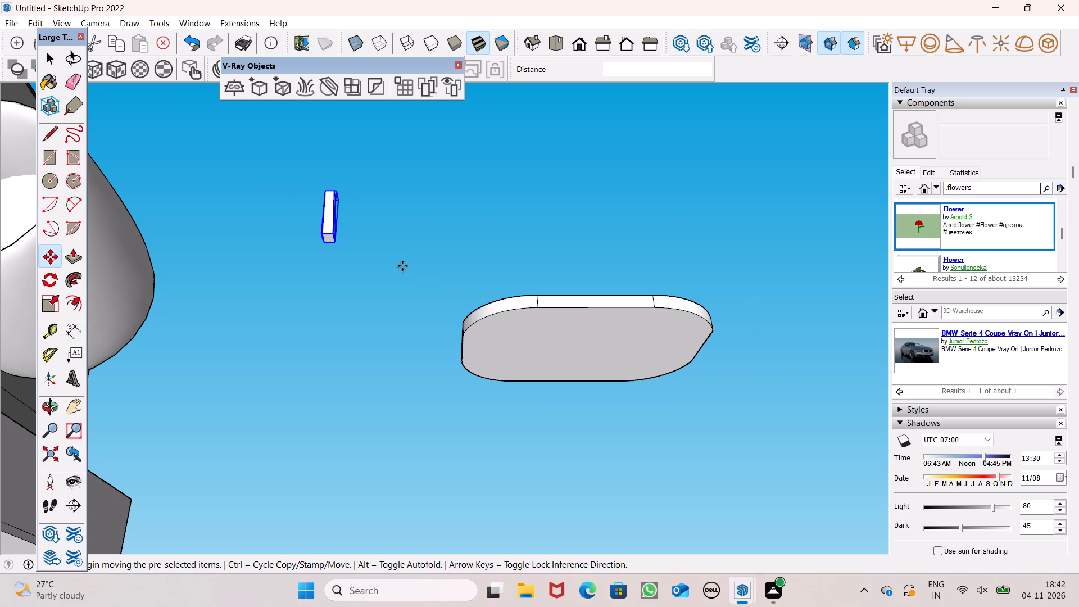
pyautogui.press('Return')
pyautogui.scroll(2, 411, 272)
pyautogui.moveTo(324, 244); pyautogui.dragTo(447, 431)
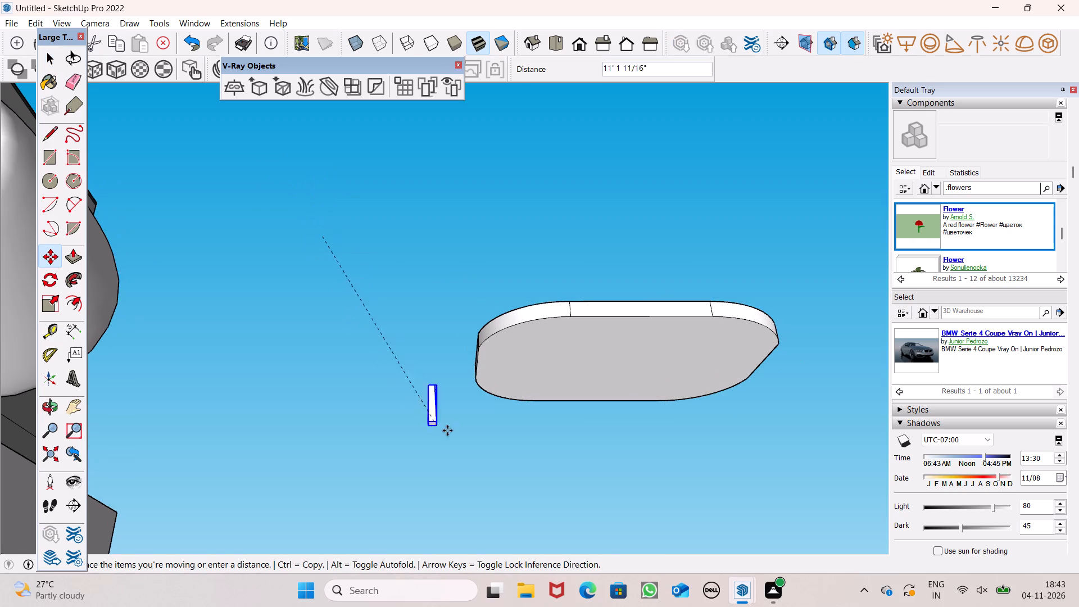
pyautogui.moveTo(447, 431); pyautogui.dragTo(522, 446)
pyautogui.moveTo(515, 442); pyautogui.dragTo(564, 490, button='middle')
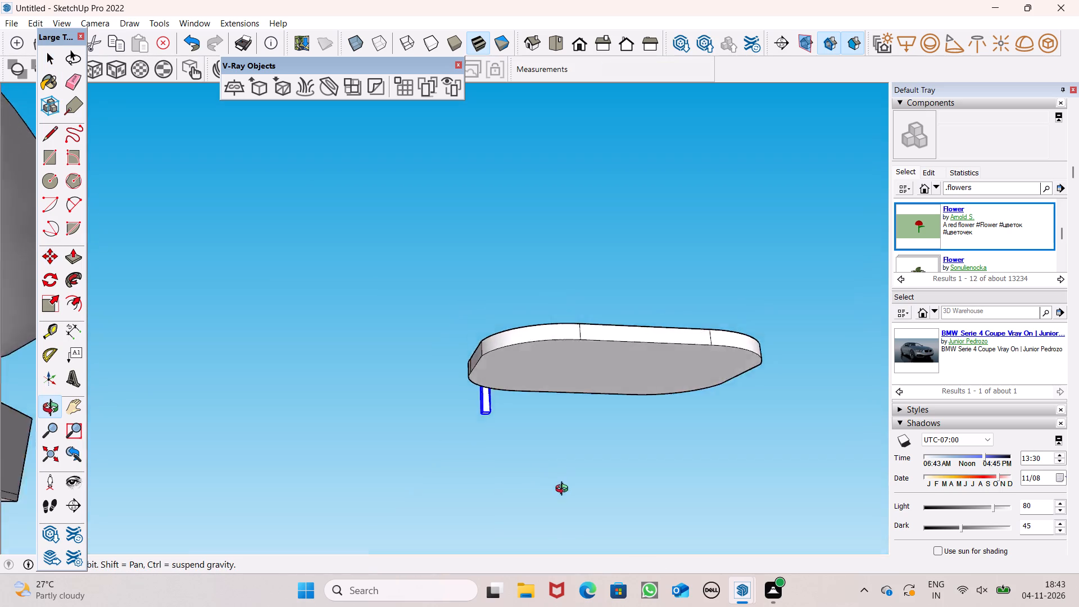
pyautogui.moveTo(564, 490); pyautogui.dragTo(778, 511, button='middle')
pyautogui.moveTo(329, 354); pyautogui.dragTo(351, 377)
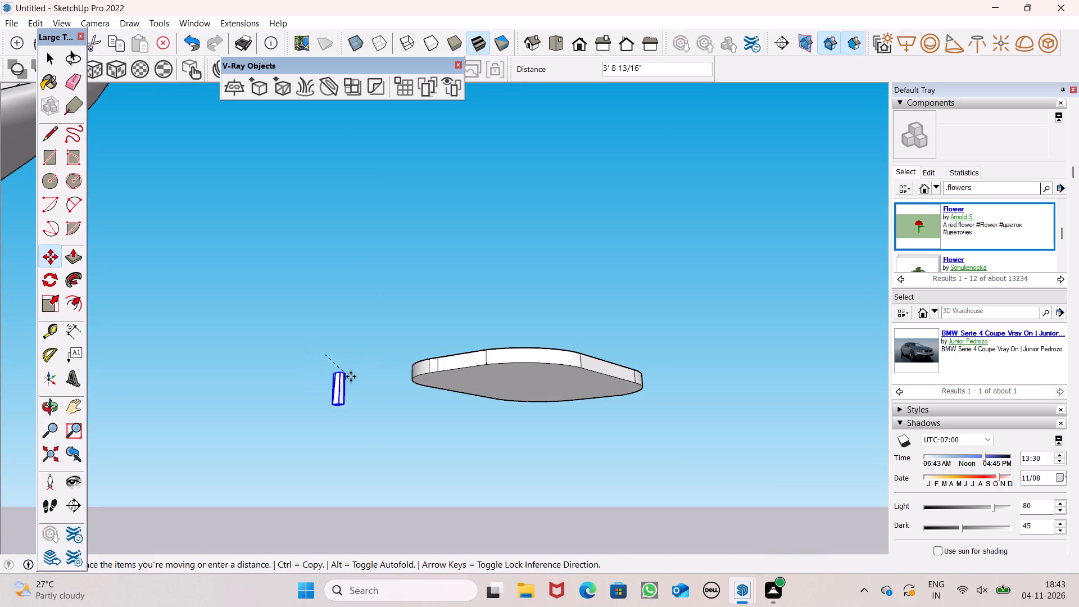
pyautogui.moveTo(351, 377); pyautogui.dragTo(454, 390)
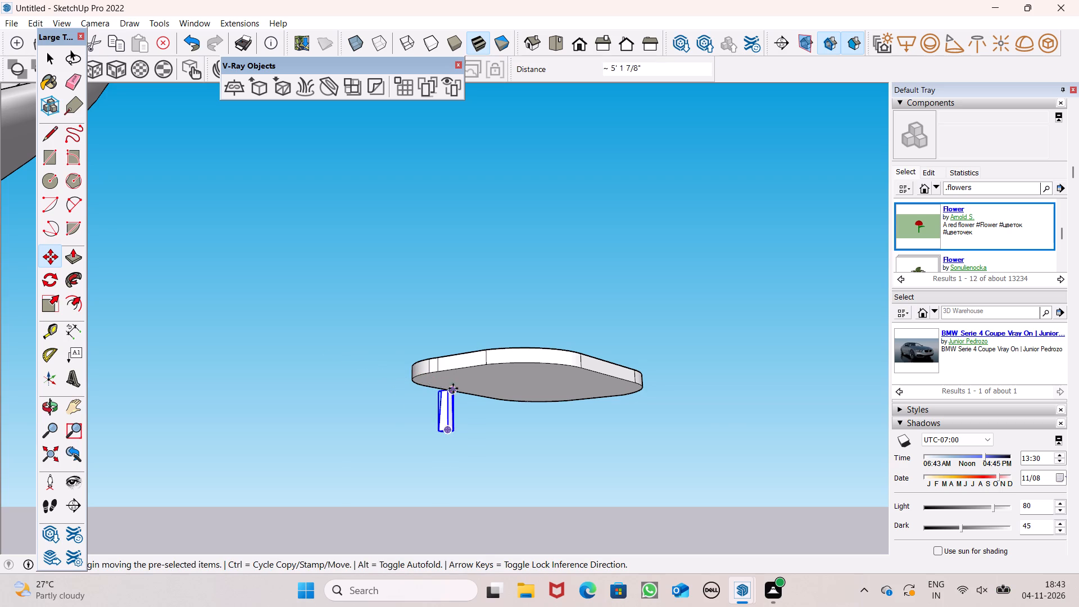
# Nudge the leg group a few inches inward so its top sits under the slab near the edge.
pyautogui.scroll(10, 449, 378)
pyautogui.moveTo(450, 410); pyautogui.dragTo(460, 400)
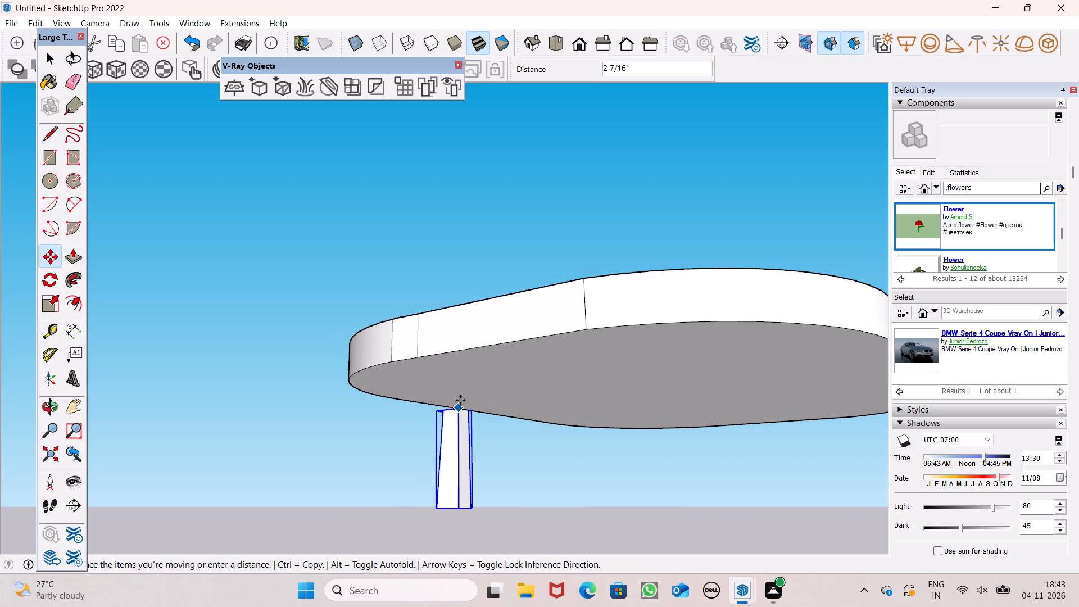
pyautogui.moveTo(460, 400); pyautogui.dragTo(456, 386)
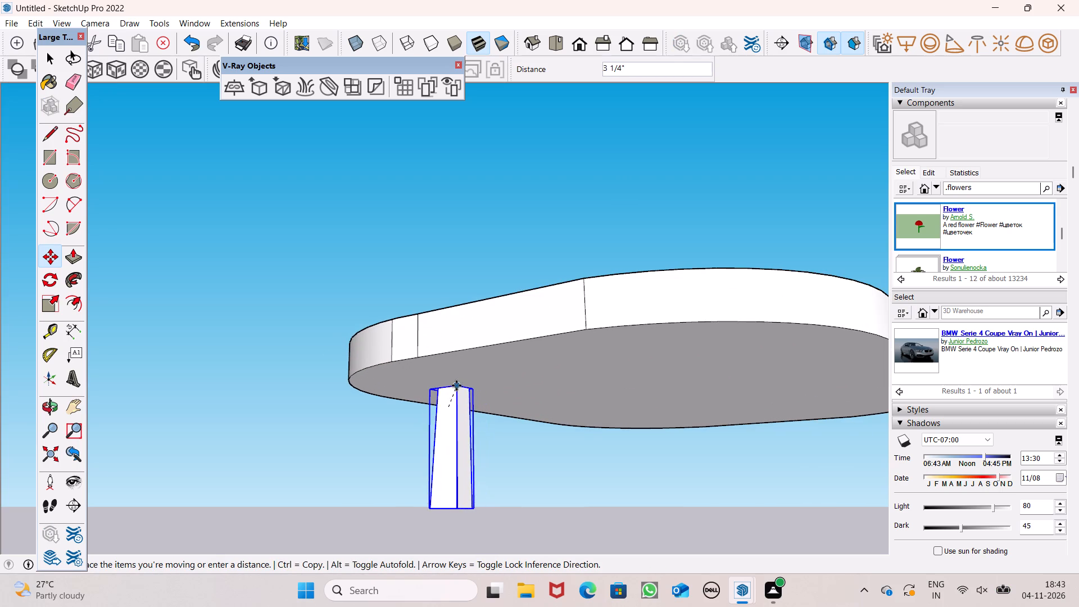
pyautogui.moveTo(456, 386); pyautogui.dragTo(463, 389)
pyautogui.moveTo(516, 428); pyautogui.dragTo(714, 425, button='middle')
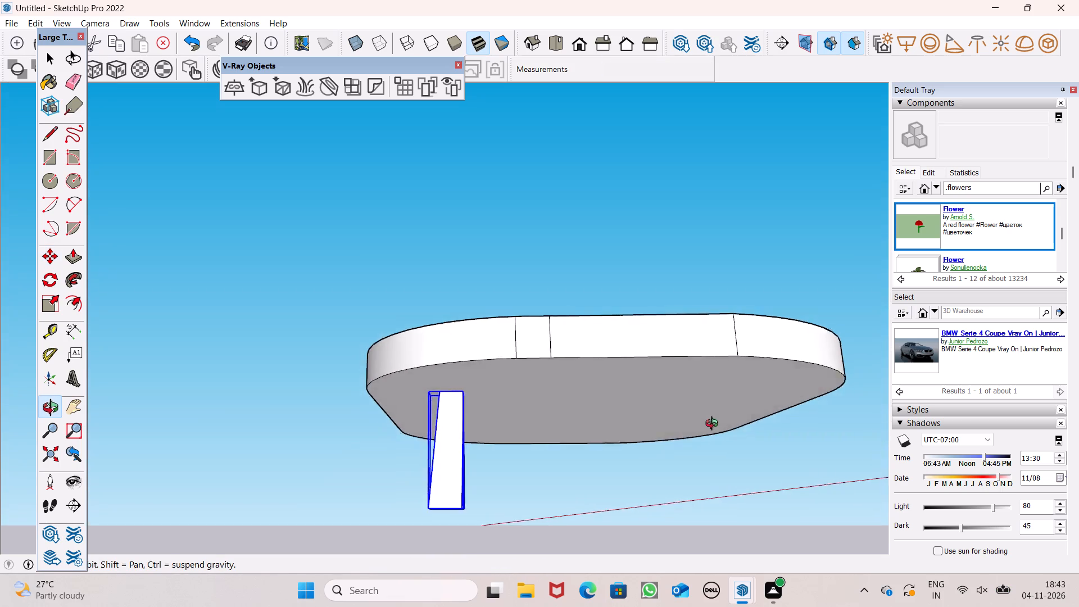
pyautogui.moveTo(714, 425); pyautogui.dragTo(715, 438, button='middle')
pyautogui.press('space')
pyautogui.click(650, 461)
# Examine from several sides how the leg's top meets the slab's underside.
pyautogui.moveTo(655, 465); pyautogui.dragTo(207, 440, button='middle')
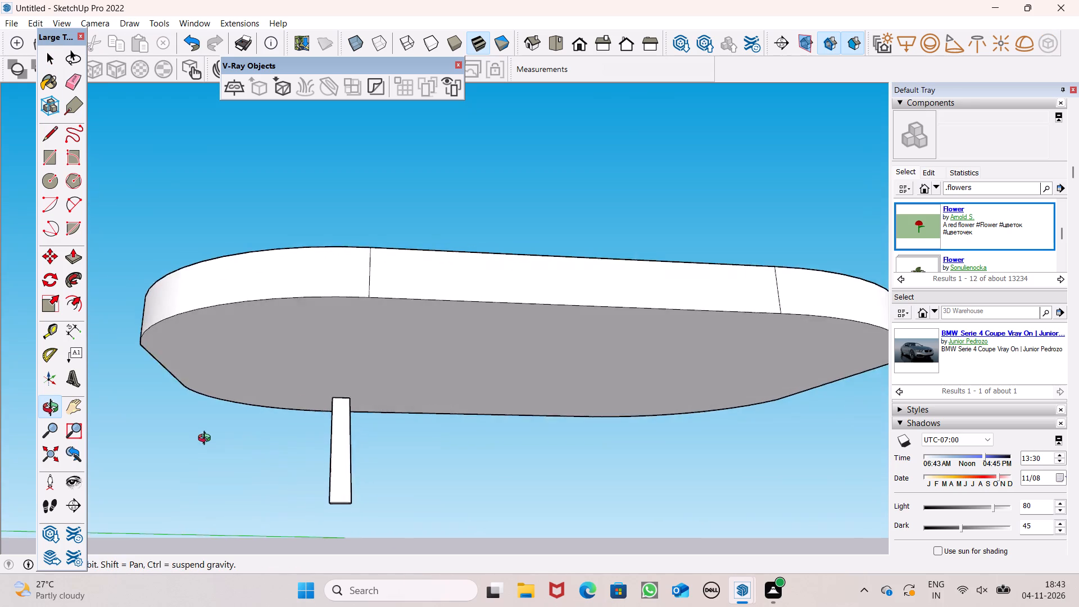
pyautogui.moveTo(207, 440); pyautogui.dragTo(866, 446, button='middle')
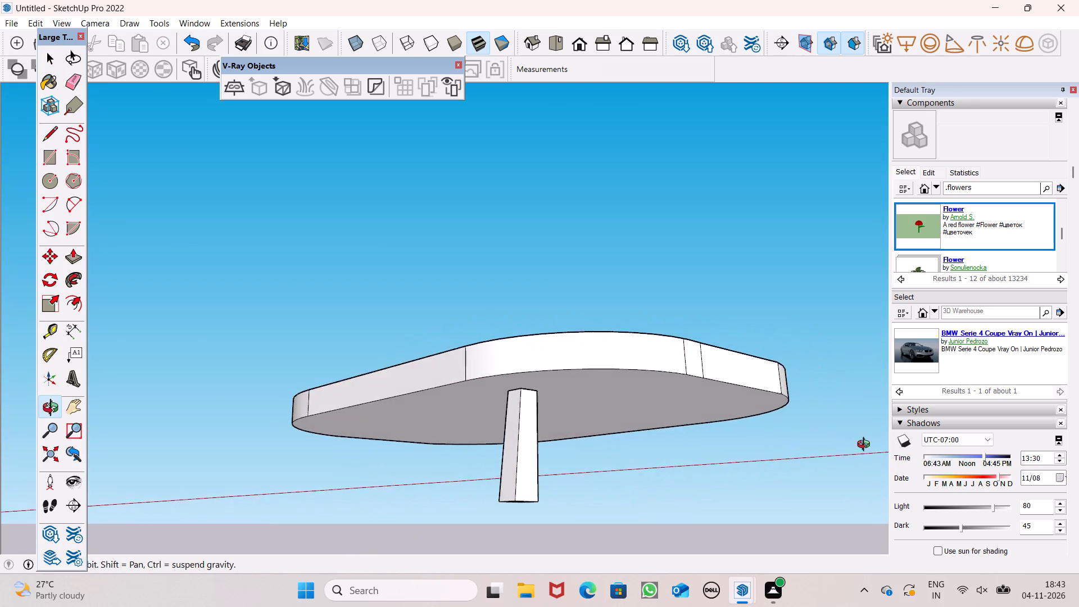
pyautogui.moveTo(866, 446); pyautogui.dragTo(775, 460, button='middle')
pyautogui.scroll(10, 619, 445)
pyautogui.scroll(-3, 459, 341)
pyautogui.moveTo(359, 365); pyautogui.dragTo(356, 397, button='middle')
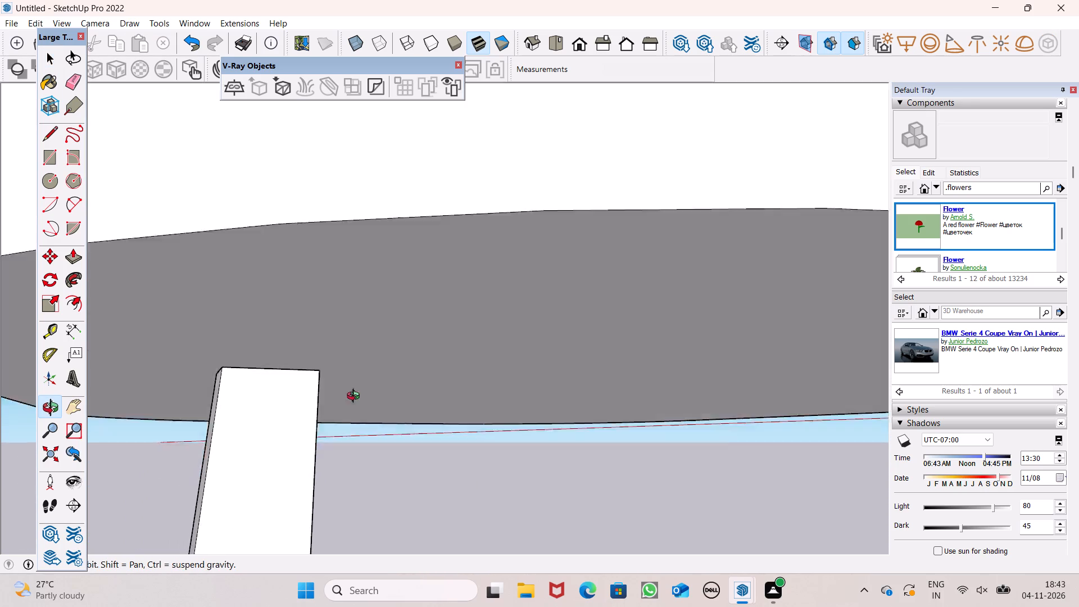
# Examine the leg group's position beneath the slab from below and from the sides.
pyautogui.moveTo(356, 397); pyautogui.dragTo(425, 385, button='middle')
pyautogui.scroll(-11, 428, 329)
pyautogui.moveTo(446, 395); pyautogui.dragTo(468, 366, button='middle')
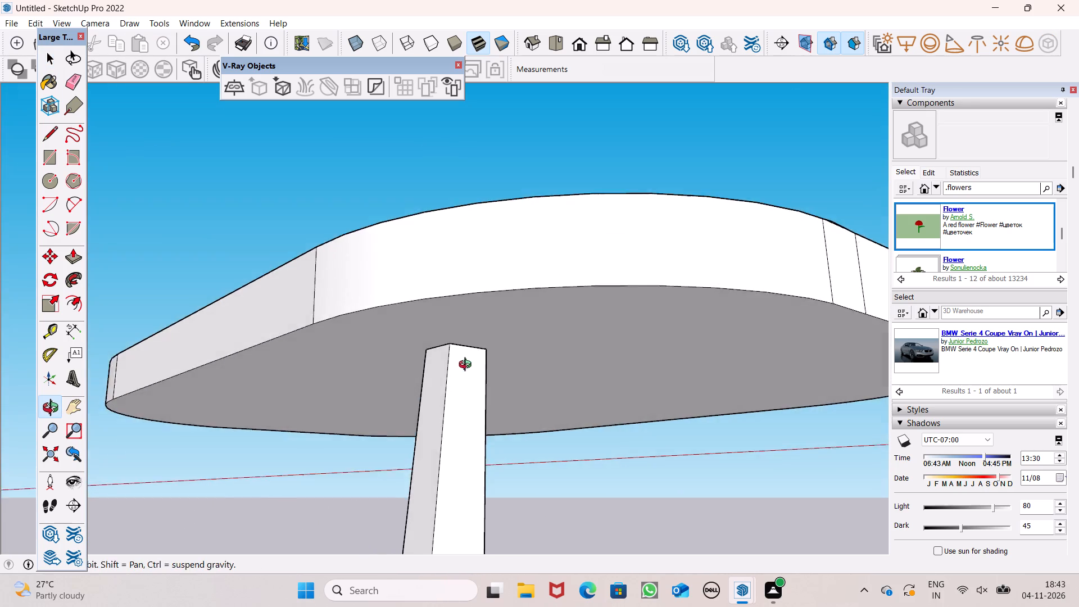
pyautogui.moveTo(468, 366); pyautogui.dragTo(469, 362, button='middle')
pyautogui.scroll(-6, 442, 307)
pyautogui.moveTo(430, 379); pyautogui.dragTo(442, 396, button='middle')
pyautogui.doubleClick(456, 459)
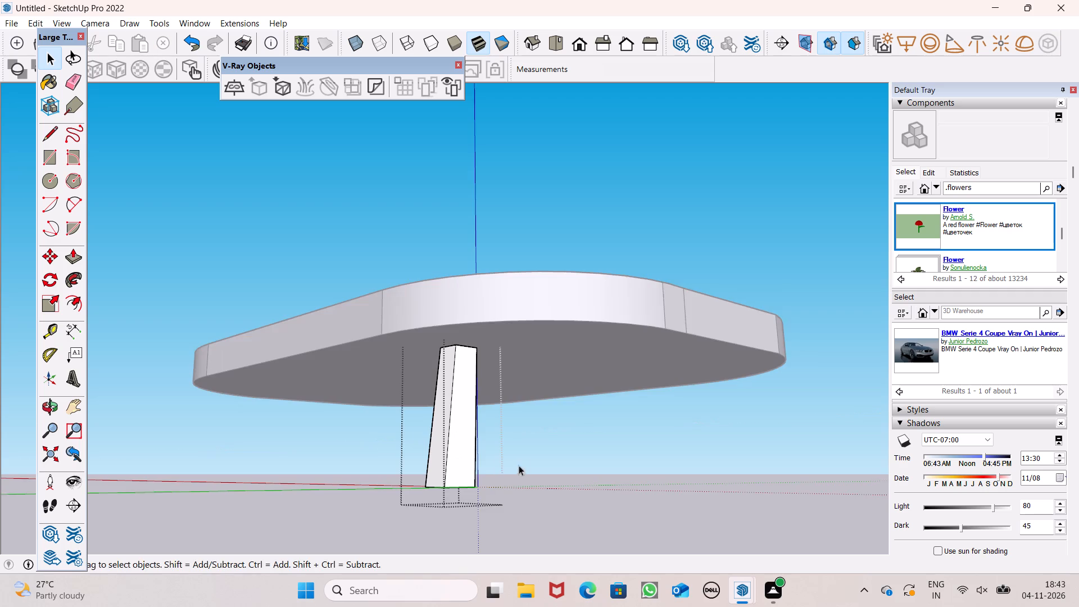
pyautogui.moveTo(523, 464); pyautogui.dragTo(480, 466, button='middle')
pyautogui.click(596, 470)
pyautogui.moveTo(543, 457); pyautogui.dragTo(509, 454, button='middle')
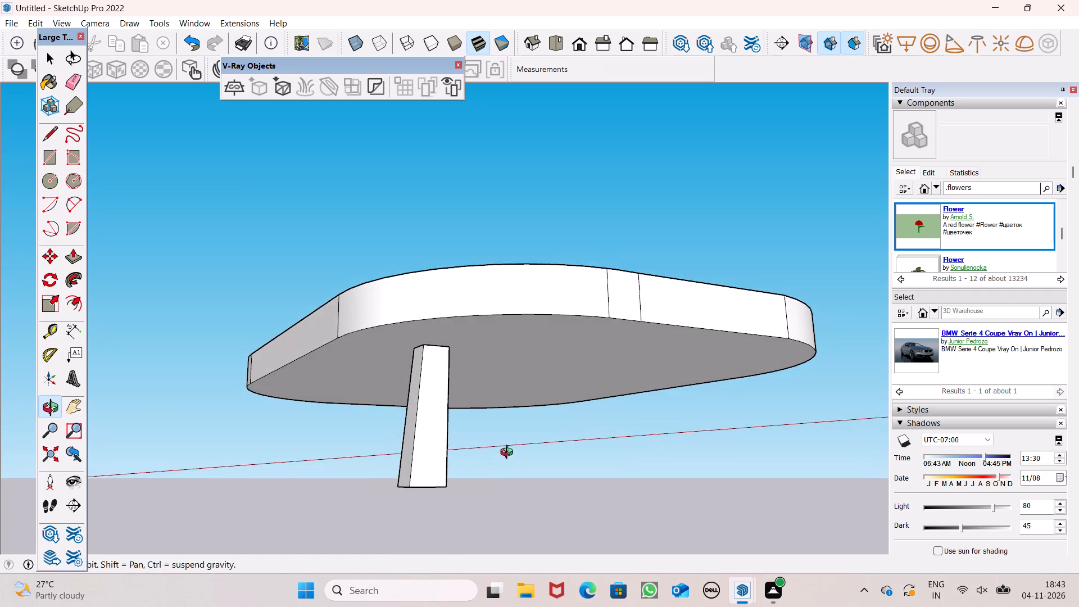
pyautogui.moveTo(509, 454); pyautogui.dragTo(505, 460, button='middle')
# Move the tapered leg group about 4 7/16" along the slab's underside, using its top corner as the reference.
pyautogui.click(429, 451)
pyautogui.scroll(1, 565, 443)
pyautogui.moveTo(564, 443); pyautogui.dragTo(250, 403, button='middle')
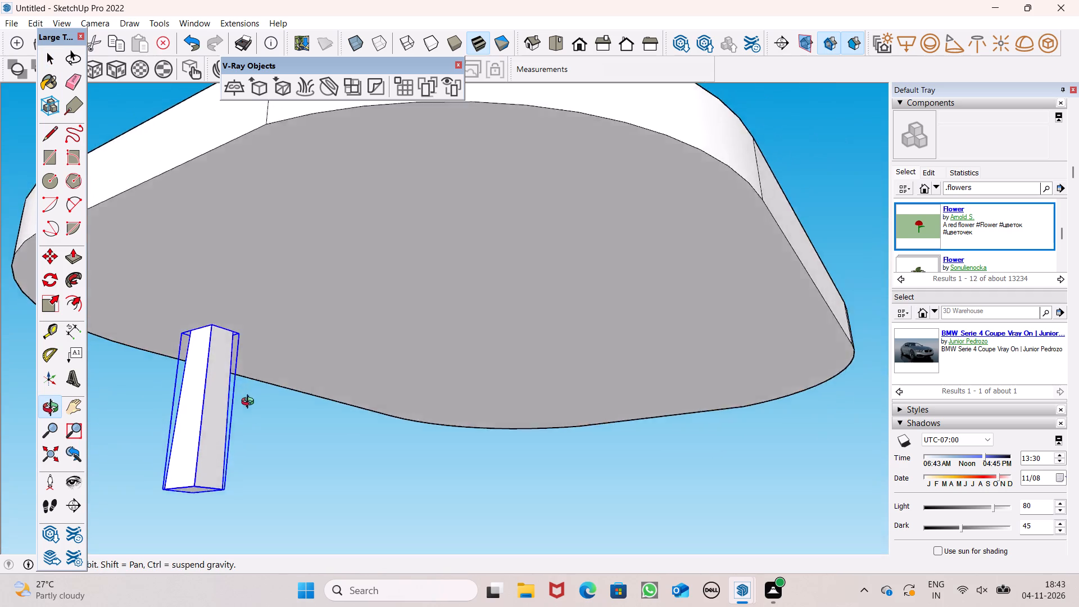
pyautogui.moveTo(250, 403); pyautogui.dragTo(412, 466, button='middle')
pyautogui.press('m')
pyautogui.press('Return')
pyautogui.moveTo(392, 456); pyautogui.dragTo(498, 394, button='middle')
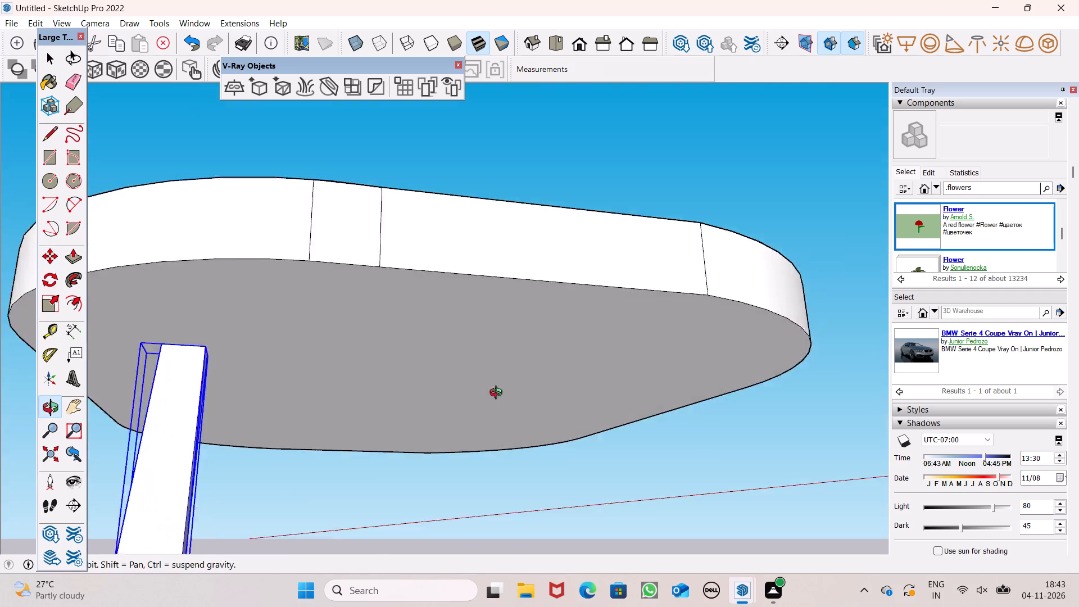
pyautogui.moveTo(498, 394); pyautogui.dragTo(637, 428, button='middle')
pyautogui.scroll(-2, 627, 405)
pyautogui.scroll(1, 627, 407)
pyautogui.scroll(-1, 627, 409)
pyautogui.moveTo(514, 420); pyautogui.dragTo(604, 447, button='middle')
pyautogui.scroll(2, 429, 402)
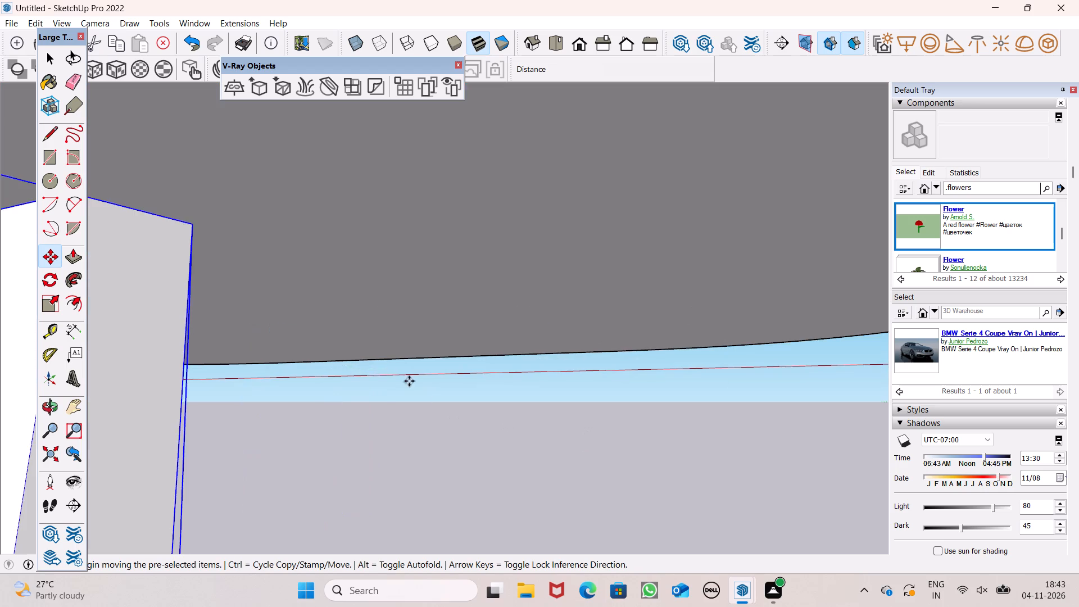
pyautogui.scroll(-3, 349, 353)
pyautogui.moveTo(231, 292); pyautogui.dragTo(244, 292)
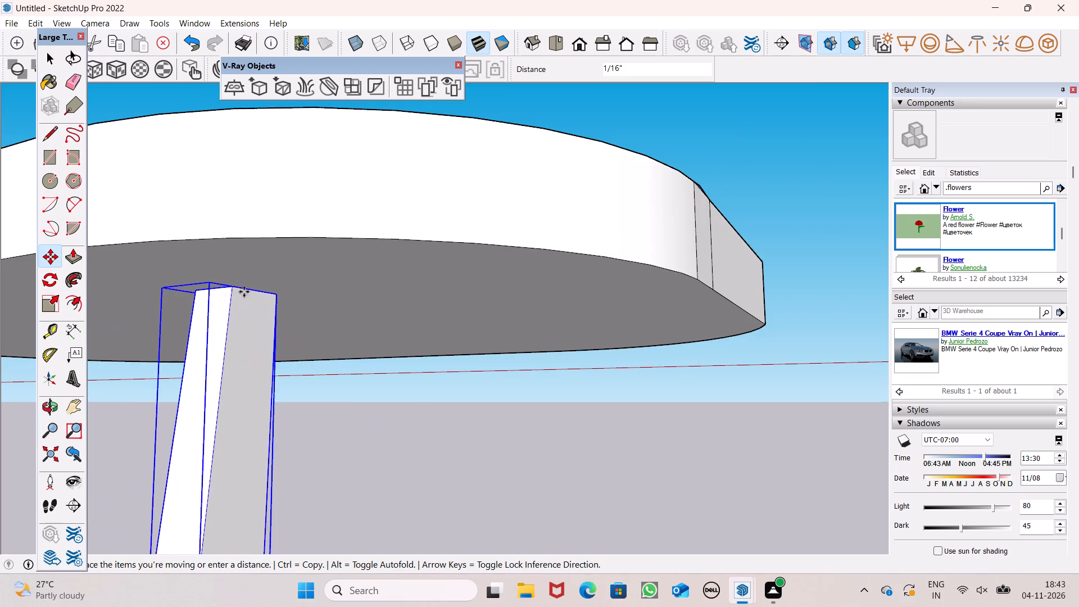
pyautogui.moveTo(244, 292); pyautogui.dragTo(306, 285)
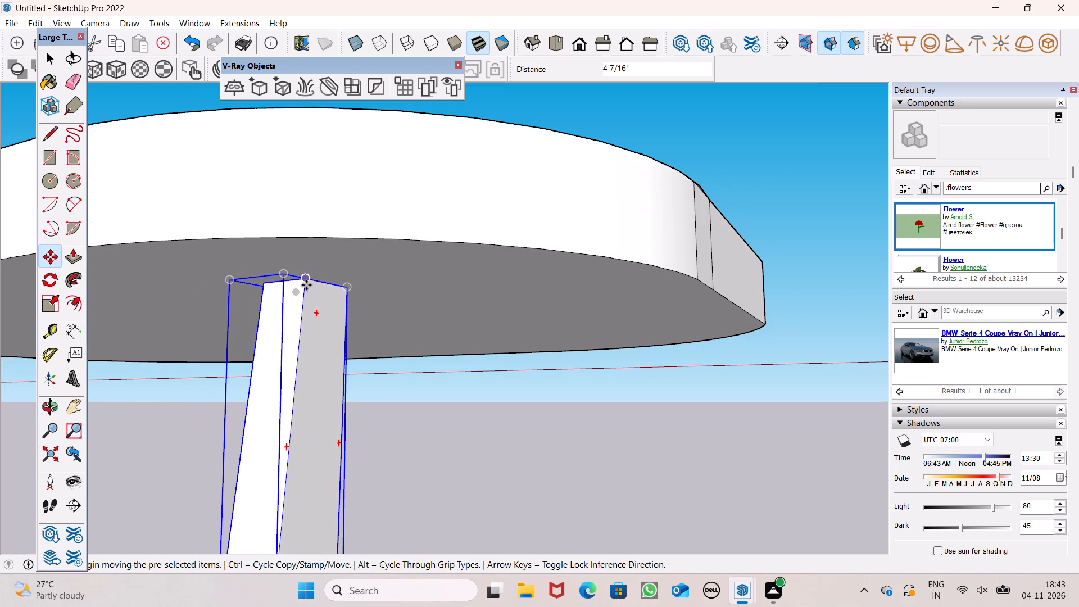
# Copy the leg group about 3' along the green axis to the opposite edge of the slab's underside.
pyautogui.moveTo(307, 275); pyautogui.dragTo(529, 258)
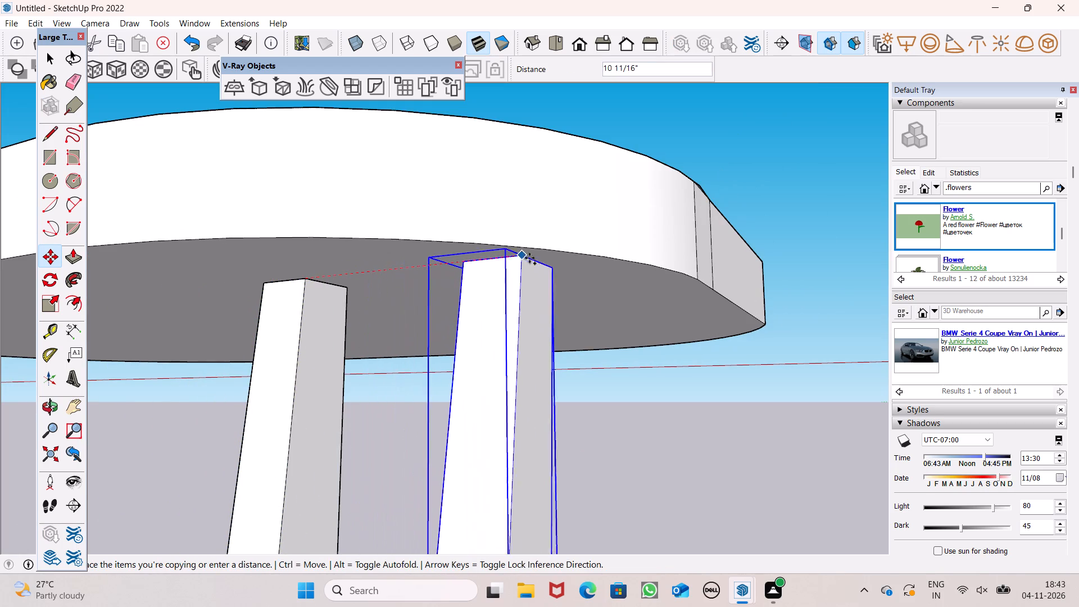
pyautogui.moveTo(529, 258); pyautogui.dragTo(585, 332)
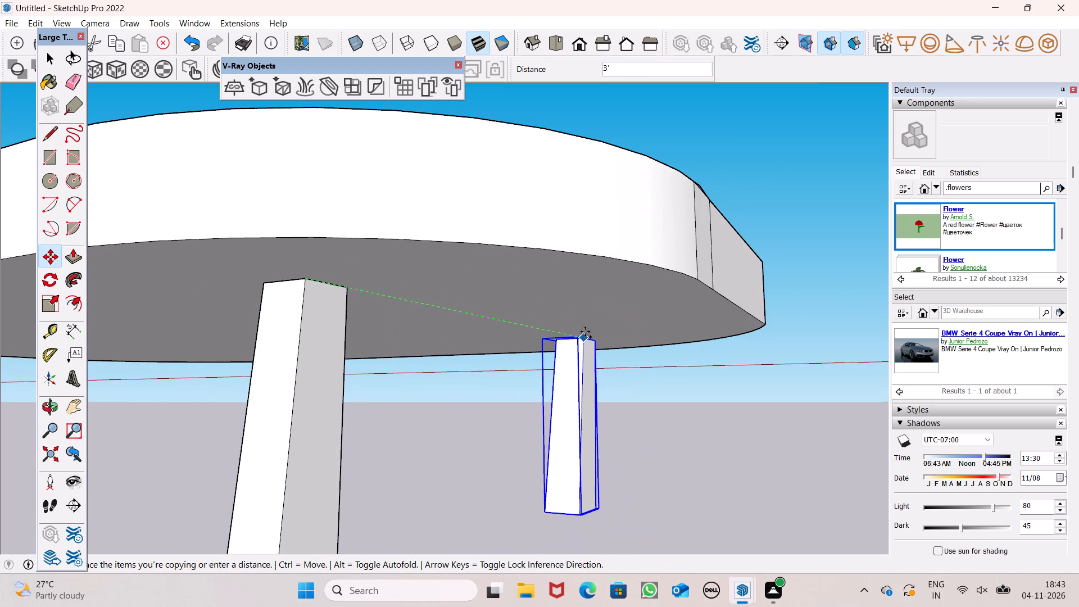
pyautogui.moveTo(585, 332); pyautogui.dragTo(585, 334)
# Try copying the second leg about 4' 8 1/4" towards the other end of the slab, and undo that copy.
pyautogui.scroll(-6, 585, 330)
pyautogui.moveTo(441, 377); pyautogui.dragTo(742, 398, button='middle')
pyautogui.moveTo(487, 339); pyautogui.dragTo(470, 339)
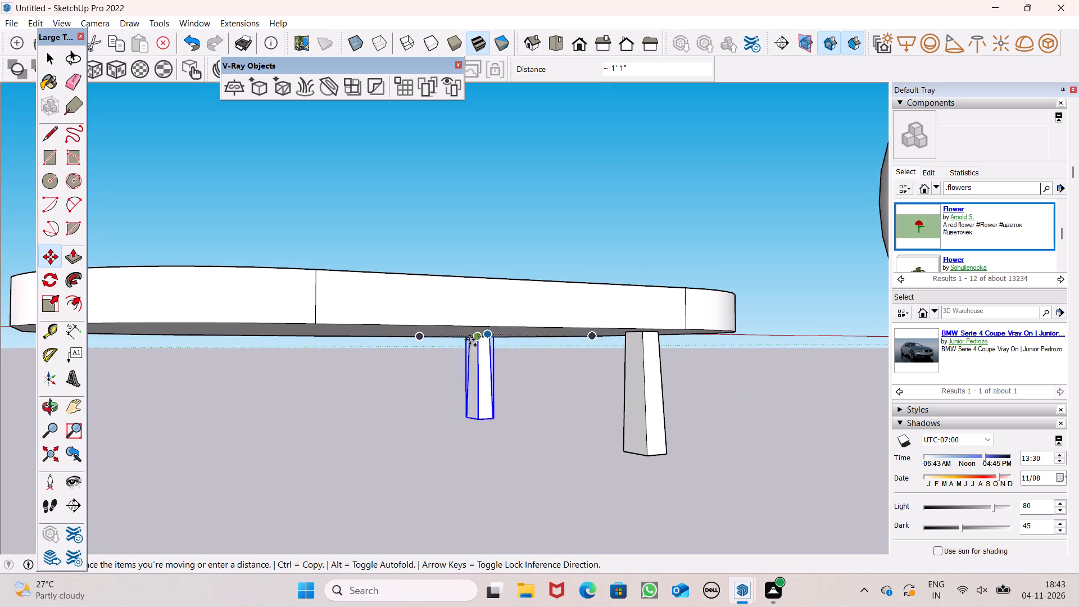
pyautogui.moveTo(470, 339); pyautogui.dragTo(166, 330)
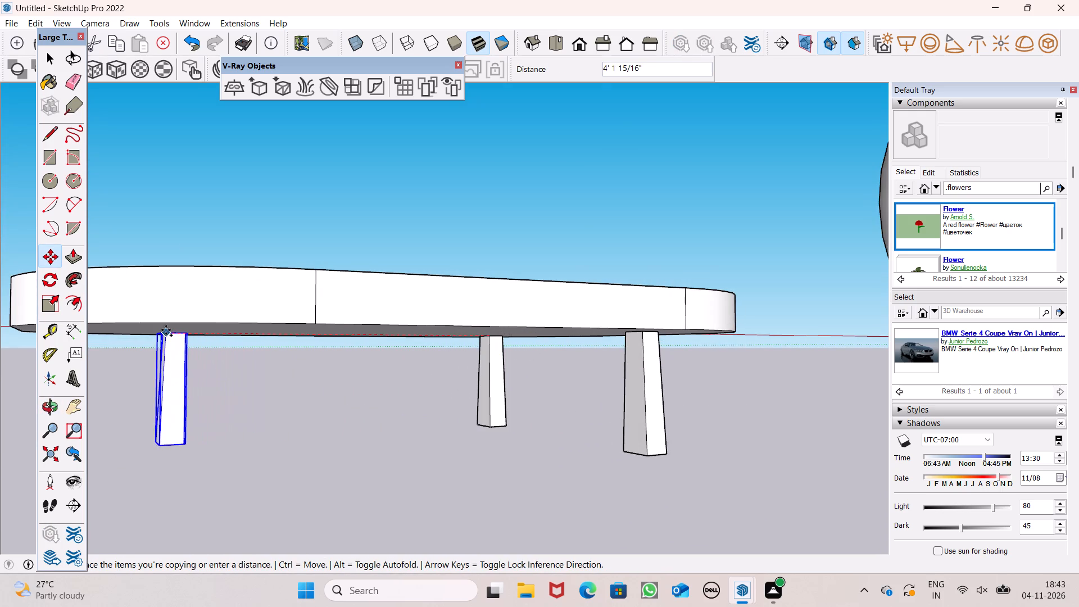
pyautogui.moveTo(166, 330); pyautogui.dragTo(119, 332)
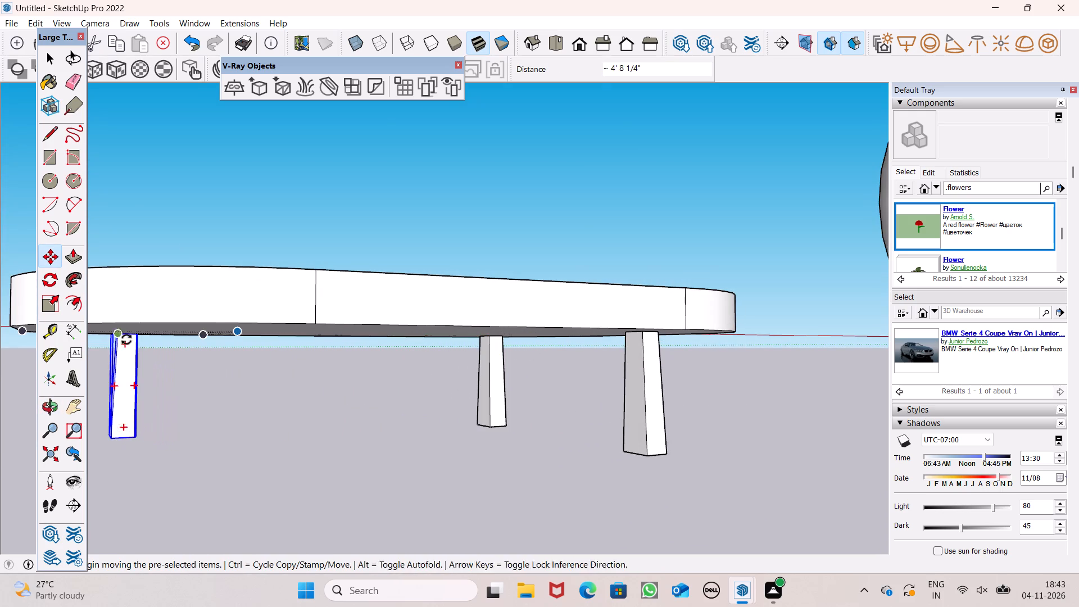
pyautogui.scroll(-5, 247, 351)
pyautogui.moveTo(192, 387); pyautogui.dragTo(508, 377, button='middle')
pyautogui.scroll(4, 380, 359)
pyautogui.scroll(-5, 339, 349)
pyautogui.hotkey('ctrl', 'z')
# Copy the second leg 3' 8 3/4" towards the other end of the slab to make a third leg.
pyautogui.moveTo(317, 389); pyautogui.dragTo(397, 392, button='middle')
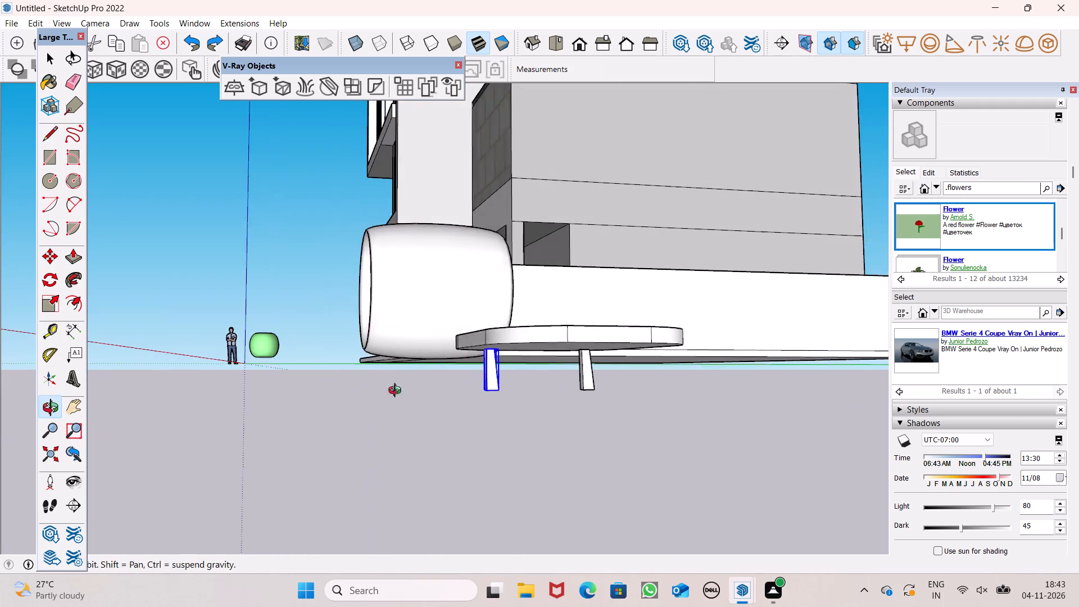
pyautogui.moveTo(397, 392); pyautogui.dragTo(405, 396, button='middle')
pyautogui.click(527, 379)
pyautogui.moveTo(559, 403); pyautogui.dragTo(559, 402, button='middle')
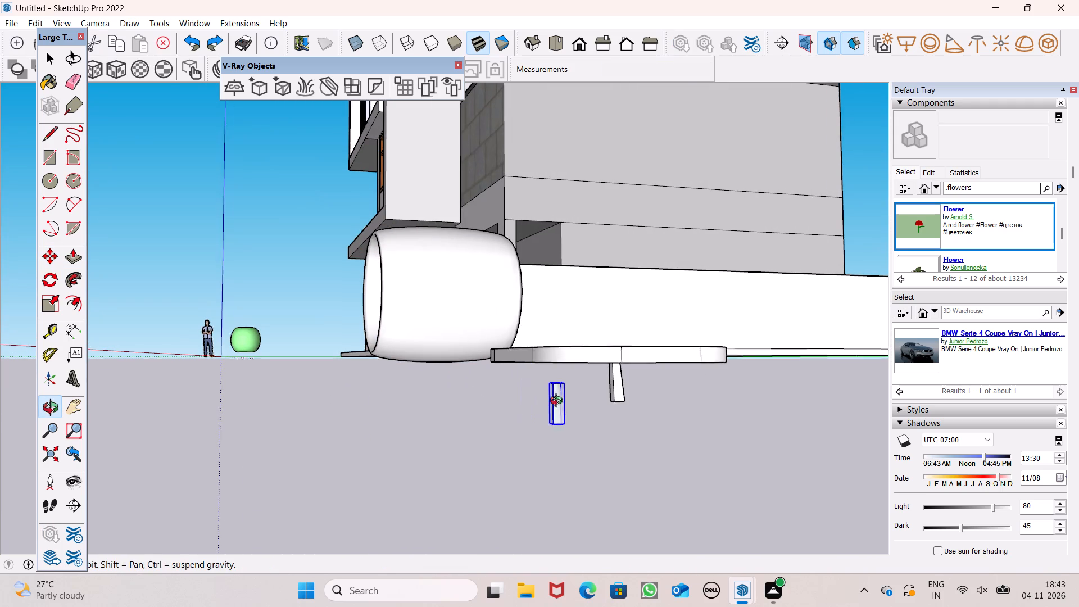
pyautogui.moveTo(559, 402); pyautogui.dragTo(534, 338, button='middle')
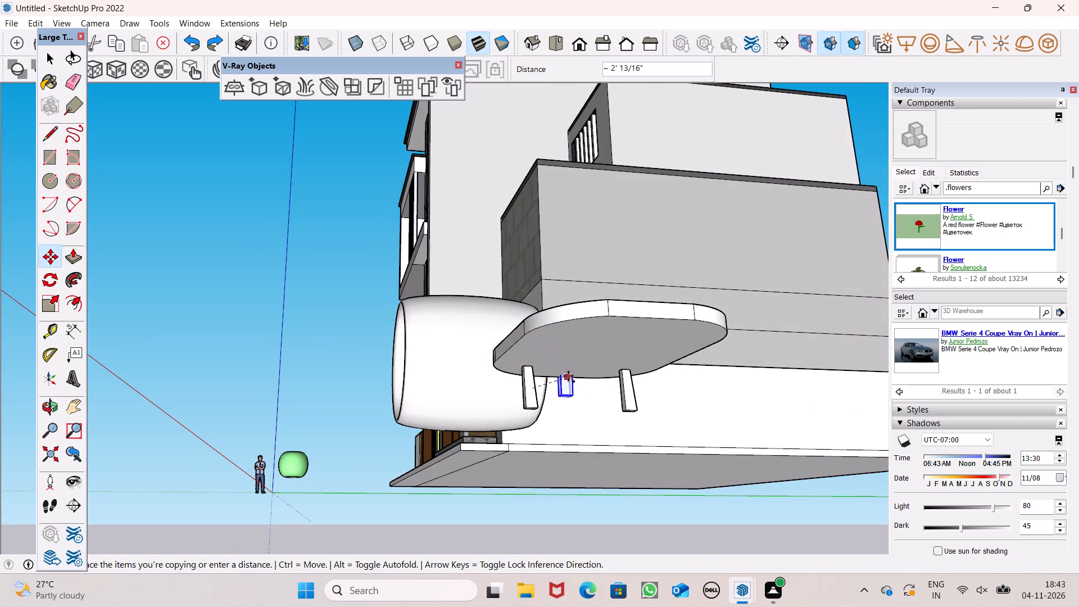
pyautogui.click(579, 369)
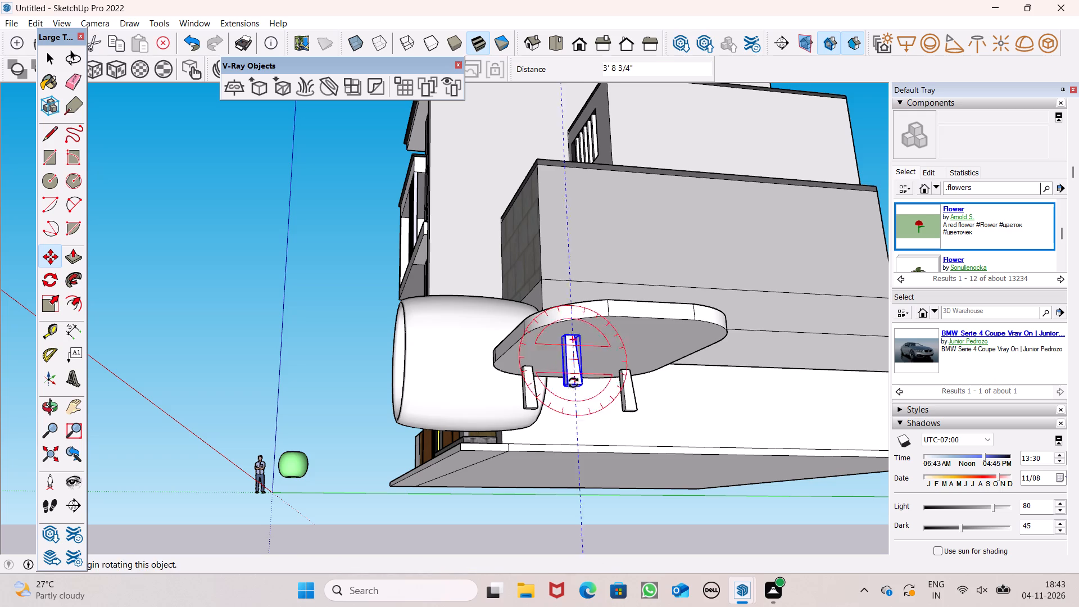
# Examine the placement of the three legs under the slab from several sides and distances.
pyautogui.moveTo(576, 391); pyautogui.dragTo(667, 419, button='middle')
pyautogui.scroll(1, 666, 420)
pyautogui.scroll(-7, 409, 360)
pyautogui.scroll(-1, 351, 416)
pyautogui.moveTo(538, 474); pyautogui.dragTo(592, 479, button='middle')
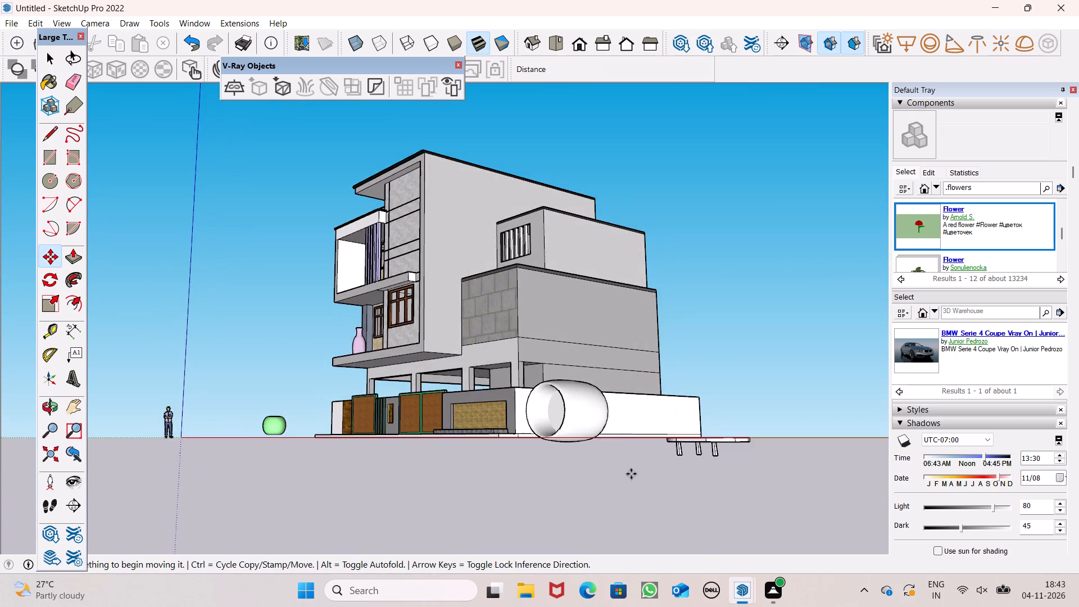
pyautogui.scroll(9, 670, 470)
pyautogui.scroll(3, 762, 429)
pyautogui.scroll(-4, 661, 407)
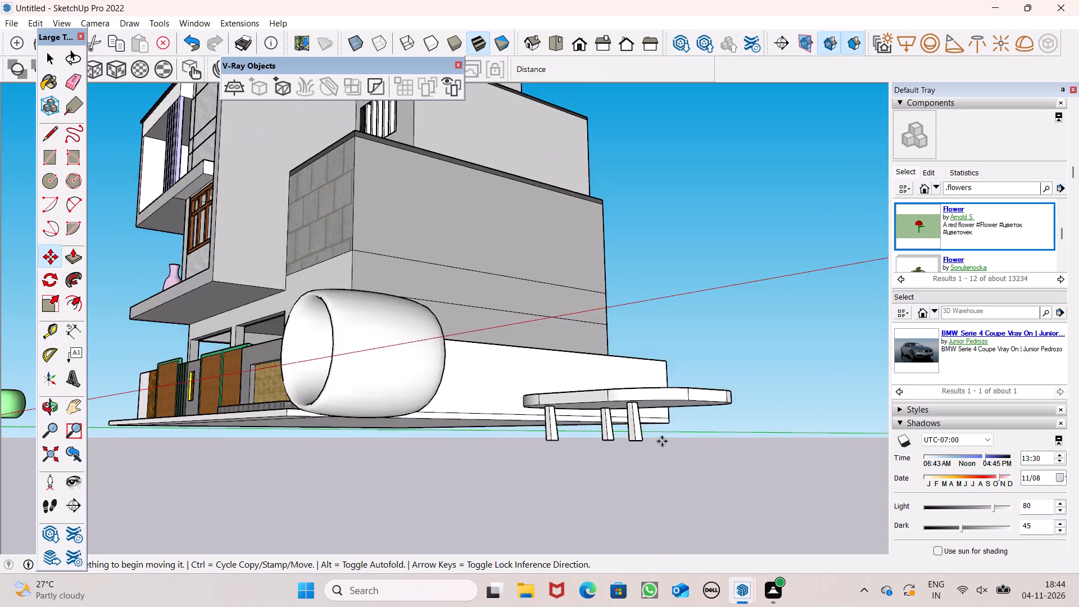
pyautogui.moveTo(678, 453); pyautogui.dragTo(577, 445, button='middle')
pyautogui.scroll(-3, 588, 444)
pyautogui.moveTo(435, 464); pyautogui.dragTo(151, 469, button='middle')
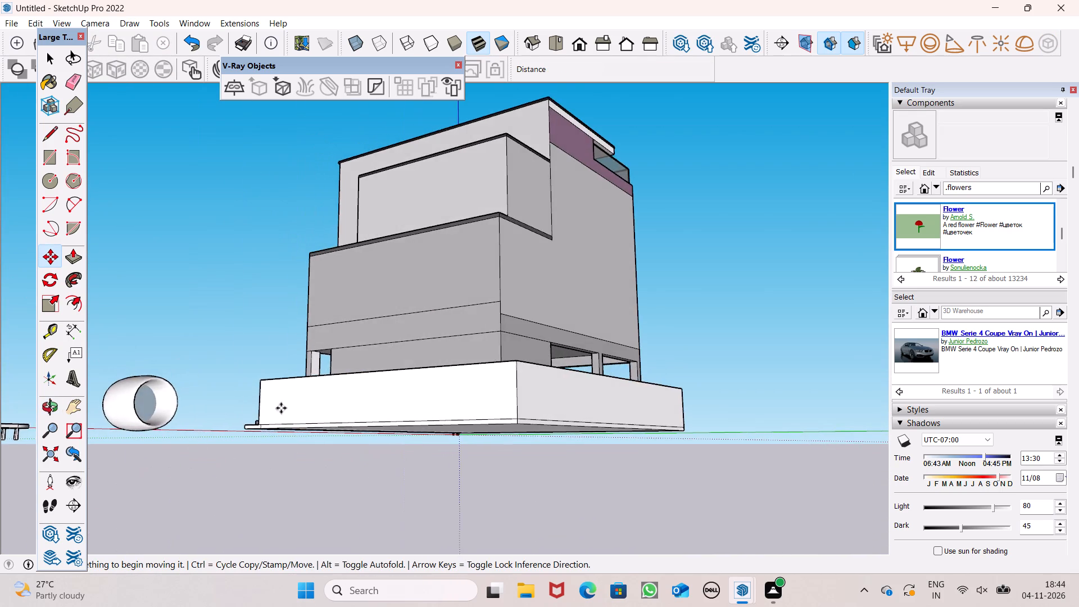
pyautogui.scroll(-2, 296, 405)
pyautogui.scroll(-6, 377, 393)
pyautogui.scroll(10, 151, 416)
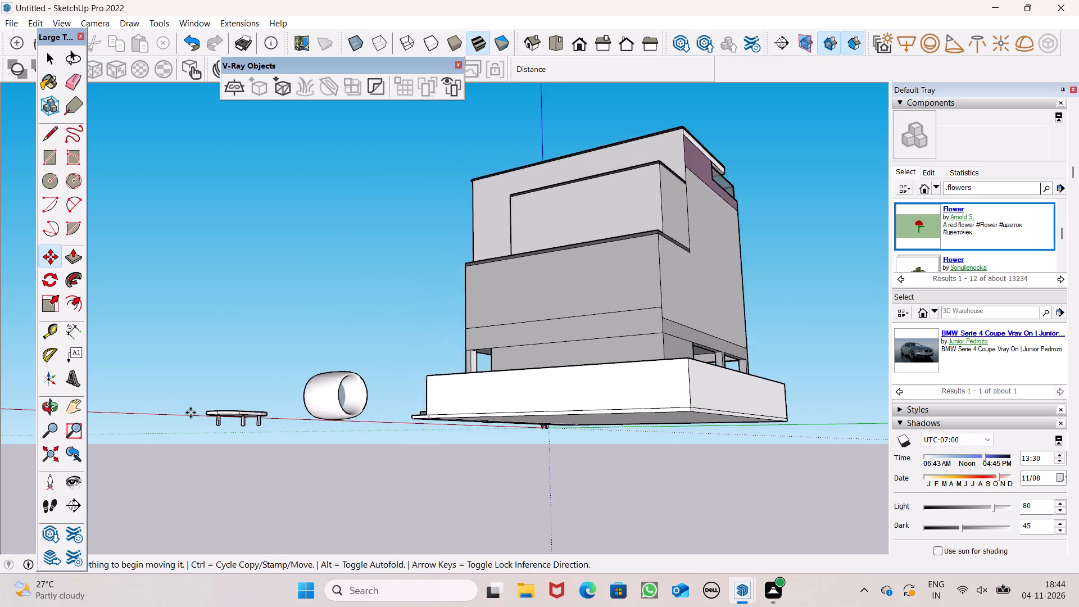
pyautogui.scroll(8, 191, 413)
pyautogui.moveTo(334, 499); pyautogui.dragTo(345, 510, button='middle')
pyautogui.scroll(5, 323, 502)
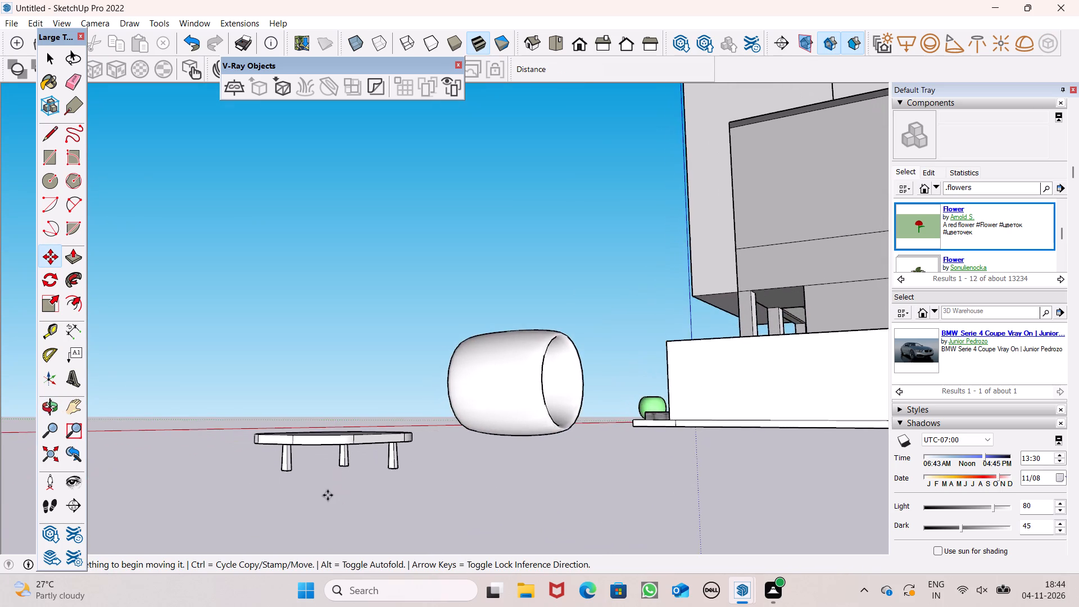
pyautogui.scroll(13, 328, 495)
pyautogui.scroll(10, 299, 500)
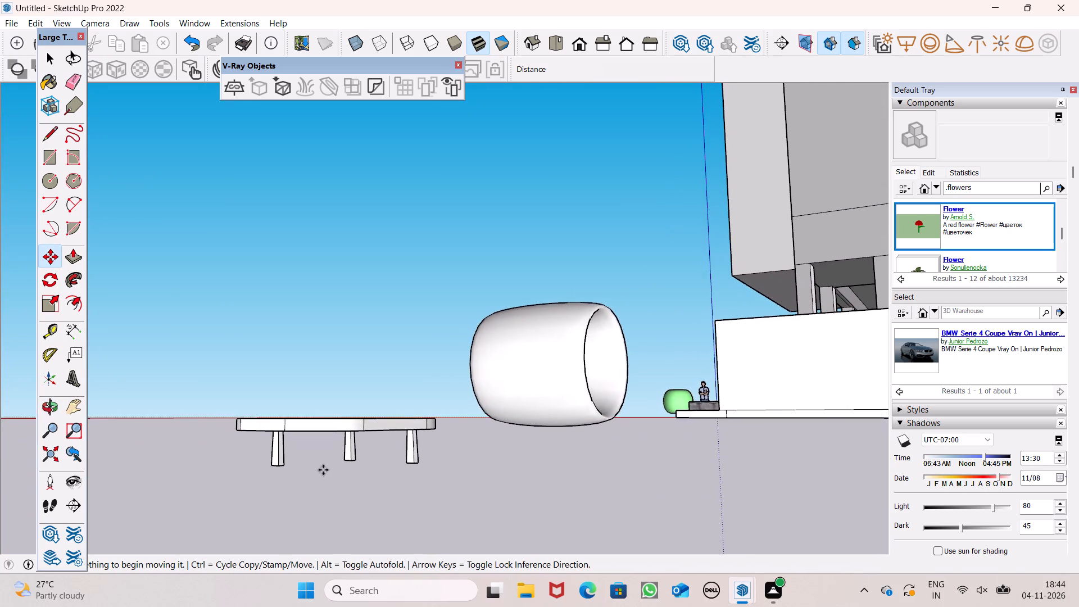
pyautogui.scroll(9, 316, 487)
pyautogui.scroll(5, 442, 416)
pyautogui.scroll(-3, 437, 416)
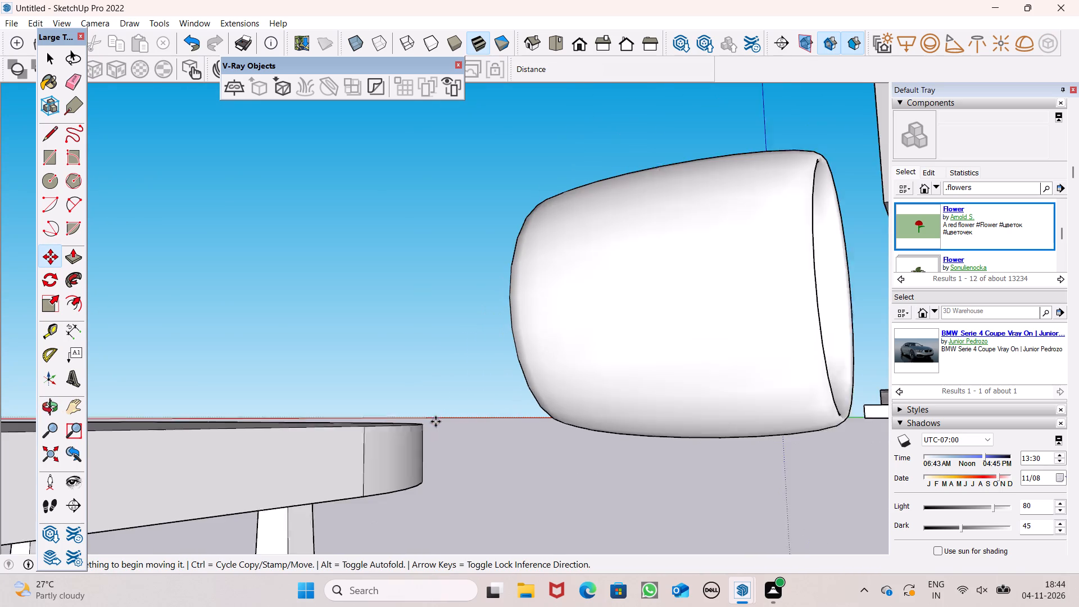
pyautogui.scroll(-13, 443, 433)
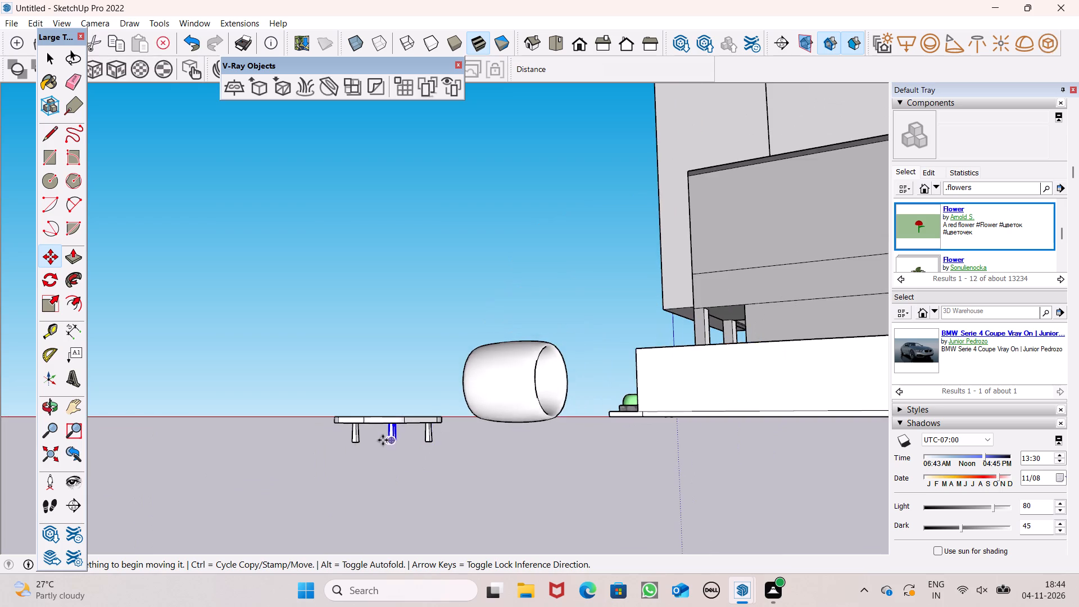
pyautogui.scroll(8, 382, 441)
pyautogui.scroll(-3, 386, 425)
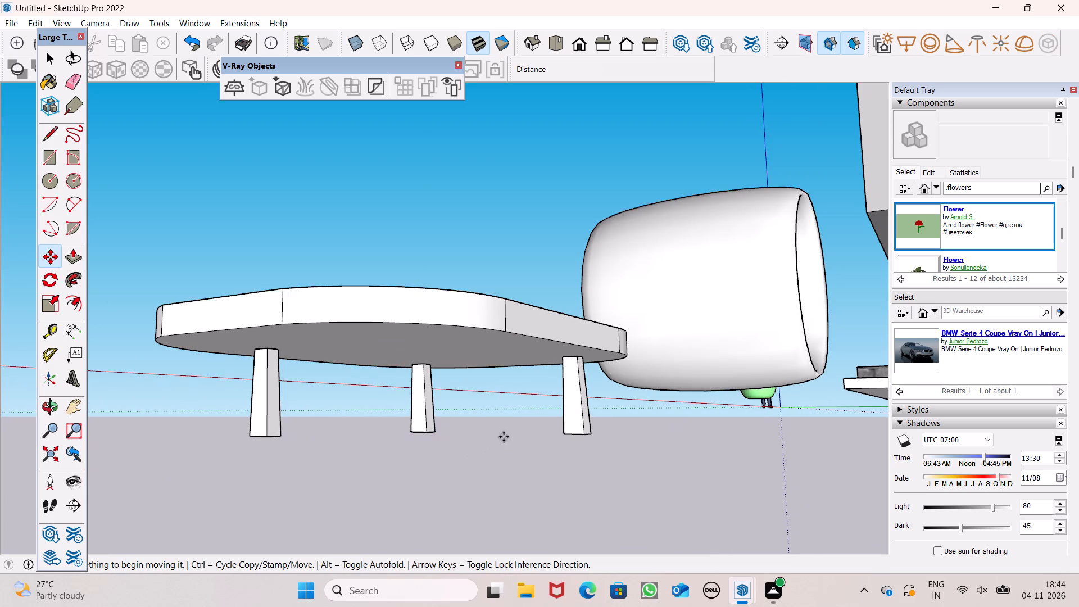
# Copy a leg about 4' 3" along the red axis to the slab's remaining unsupported corner as the fourth leg.
pyautogui.moveTo(584, 437); pyautogui.dragTo(557, 440)
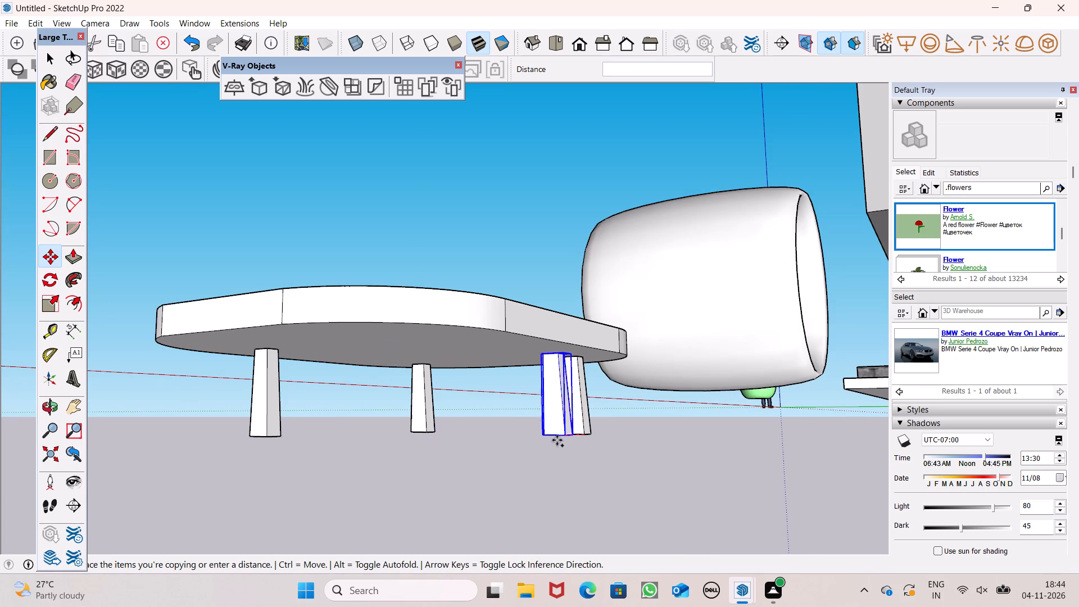
pyautogui.moveTo(557, 440); pyautogui.dragTo(423, 446)
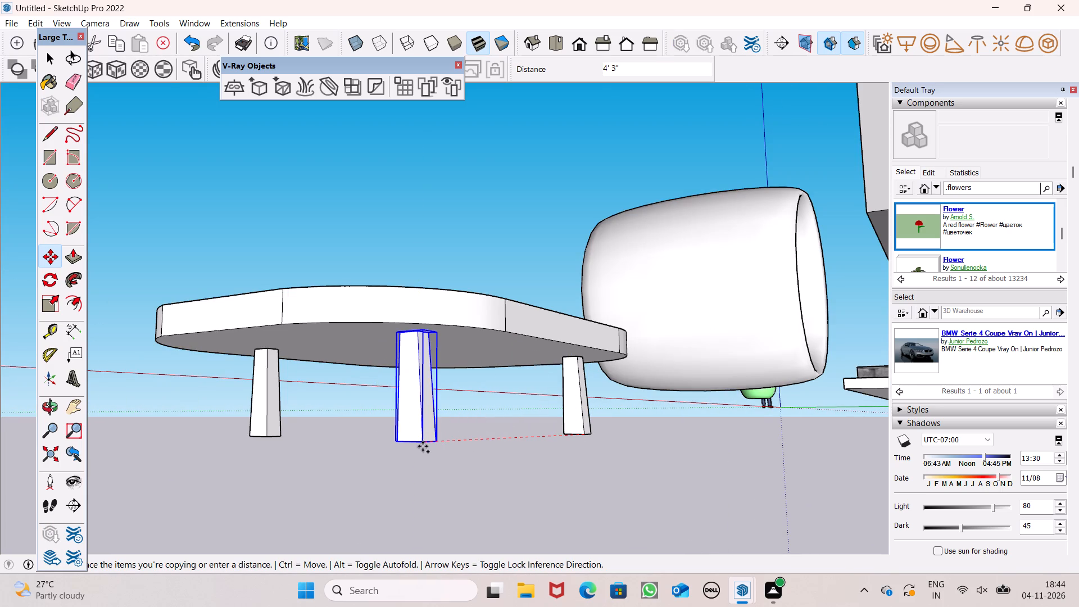
pyautogui.moveTo(423, 446); pyautogui.dragTo(419, 447)
pyautogui.press('space')
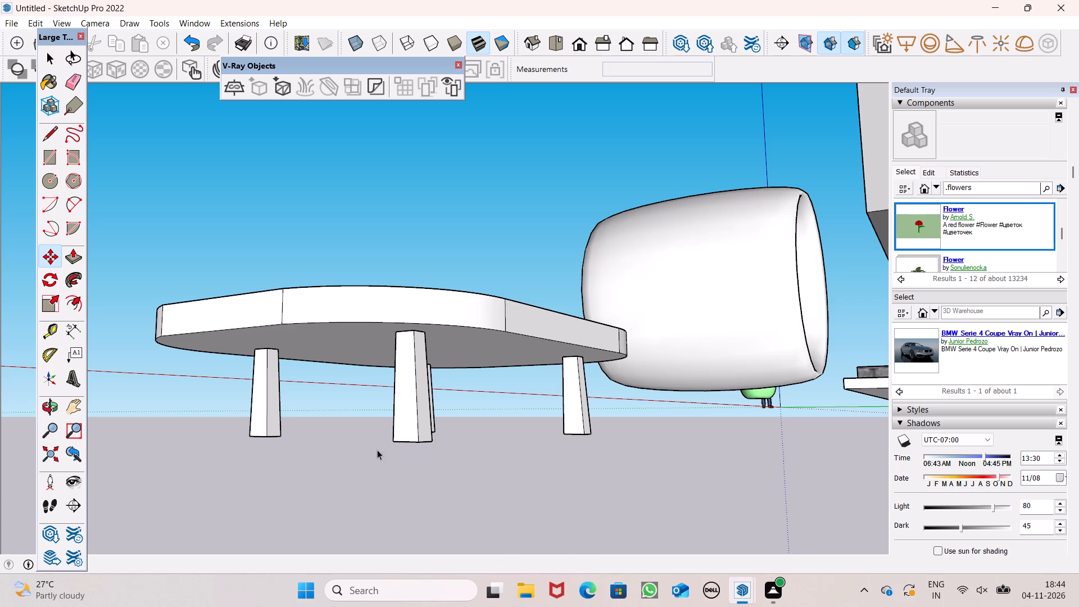
pyautogui.click(376, 449)
# Examine the four-legged table beside the house from several angles.
pyautogui.scroll(-4, 370, 453)
pyautogui.moveTo(384, 494); pyautogui.dragTo(689, 529, button='middle')
pyautogui.scroll(-5, 480, 465)
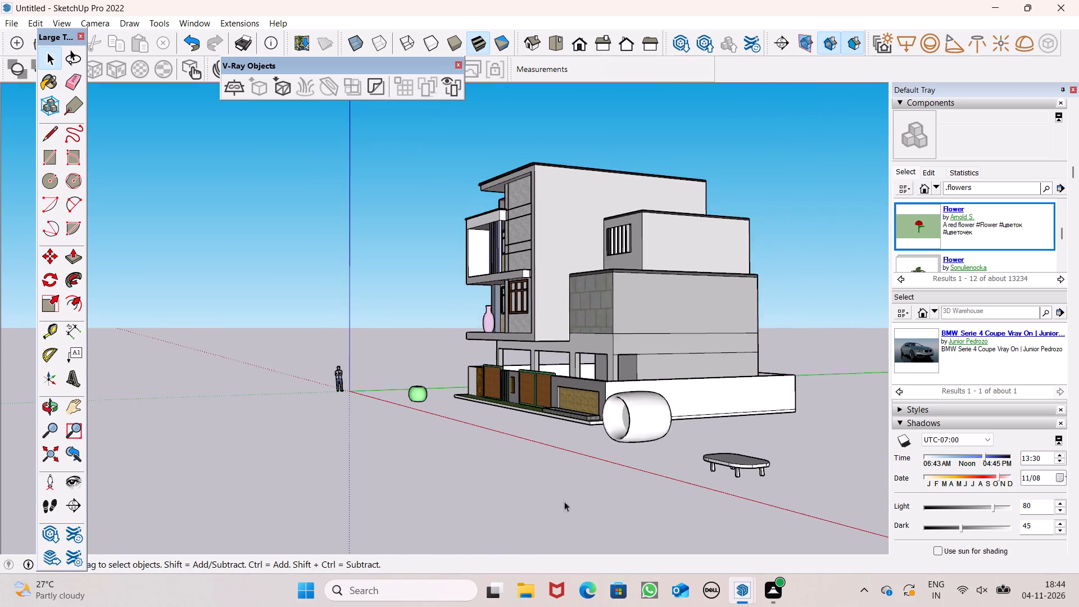
pyautogui.moveTo(605, 510); pyautogui.dragTo(806, 533, button='middle')
pyautogui.scroll(-2, 459, 441)
pyautogui.scroll(16, 743, 418)
pyautogui.scroll(-5, 704, 440)
pyautogui.moveTo(701, 513); pyautogui.dragTo(762, 452, button='middle')
pyautogui.scroll(-5, 515, 469)
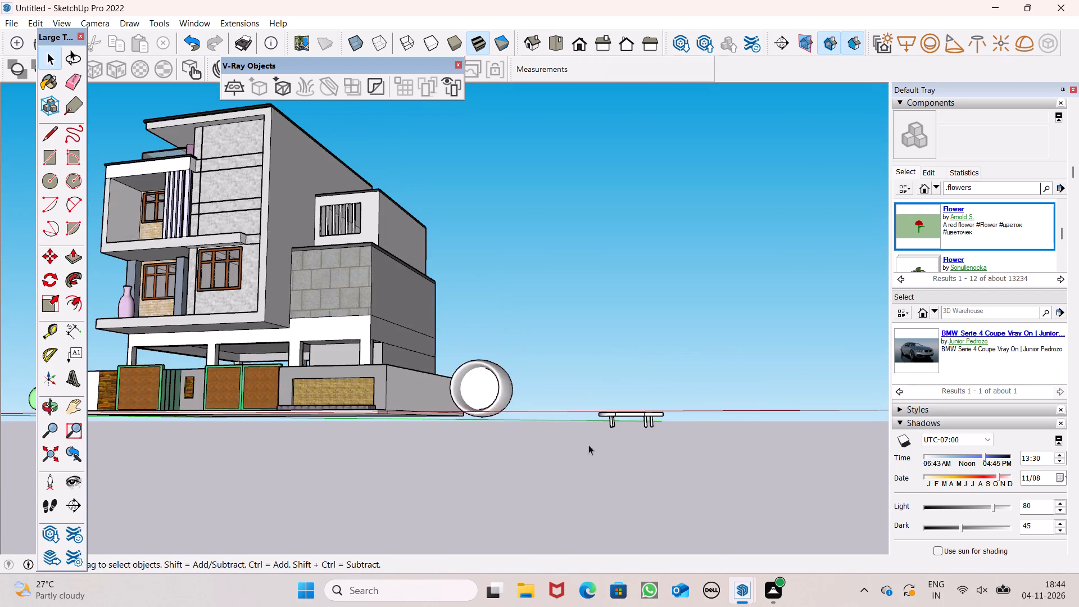
# Move the misaligned near leg a few inches outward along the slab's length, in line with the leg behind it.
pyautogui.scroll(6, 742, 406)
pyautogui.scroll(10, 633, 421)
pyautogui.moveTo(618, 423); pyautogui.dragTo(651, 384, button='middle')
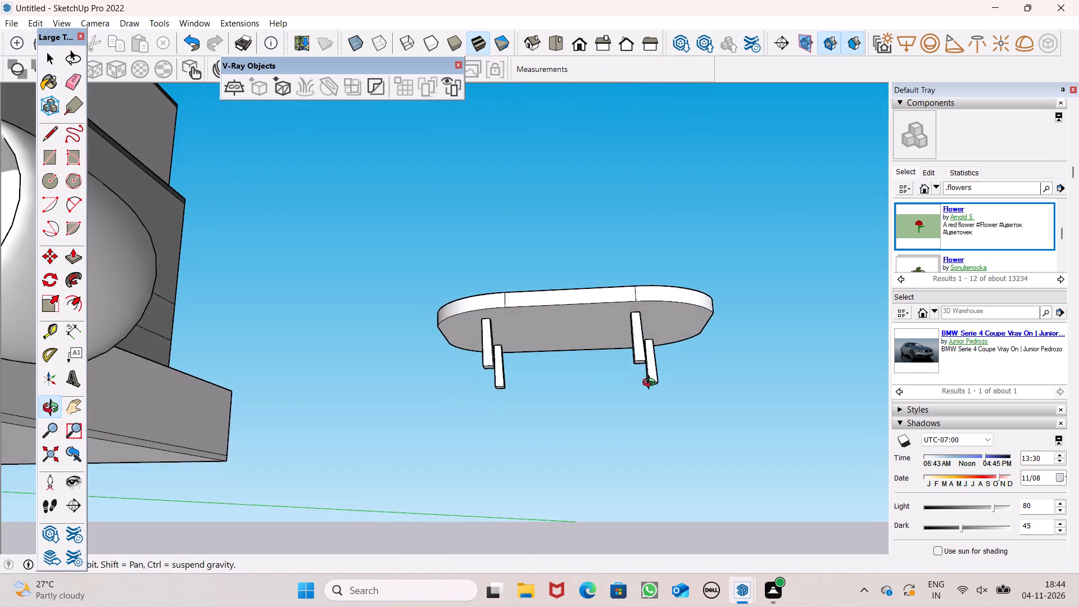
pyautogui.moveTo(651, 384); pyautogui.dragTo(656, 406, button='middle')
pyautogui.scroll(3, 667, 396)
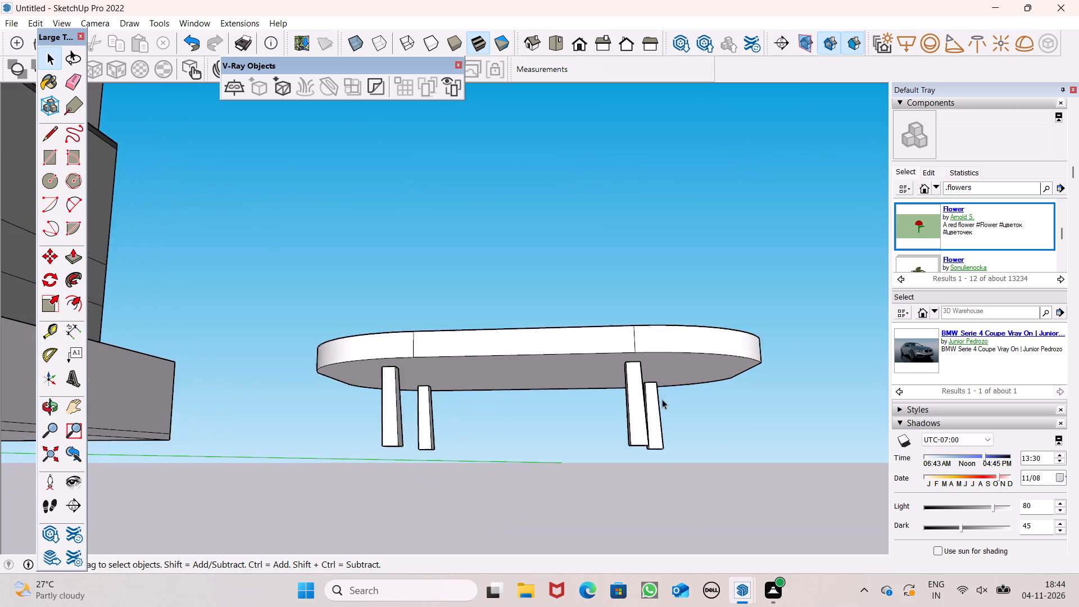
pyautogui.scroll(3, 662, 399)
pyautogui.click(639, 473)
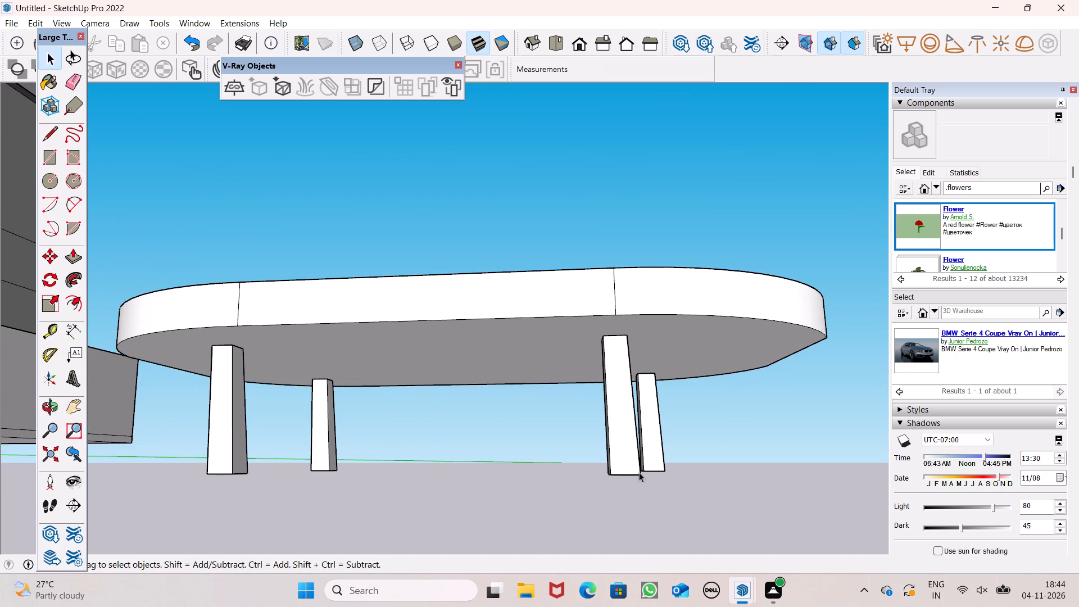
pyautogui.press('m')
pyautogui.press('Return')
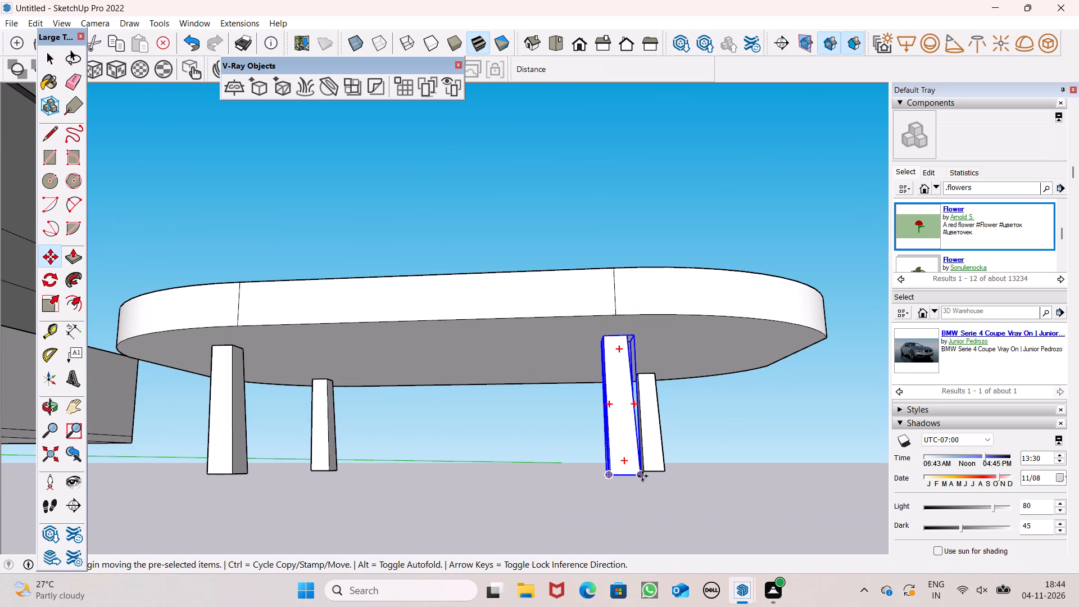
pyautogui.moveTo(642, 477); pyautogui.dragTo(667, 477)
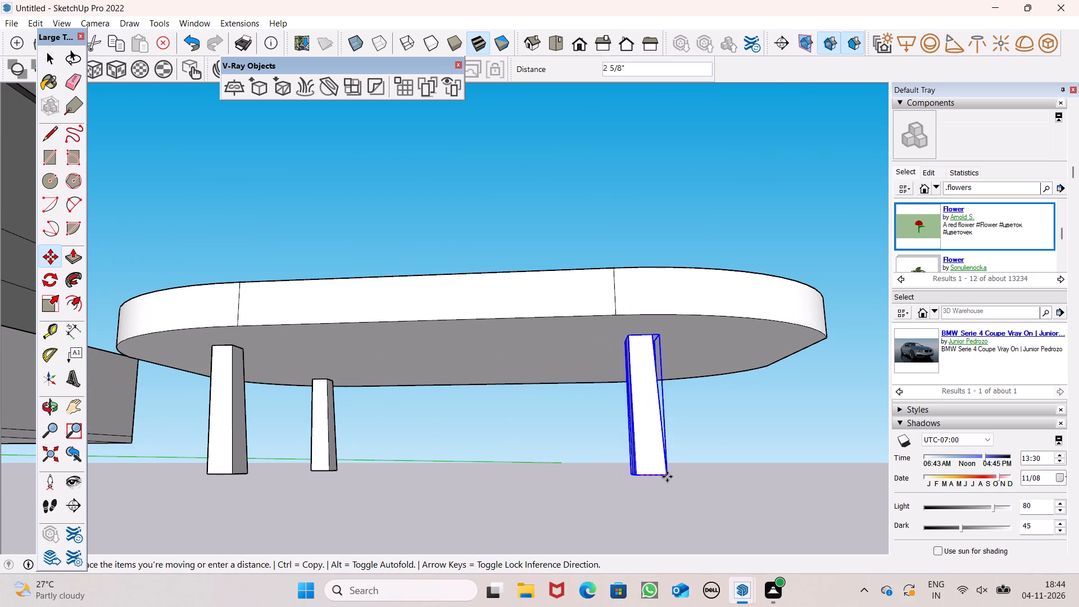
pyautogui.moveTo(667, 477); pyautogui.dragTo(673, 478)
pyautogui.press('space')
pyautogui.click(733, 461)
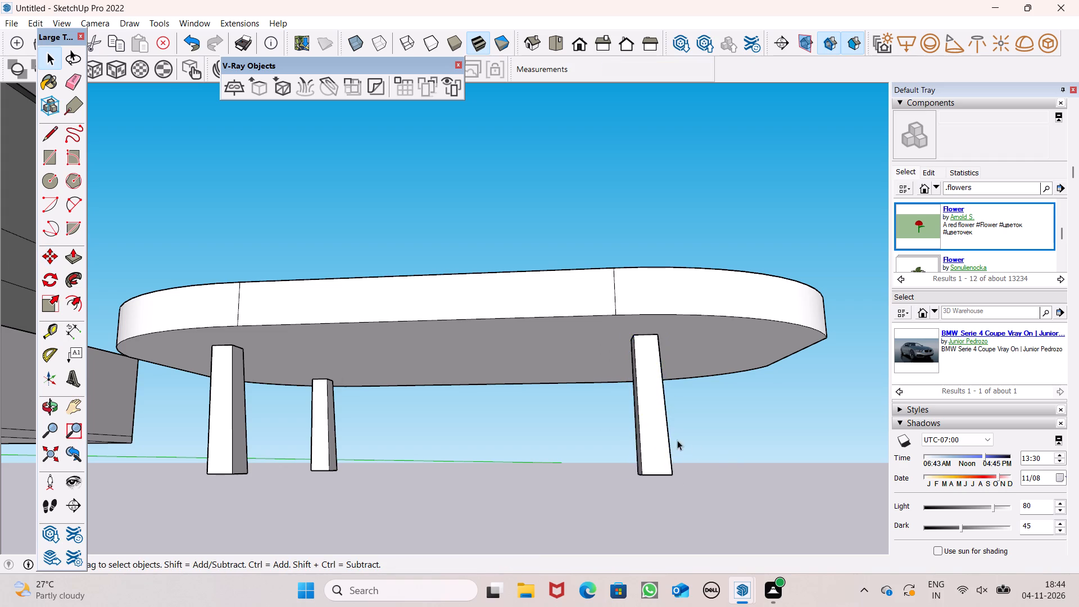
# Paint all four table legs with dark brown Color C08 from the Colors material collection.
pyautogui.scroll(-2, 672, 441)
pyautogui.moveTo(689, 486); pyautogui.dragTo(729, 511, button='middle')
pyautogui.scroll(-3, 516, 440)
pyautogui.moveTo(517, 440); pyautogui.dragTo(510, 489, button='middle')
pyautogui.scroll(-9, 995, 320)
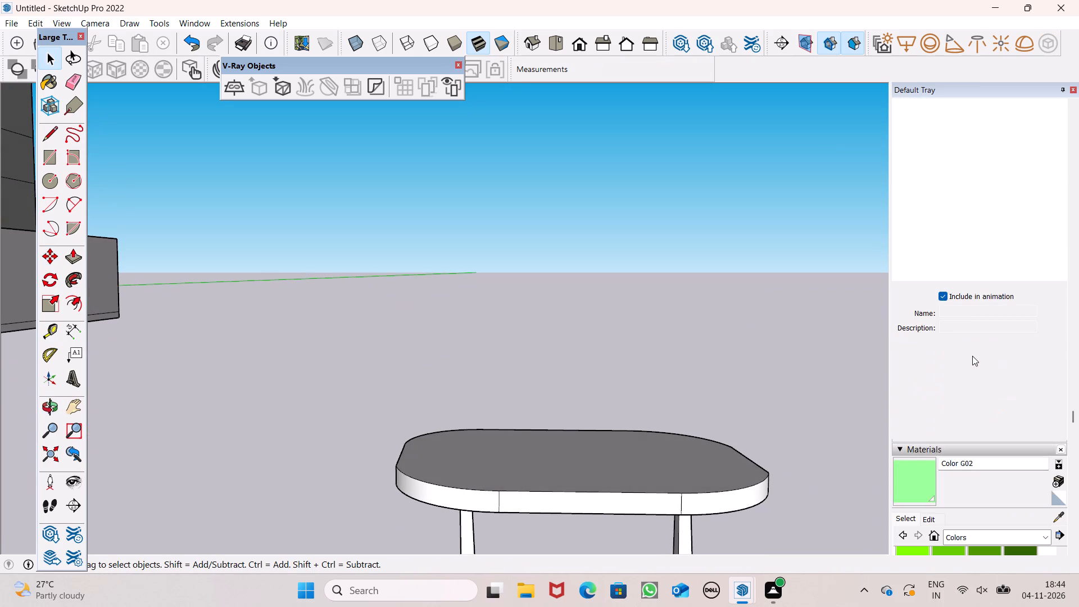
pyautogui.scroll(-6, 980, 353)
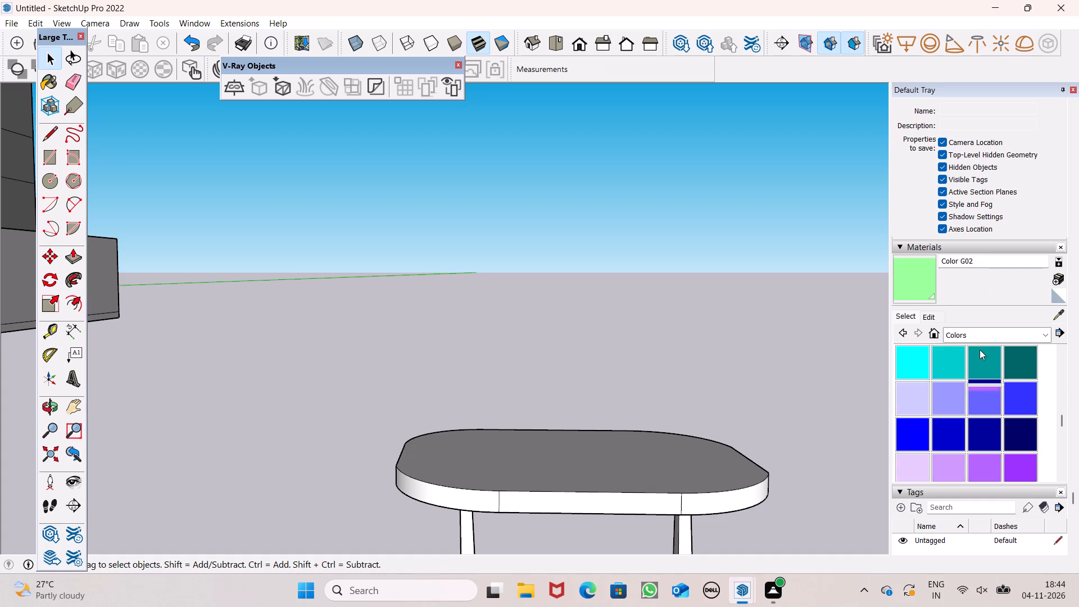
pyautogui.scroll(-2, 980, 350)
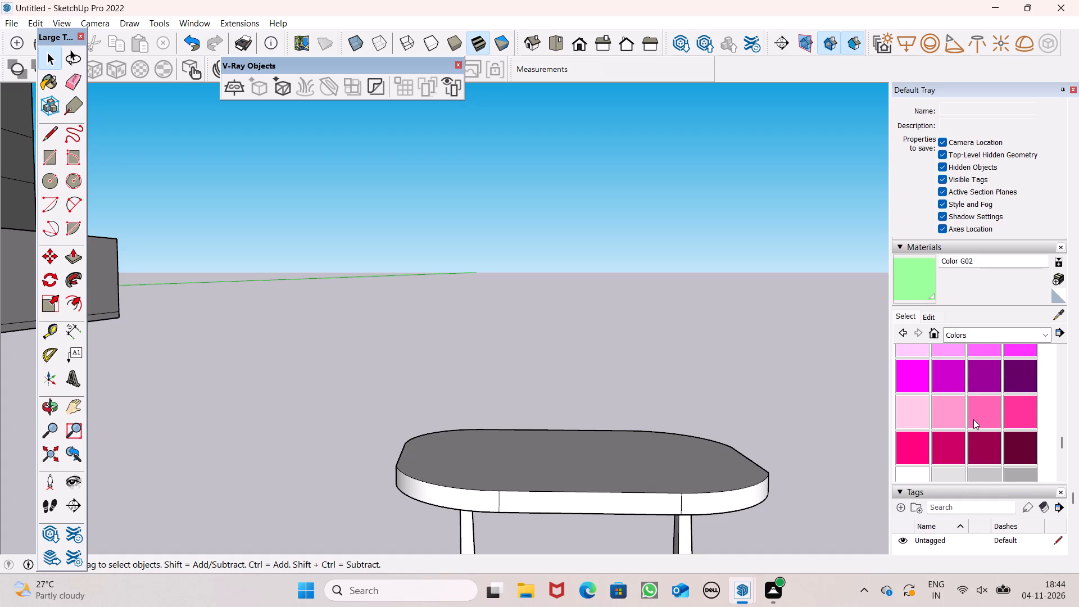
pyautogui.scroll(-2, 973, 419)
pyautogui.click(962, 335)
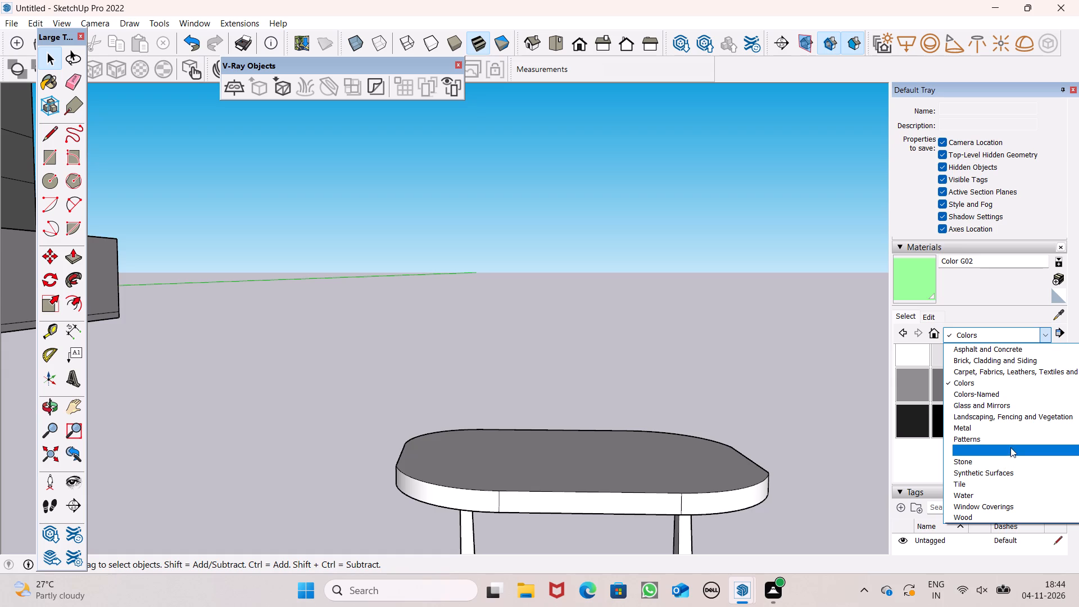
pyautogui.click(977, 379)
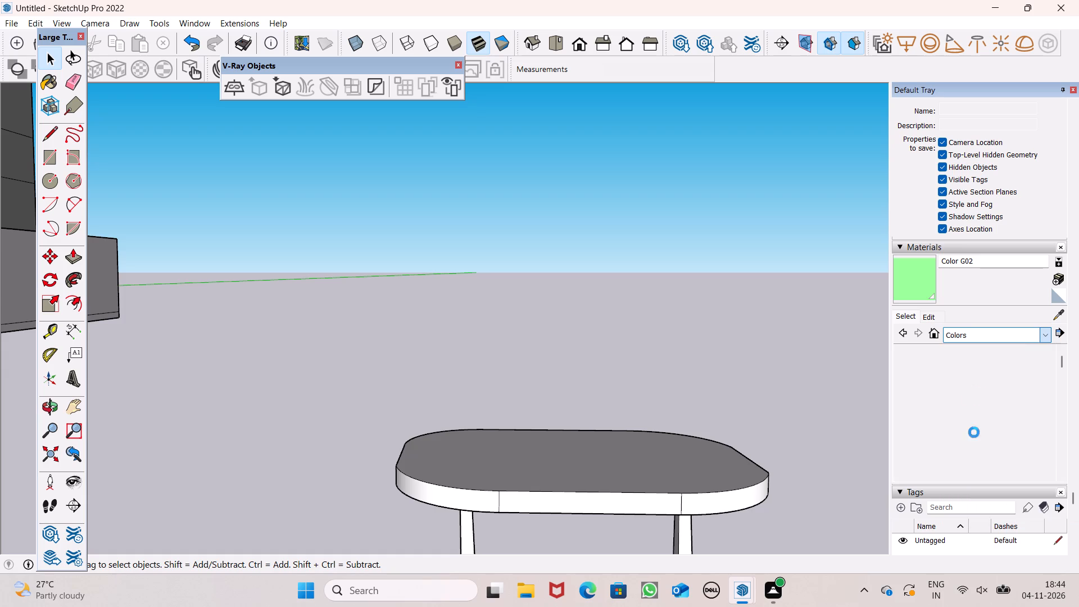
pyautogui.scroll(-2, 921, 389)
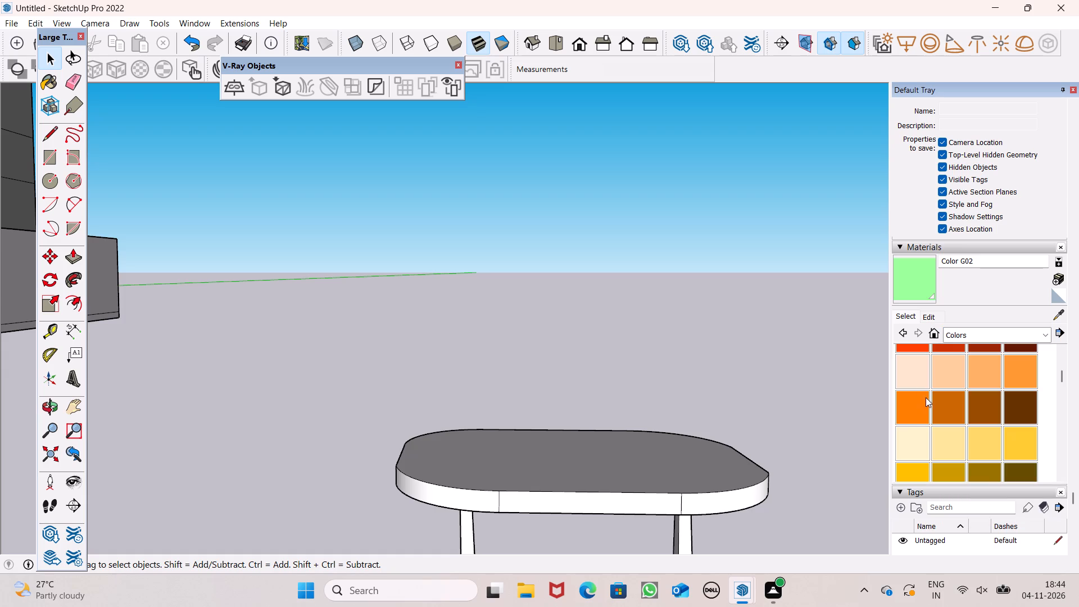
pyautogui.click(982, 407)
pyautogui.scroll(-3, 699, 416)
pyautogui.scroll(2, 655, 519)
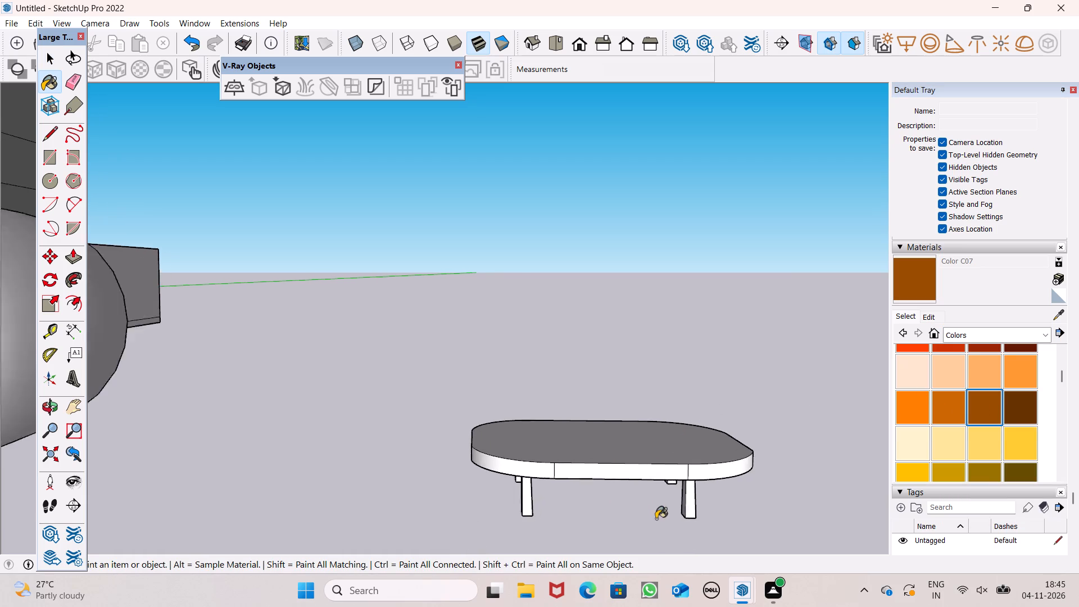
pyautogui.scroll(3, 656, 519)
pyautogui.scroll(4, 743, 512)
pyautogui.click(1015, 398)
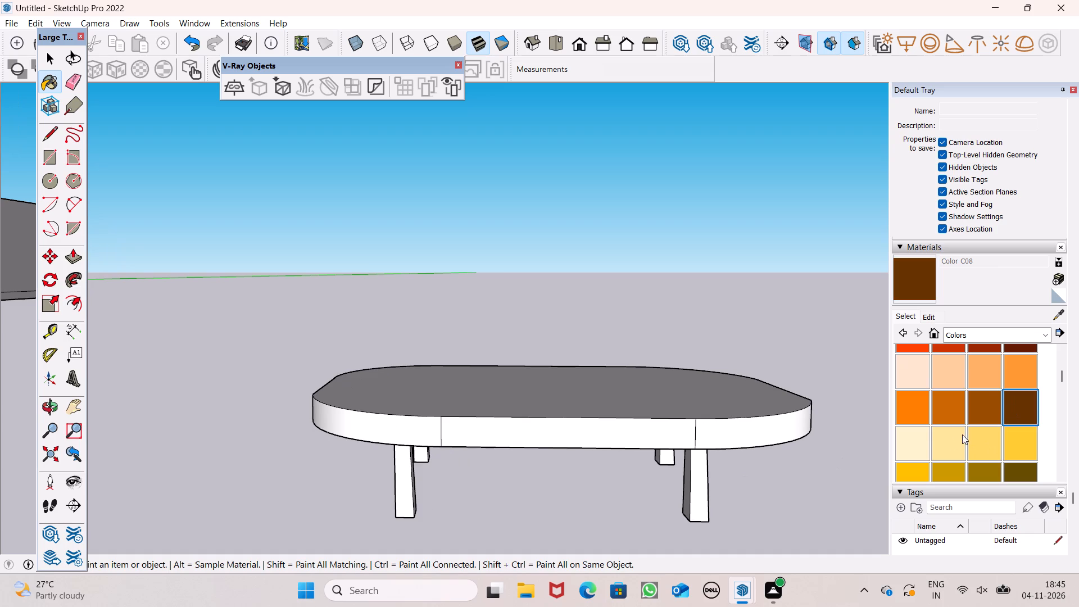
pyautogui.scroll(8, 704, 476)
pyautogui.click(701, 477)
pyautogui.click(634, 429)
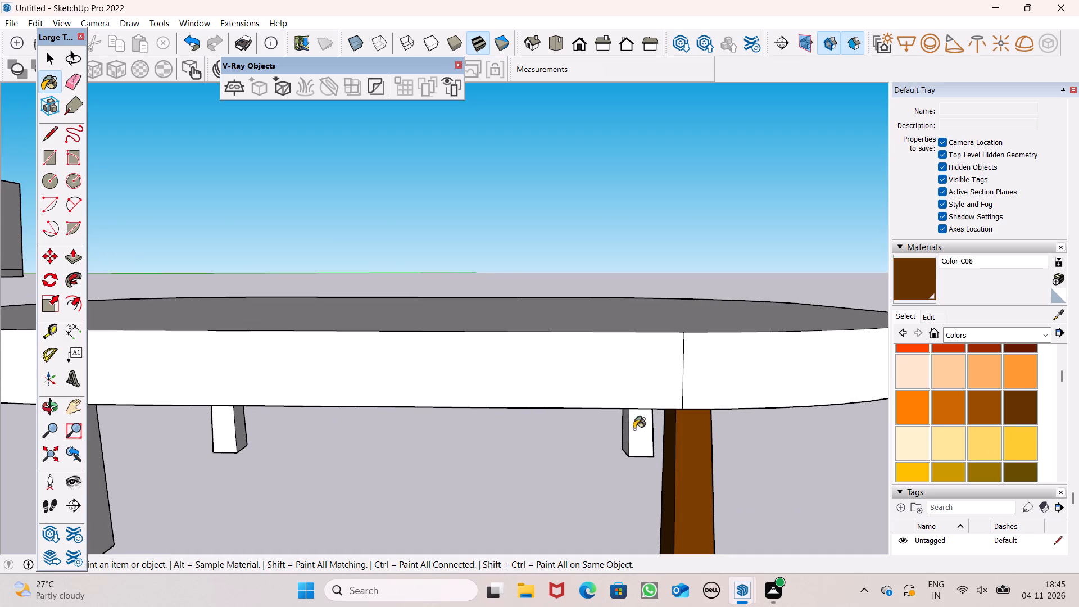
pyautogui.scroll(-4, 611, 460)
pyautogui.click(248, 434)
pyautogui.scroll(-4, 377, 432)
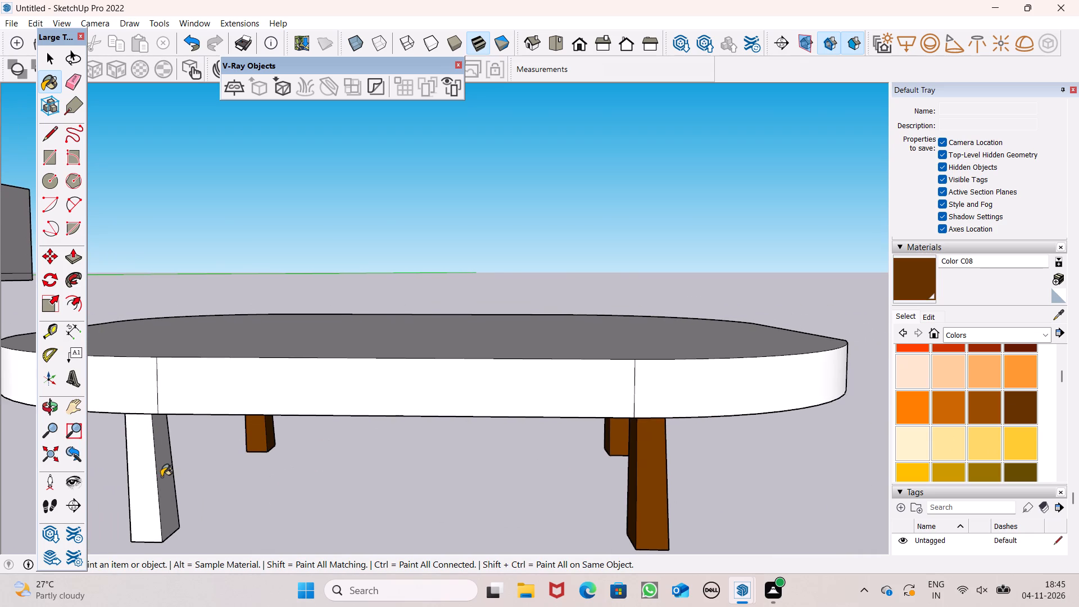
pyautogui.click(161, 475)
pyautogui.scroll(-7, 335, 442)
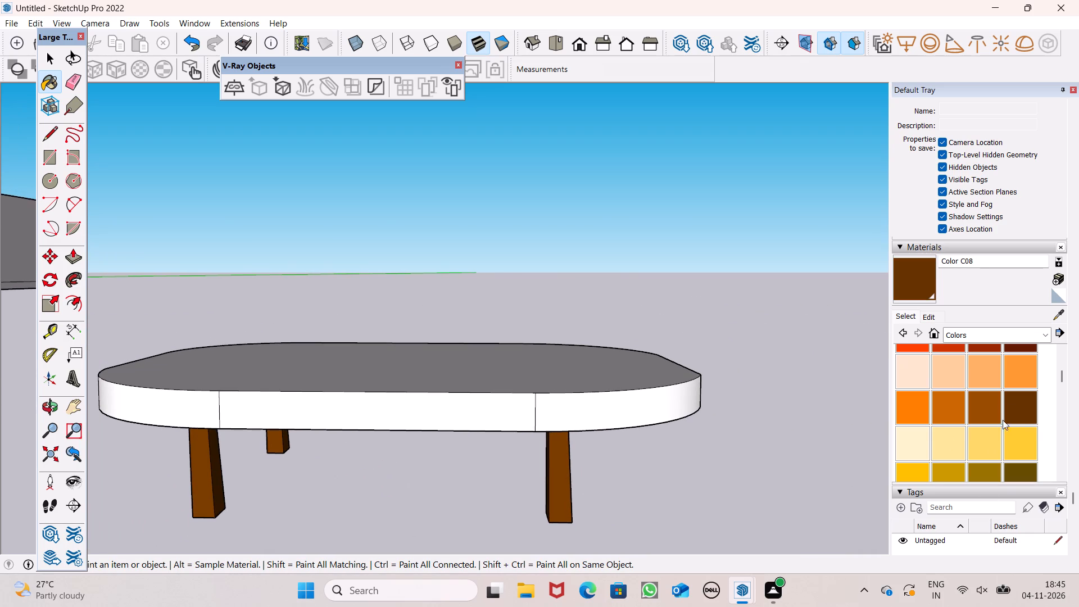
# Paint the slab's top face and the rim faces along its near long side with light orange Color C03.
pyautogui.click(978, 374)
pyautogui.click(624, 377)
pyautogui.moveTo(652, 428); pyautogui.dragTo(653, 520, button='middle')
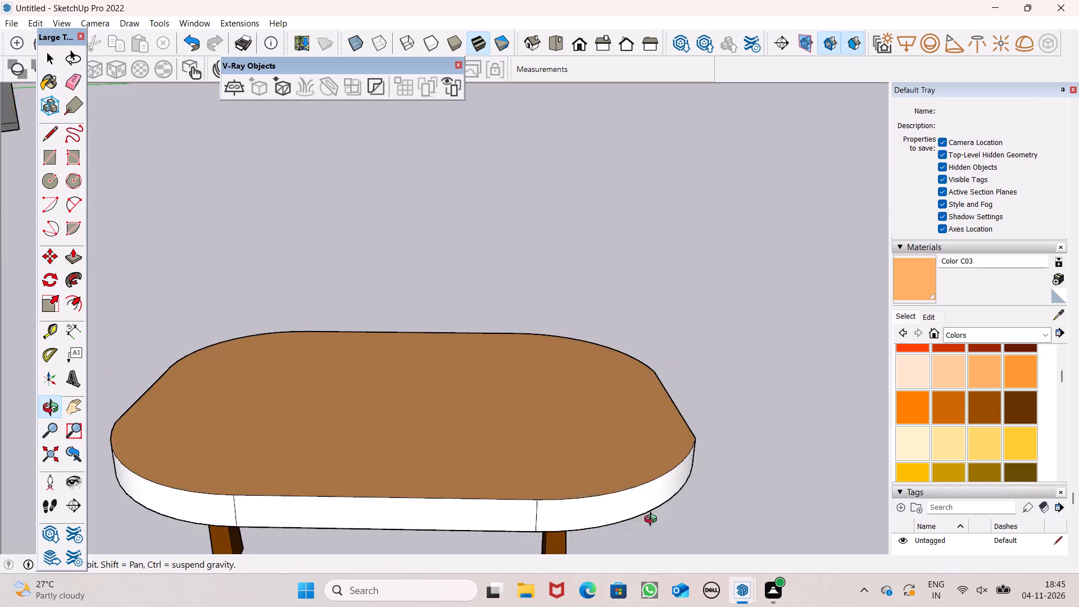
pyautogui.moveTo(653, 520); pyautogui.dragTo(651, 528, button='middle')
pyautogui.click(604, 524)
pyautogui.click(393, 531)
pyautogui.moveTo(182, 508); pyautogui.dragTo(180, 513)
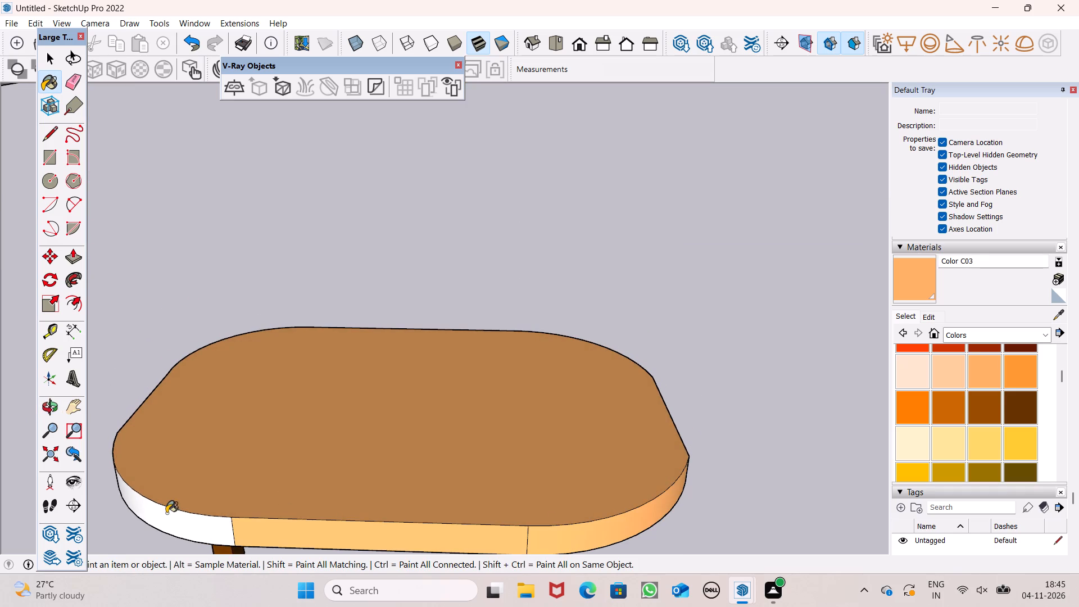
# Paint the remaining straight and rounded rim faces around the slab with Color C03.
pyautogui.scroll(1, 201, 499)
pyautogui.moveTo(206, 499); pyautogui.dragTo(851, 392, button='middle')
pyautogui.moveTo(725, 452); pyautogui.dragTo(676, 451)
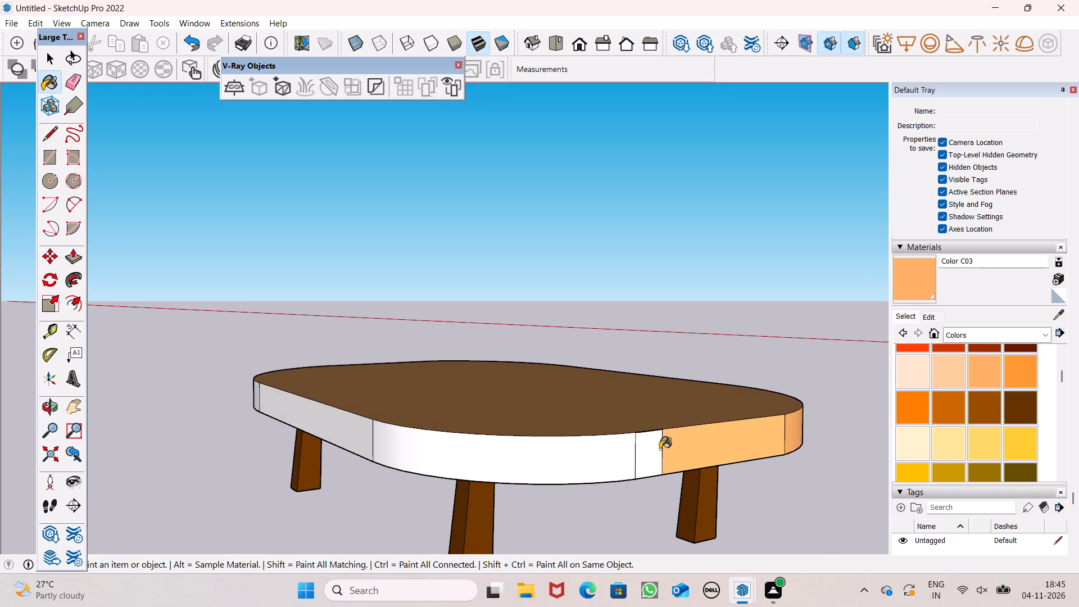
pyautogui.moveTo(660, 449); pyautogui.dragTo(647, 450)
pyautogui.moveTo(602, 455); pyautogui.dragTo(561, 458)
pyautogui.click(367, 434)
pyautogui.moveTo(378, 463); pyautogui.dragTo(818, 519, button='middle')
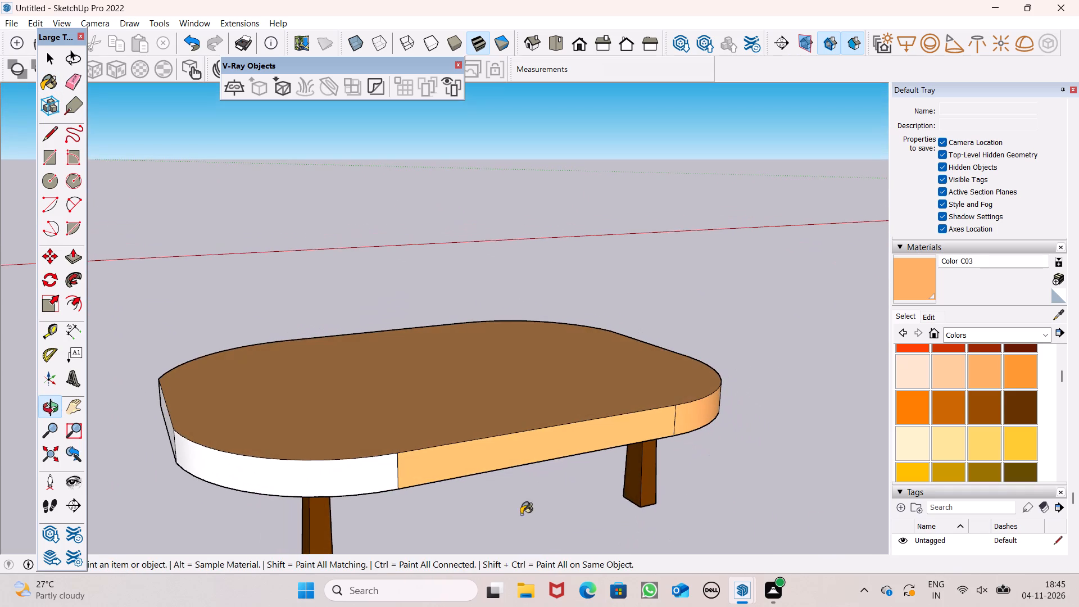
pyautogui.click(257, 488)
pyautogui.moveTo(214, 490); pyautogui.dragTo(520, 517, button='middle')
pyautogui.click(365, 517)
pyautogui.moveTo(233, 532); pyautogui.dragTo(921, 551, button='middle')
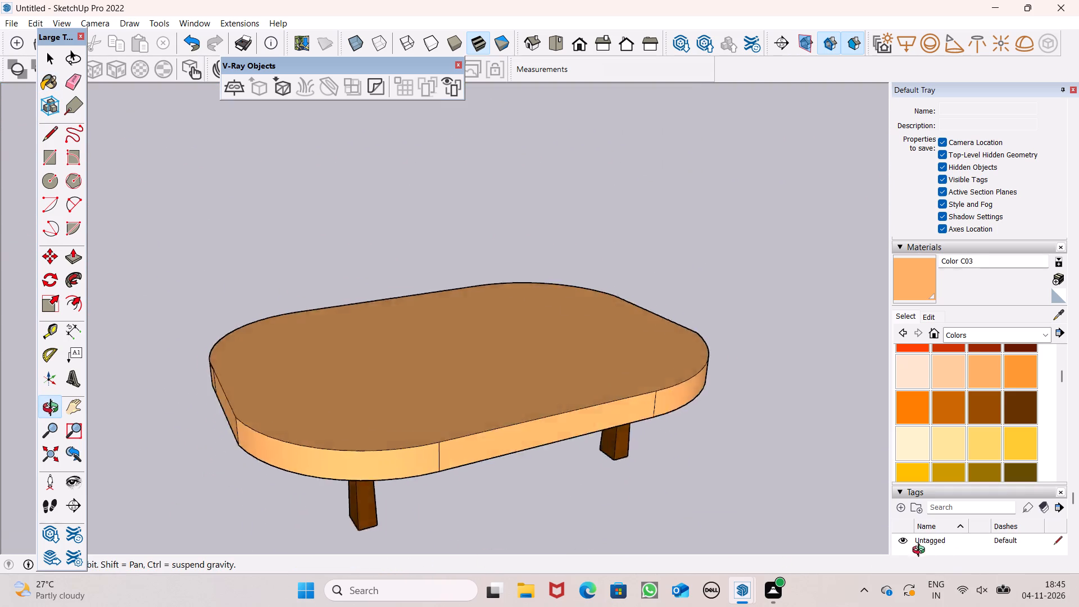
pyautogui.moveTo(921, 551); pyautogui.dragTo(658, 511, button='middle')
# Paint the underside of the slab with Color C03.
pyautogui.press('space')
pyautogui.scroll(-5, 695, 496)
pyautogui.scroll(1, 658, 481)
pyautogui.moveTo(658, 481); pyautogui.dragTo(727, 342, button='middle')
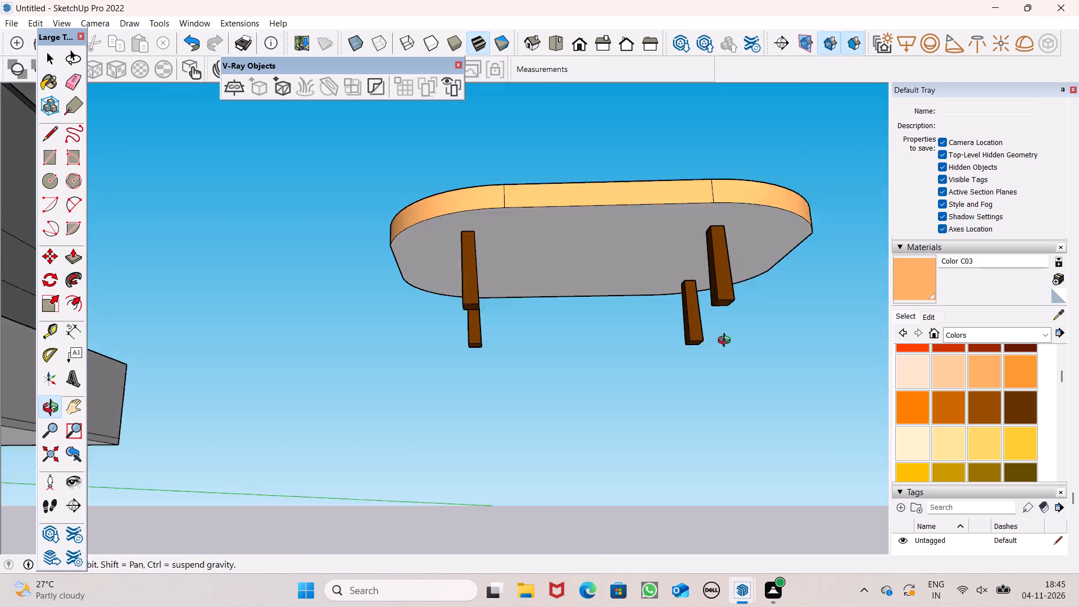
pyautogui.moveTo(727, 342); pyautogui.dragTo(733, 365, button='middle')
pyautogui.click(918, 285)
pyautogui.click(651, 265)
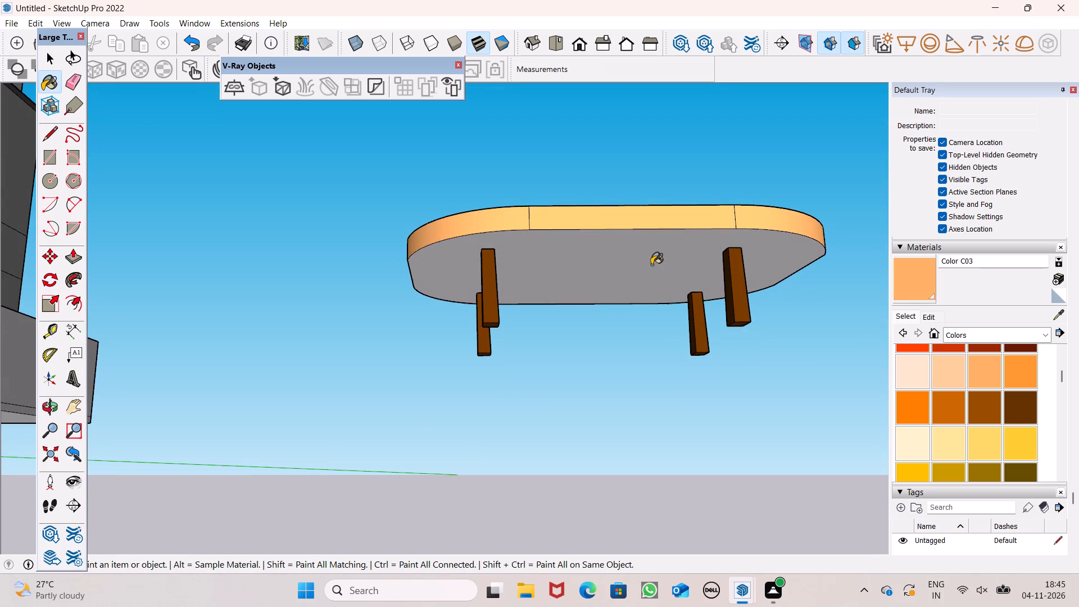
pyautogui.moveTo(646, 345); pyautogui.dragTo(592, 524, button='middle')
pyautogui.press('space')
pyautogui.scroll(-5, 548, 373)
# Group the whole painted slab together with its four legs as one table object.
pyautogui.moveTo(550, 461); pyautogui.dragTo(640, 377, button='middle')
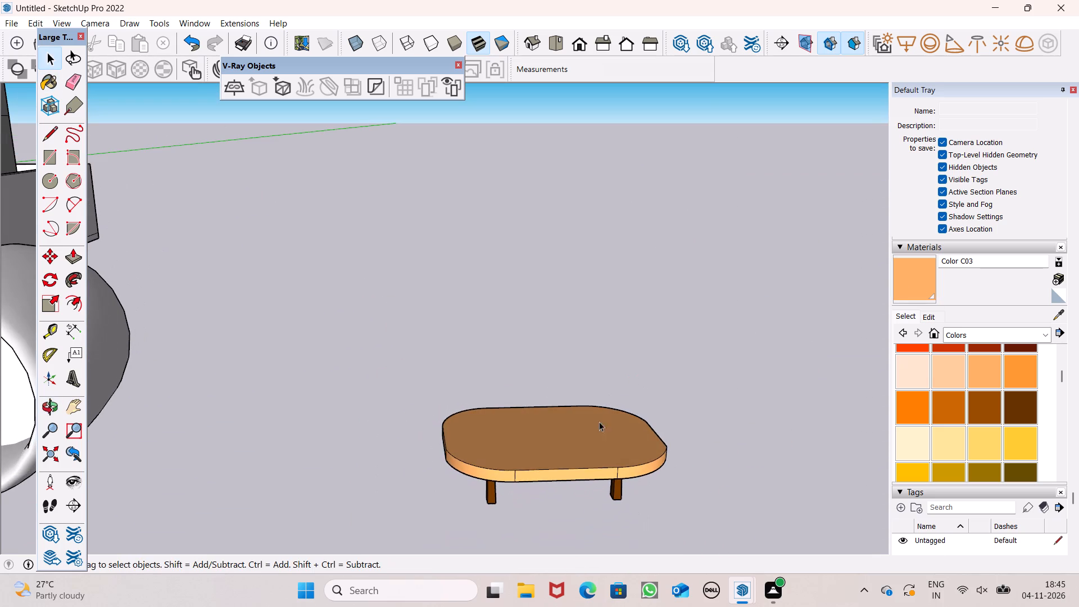
pyautogui.tripleClick(583, 431)
pyautogui.click(583, 431)
pyautogui.moveTo(577, 494); pyautogui.dragTo(595, 411, button='middle')
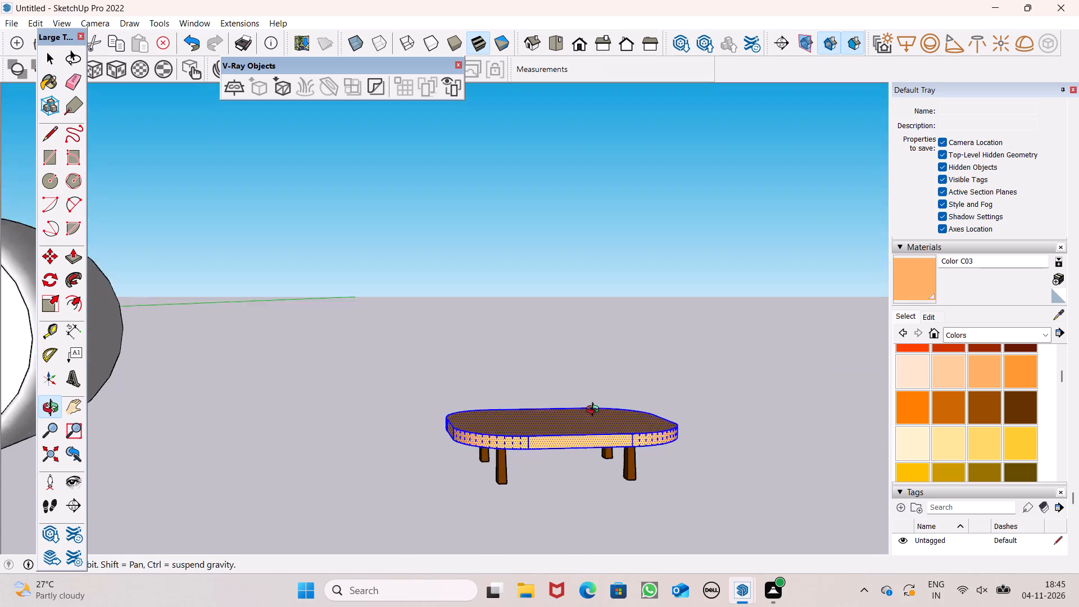
pyautogui.moveTo(595, 411); pyautogui.dragTo(595, 361, button='middle')
pyautogui.keyDown('ctrl'); pyautogui.scroll(1, 595, 361); pyautogui.keyUp('ctrl')
pyautogui.keyDown('ctrl'); pyautogui.click(494, 440); pyautogui.keyUp('ctrl')
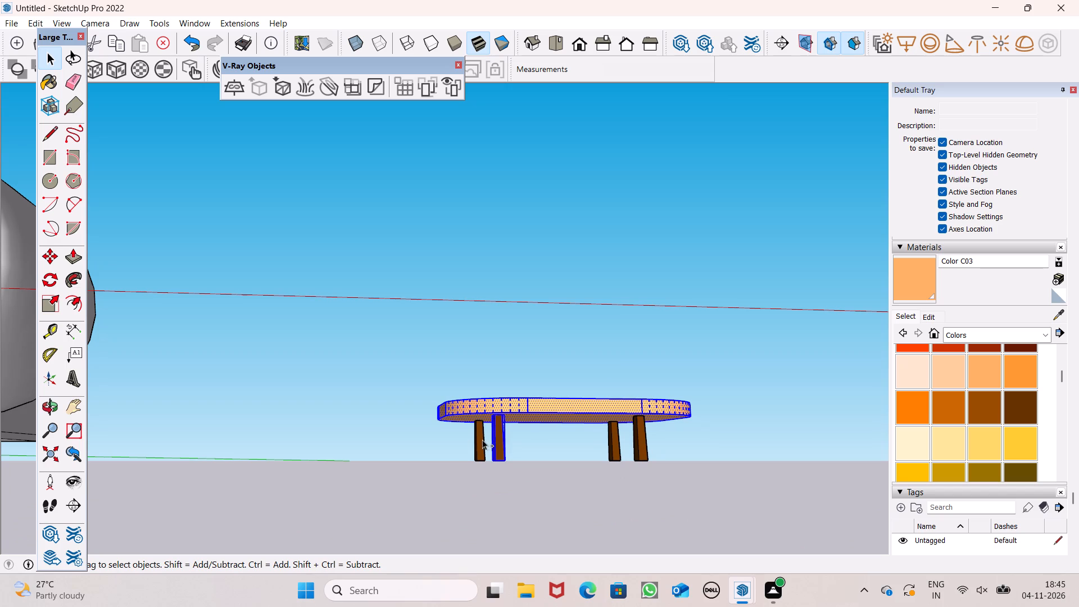
pyautogui.keyDown('ctrl'); pyautogui.click(482, 440); pyautogui.keyUp('ctrl')
pyautogui.keyDown('ctrl'); pyautogui.click(615, 442); pyautogui.keyUp('ctrl')
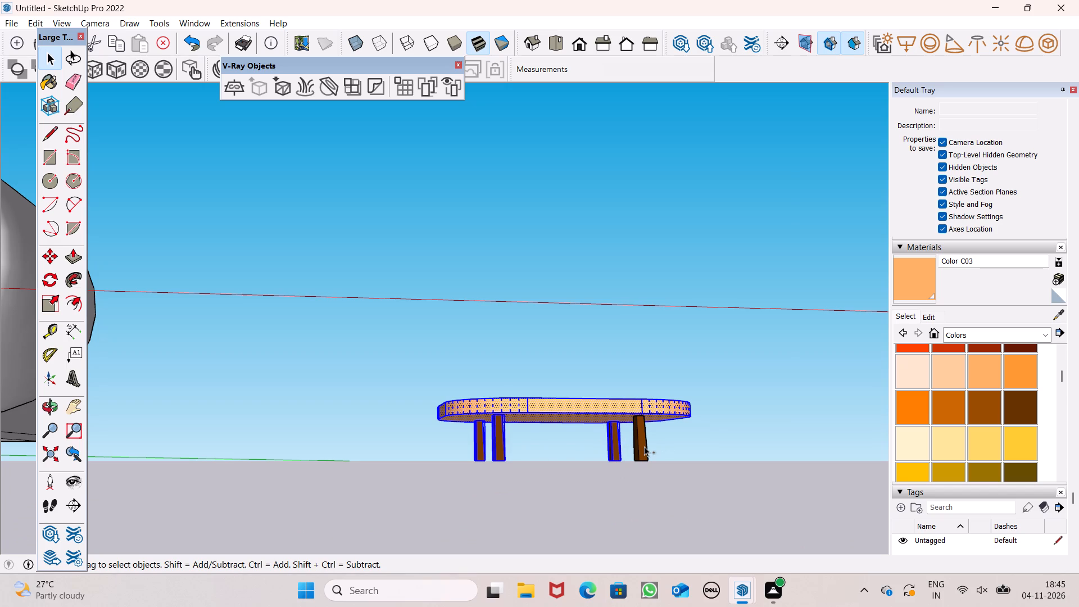
pyautogui.keyDown('ctrl'); pyautogui.click(644, 446); pyautogui.keyUp('ctrl')
pyautogui.keyDown('ctrl'); pyautogui.rightClick(643, 446); pyautogui.keyUp('ctrl')
pyautogui.keyDown('ctrl'); pyautogui.click(745, 266); pyautogui.keyUp('ctrl')
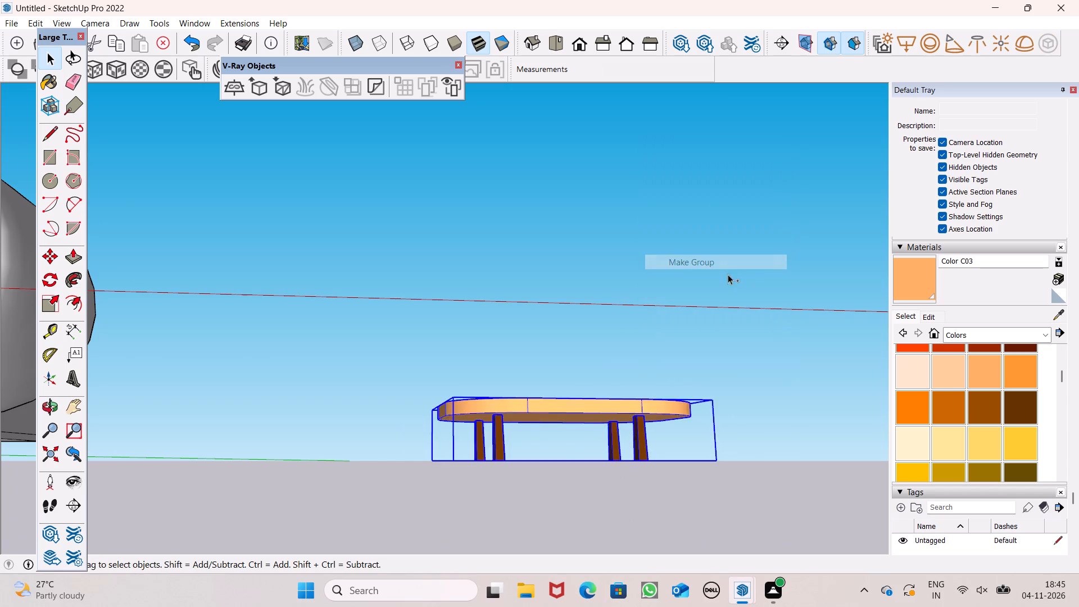
# Move the table group from beside the house onto the first-floor balcony, next to the pink vase.
pyautogui.scroll(-12, 715, 312)
pyautogui.moveTo(711, 434); pyautogui.dragTo(671, 587, button='middle')
pyautogui.scroll(-6, 680, 415)
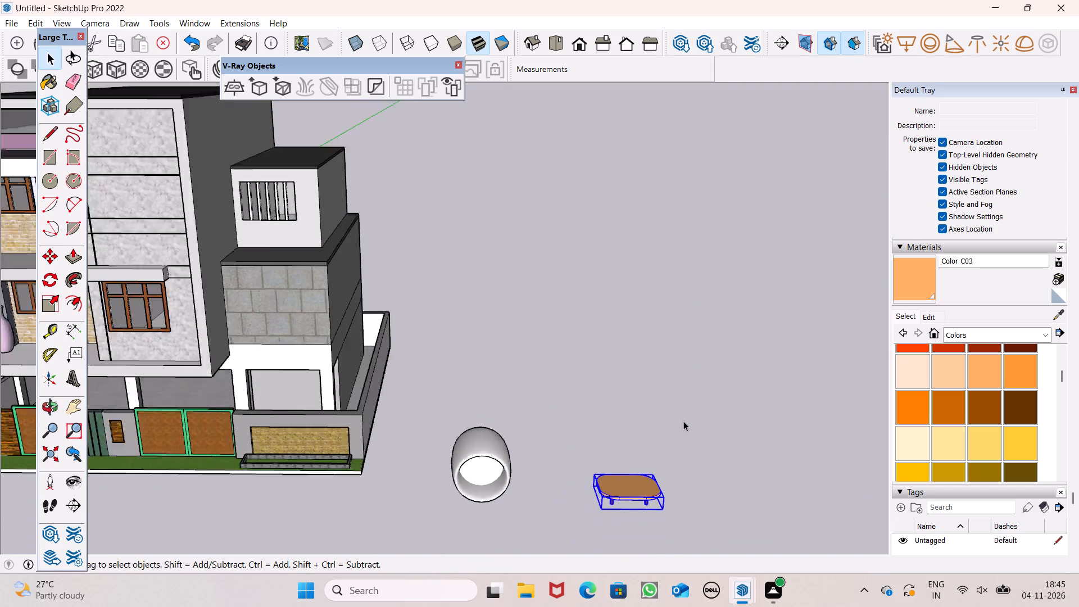
pyautogui.scroll(-3, 683, 421)
pyautogui.press('m')
pyautogui.press('Return')
pyautogui.moveTo(674, 490); pyautogui.dragTo(316, 404)
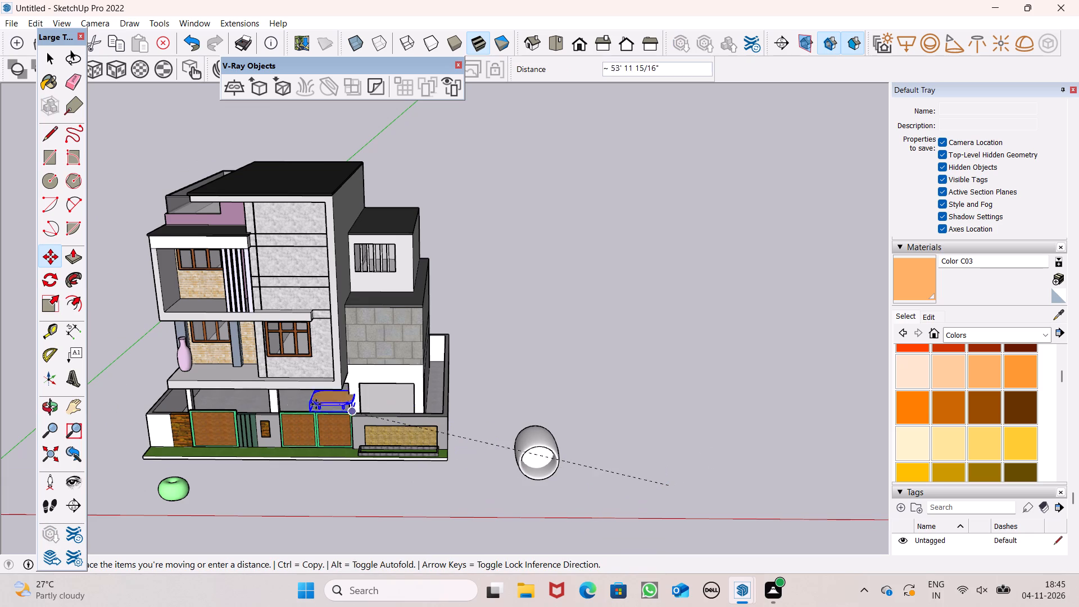
pyautogui.moveTo(316, 404); pyautogui.dragTo(243, 378)
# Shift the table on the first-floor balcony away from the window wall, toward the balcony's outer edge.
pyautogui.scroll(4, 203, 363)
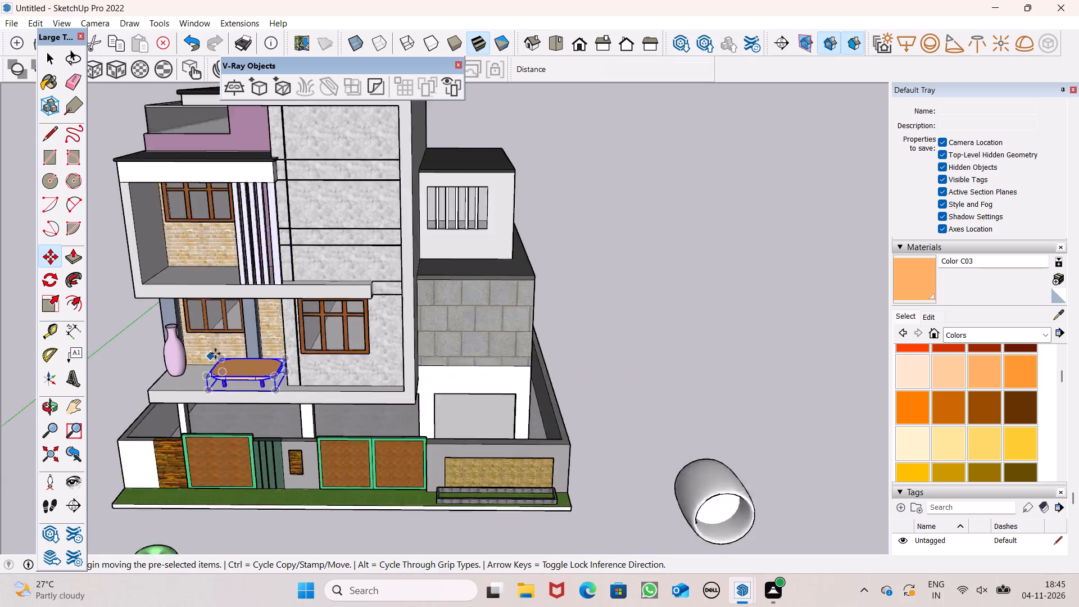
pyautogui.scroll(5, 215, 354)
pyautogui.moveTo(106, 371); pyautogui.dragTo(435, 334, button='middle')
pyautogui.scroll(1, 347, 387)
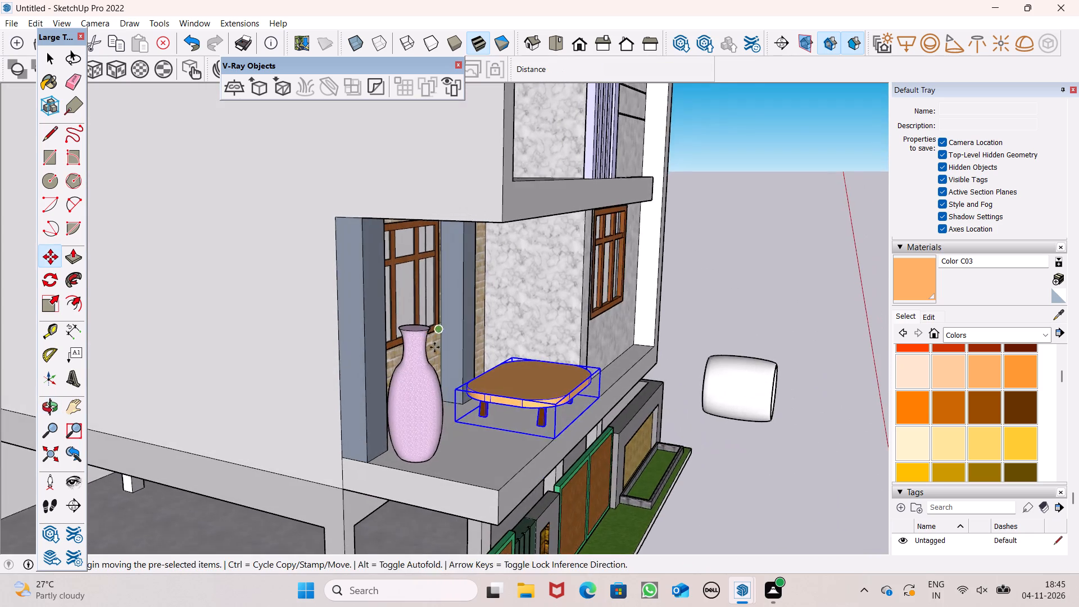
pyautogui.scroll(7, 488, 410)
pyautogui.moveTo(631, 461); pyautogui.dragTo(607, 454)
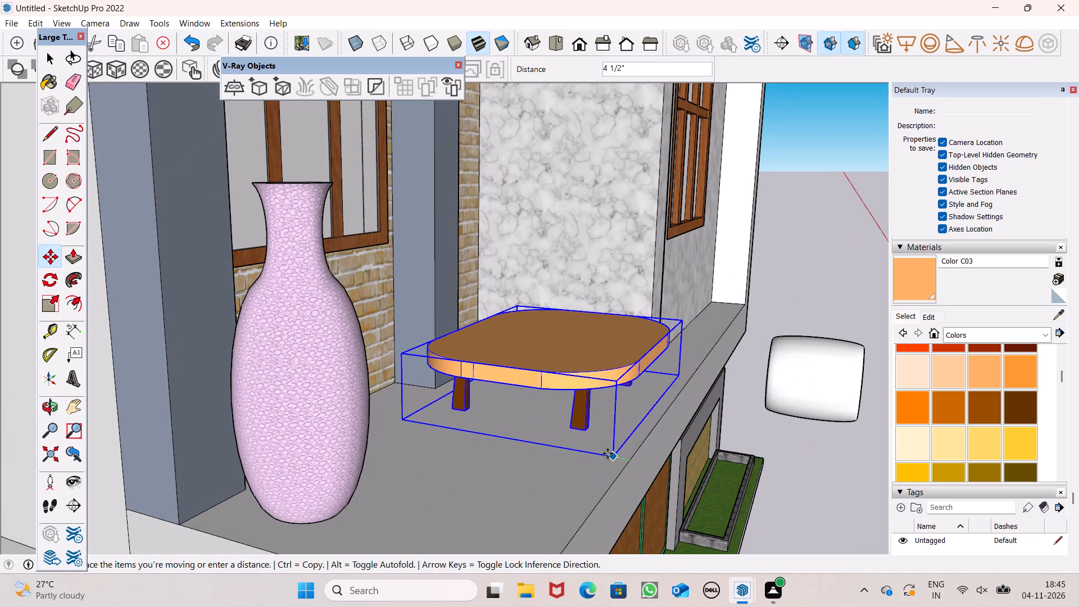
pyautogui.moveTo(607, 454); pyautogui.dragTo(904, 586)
# Move the table from the first-floor balcony down to the ground-floor porch, behind the double brown gates.
pyautogui.scroll(-4, 381, 251)
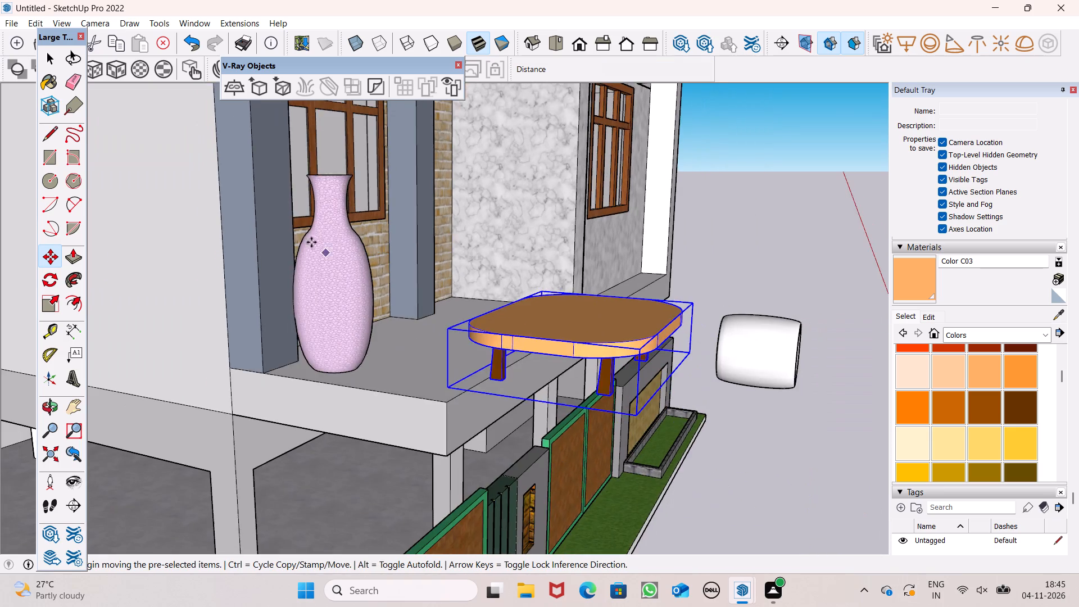
pyautogui.scroll(-6, 305, 237)
pyautogui.moveTo(319, 343); pyautogui.dragTo(165, 337, button='middle')
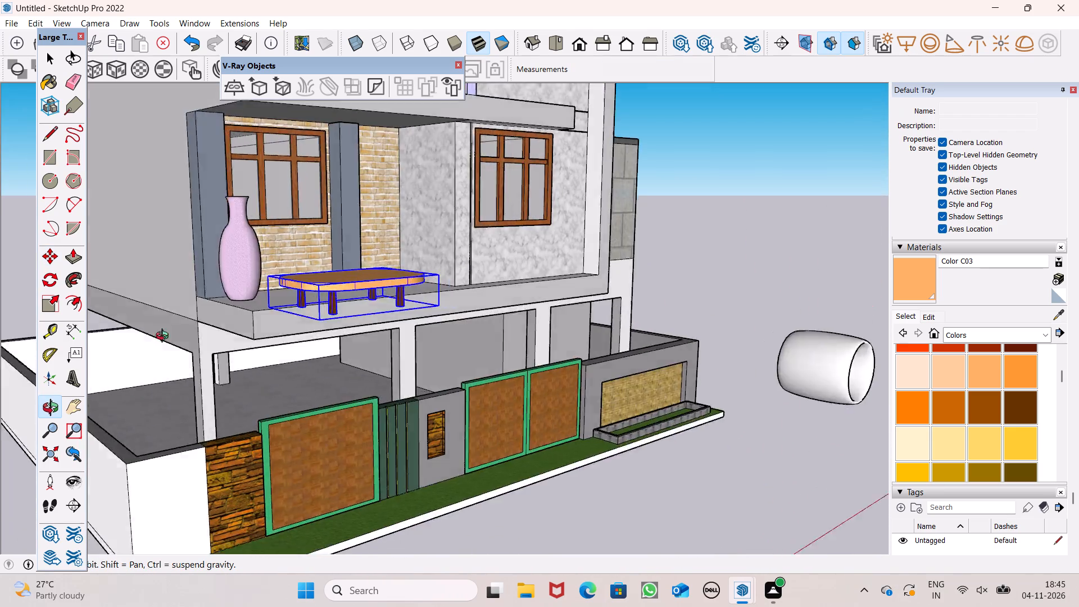
pyautogui.moveTo(165, 337); pyautogui.dragTo(0, 352, button='middle')
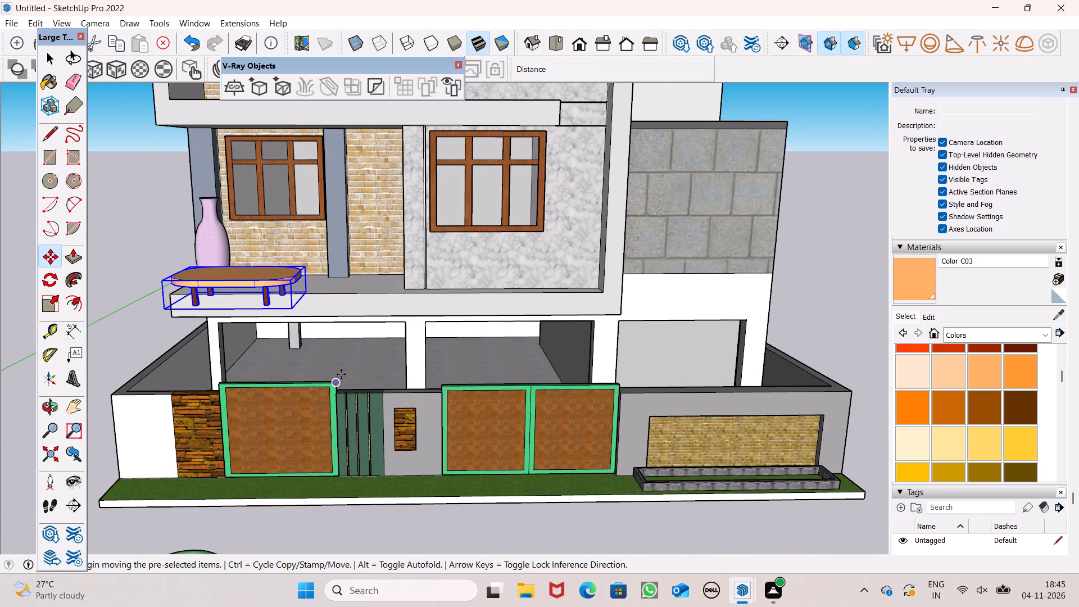
pyautogui.moveTo(293, 312); pyautogui.dragTo(515, 371)
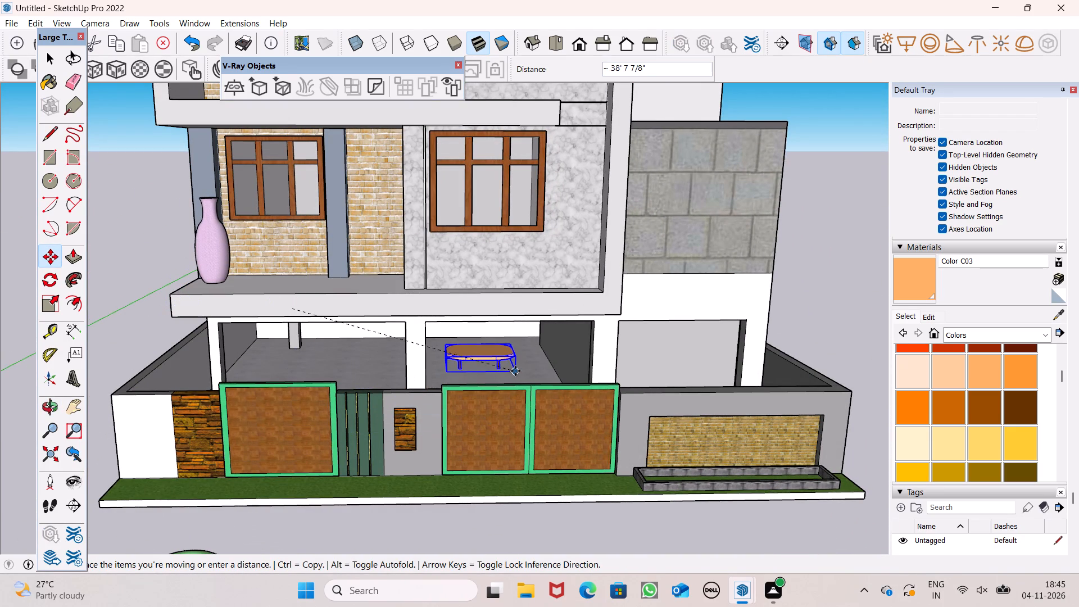
pyautogui.moveTo(515, 371); pyautogui.dragTo(522, 366)
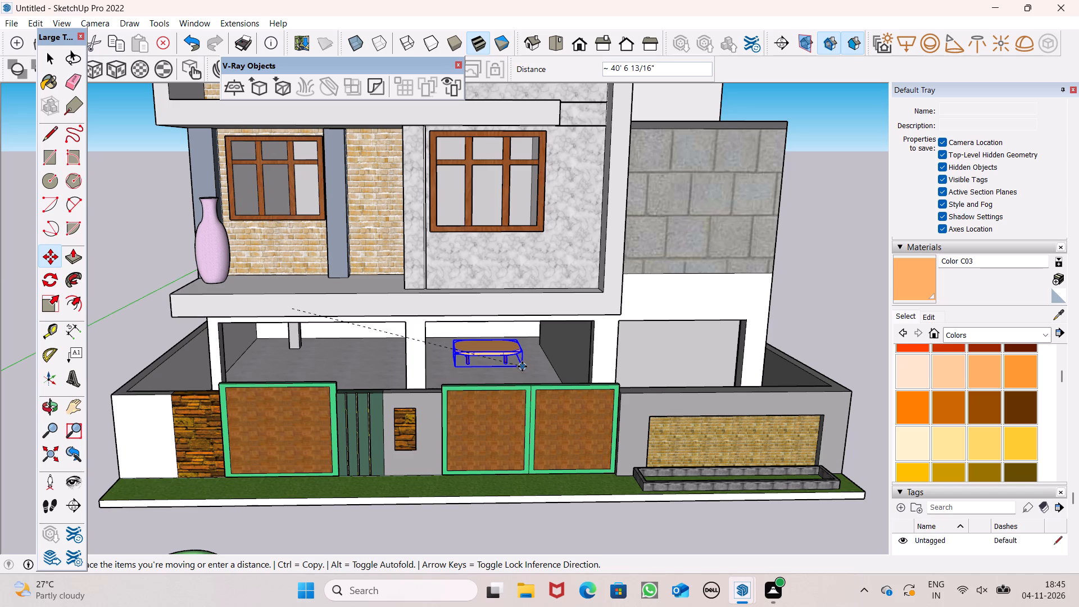
pyautogui.moveTo(522, 366); pyautogui.dragTo(522, 365)
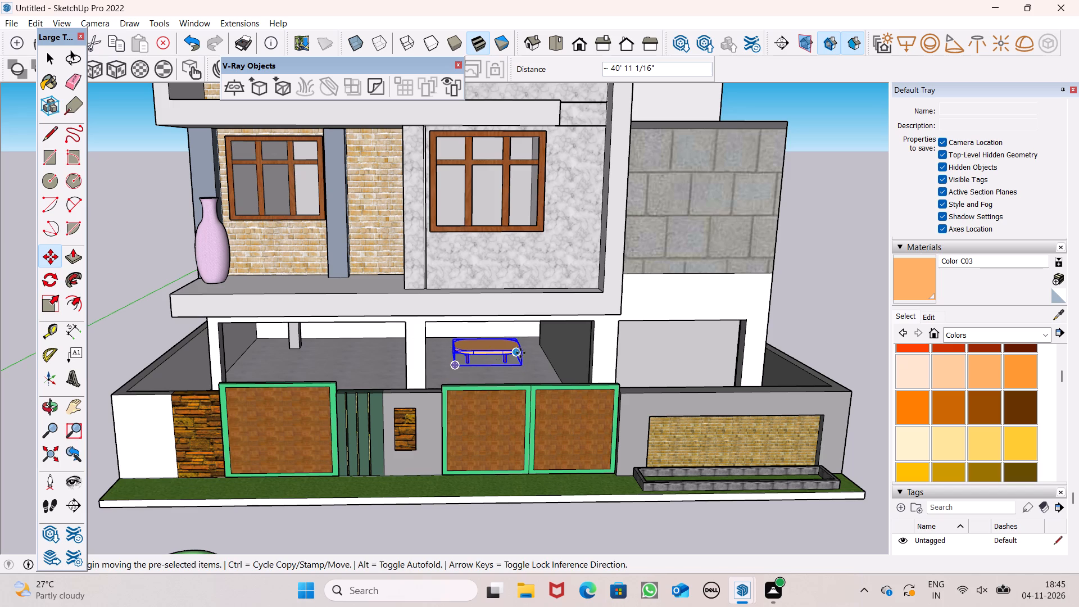
# Move the table about 1' 11 3/4" across the porch floor toward the dark side wall.
pyautogui.scroll(10, 520, 349)
pyautogui.scroll(-1, 538, 354)
pyautogui.scroll(3, 538, 354)
pyautogui.scroll(5, 506, 395)
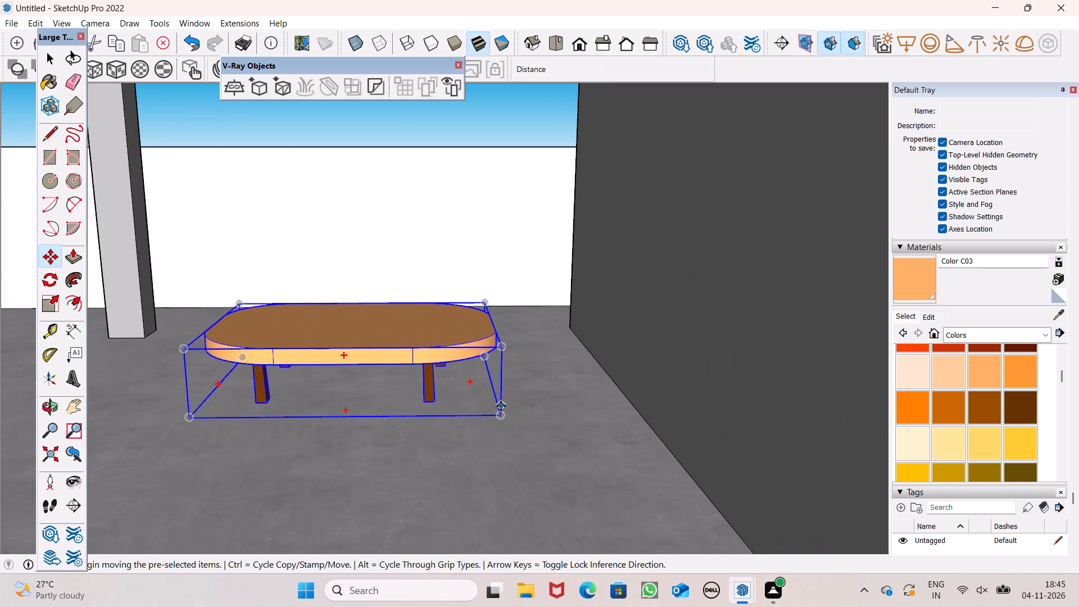
pyautogui.moveTo(500, 416); pyautogui.dragTo(588, 427)
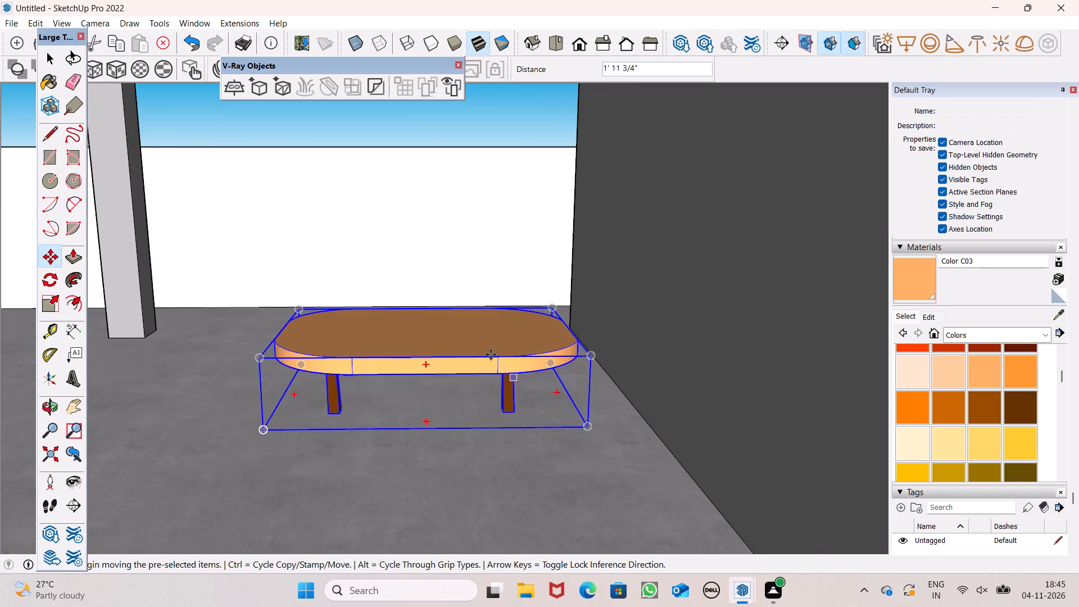
# Rotate the table a quarter turn horizontally about its front bottom corner on the porch floor.
pyautogui.scroll(-8, 474, 343)
pyautogui.scroll(-5, 430, 323)
pyautogui.moveTo(389, 404); pyautogui.dragTo(445, 412, button='middle')
pyautogui.scroll(8, 356, 339)
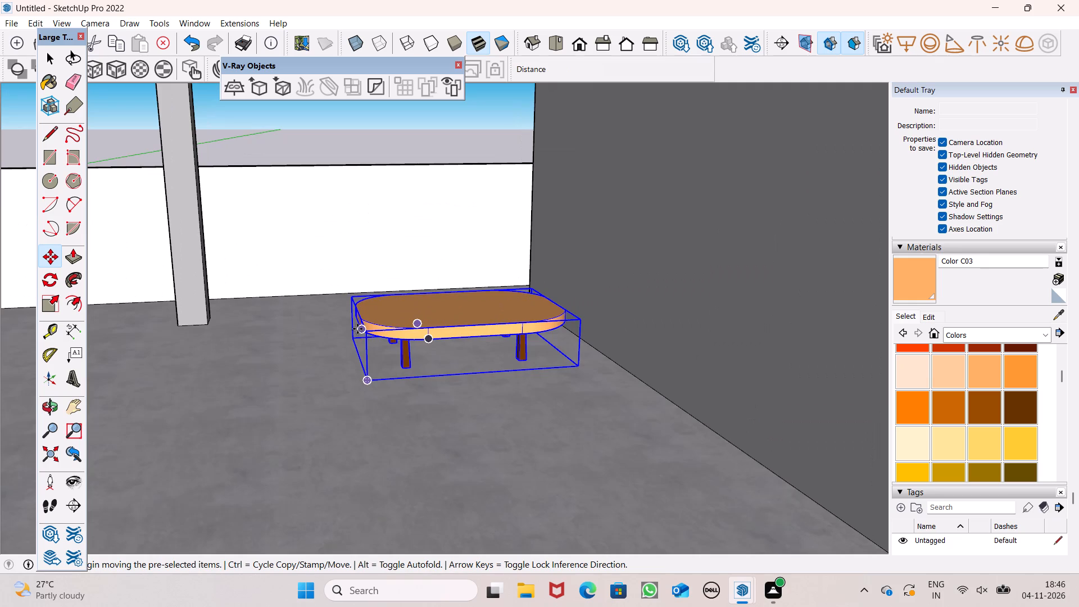
pyautogui.click(48, 288)
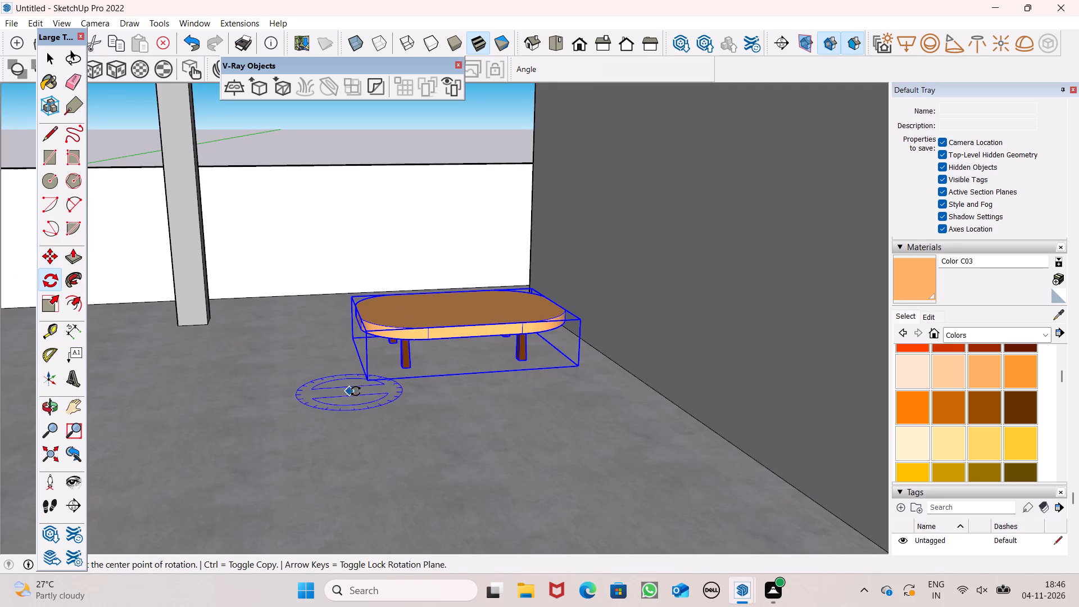
pyautogui.click(364, 386)
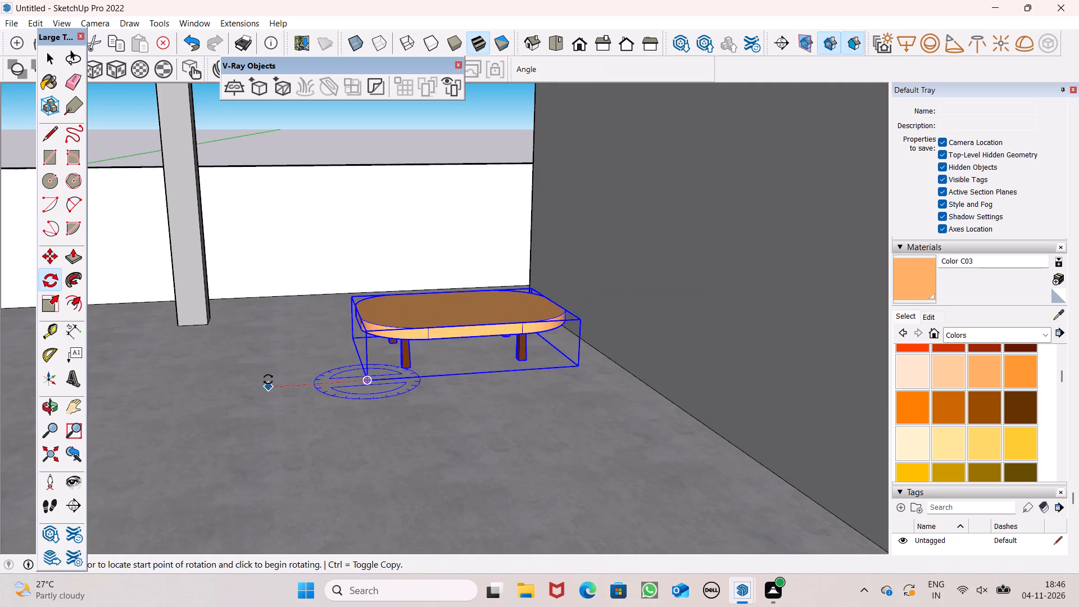
pyautogui.click(268, 379)
pyautogui.click(405, 479)
pyautogui.press('space')
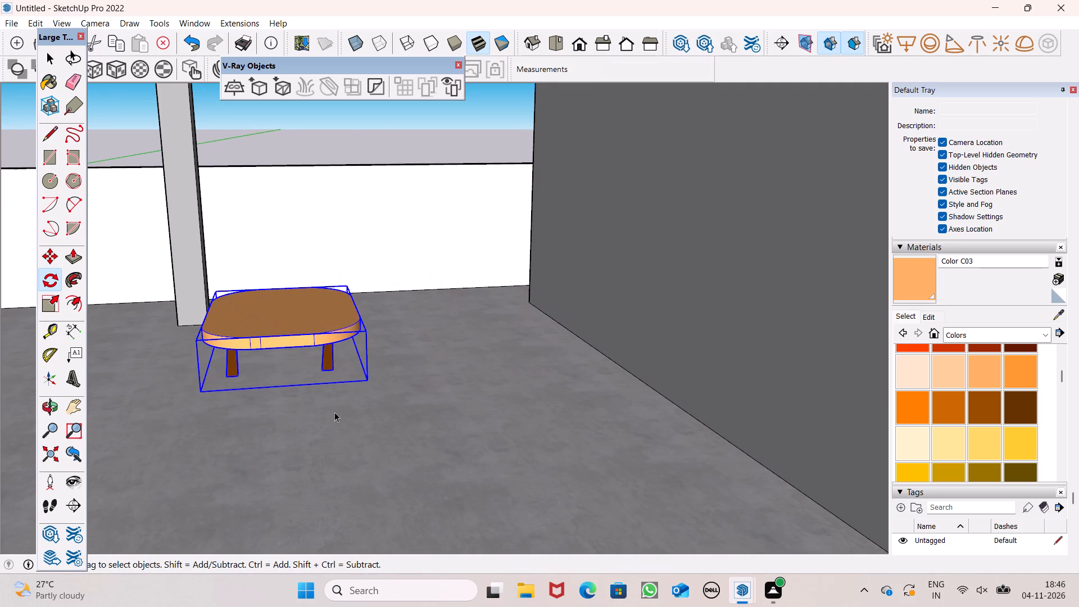
# Move the rotated table about 8' 7 5/16" so it stands against the dark side wall of the porch.
pyautogui.press('m')
pyautogui.press('Return')
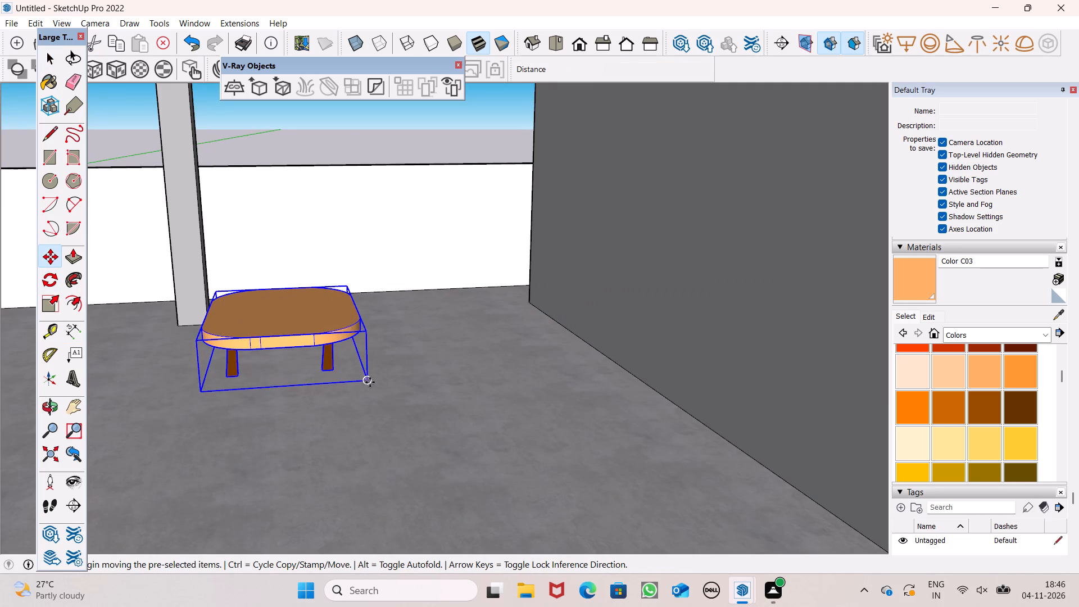
pyautogui.moveTo(370, 382); pyautogui.dragTo(651, 396)
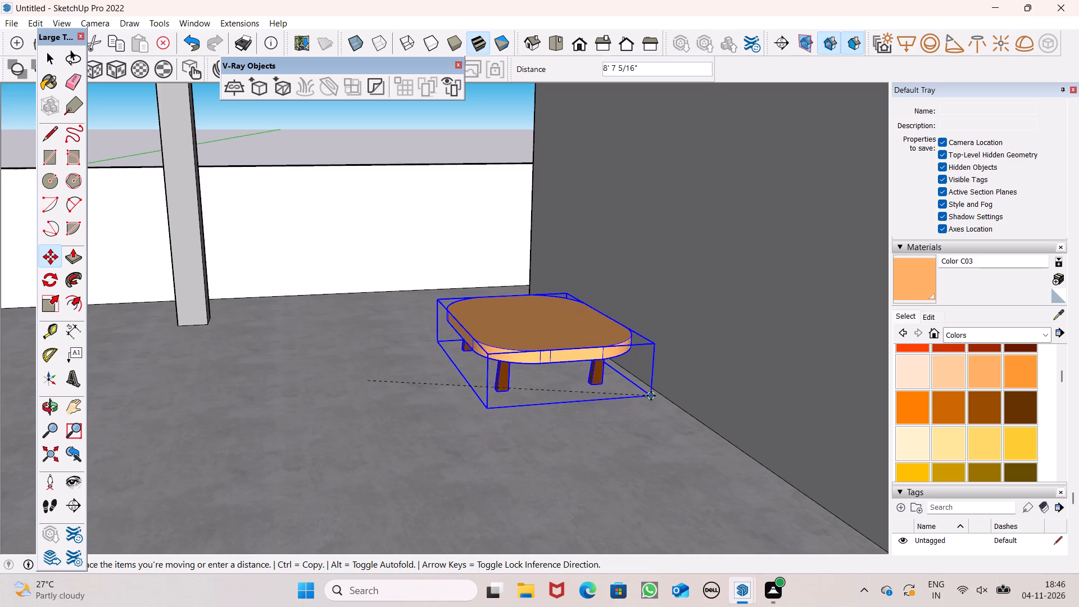
pyautogui.moveTo(651, 396); pyautogui.dragTo(651, 395)
pyautogui.click(649, 395)
pyautogui.press('space')
# Move the round green pot from the ground in front of the house onto the porch table.
pyautogui.scroll(-6, 309, 453)
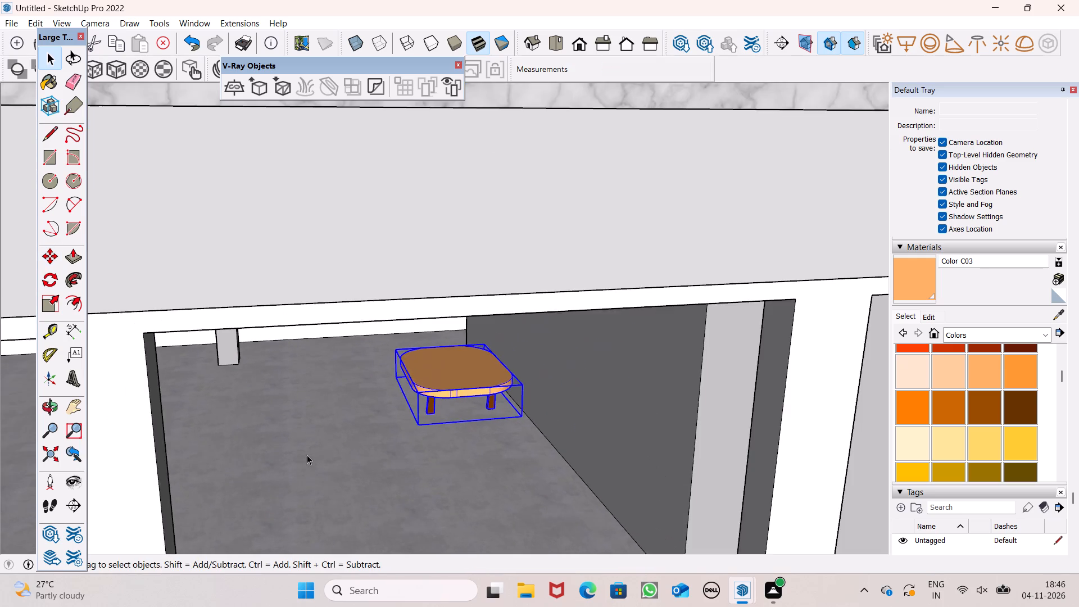
pyautogui.scroll(-2, 232, 434)
pyautogui.moveTo(235, 453); pyautogui.dragTo(240, 435, button='middle')
pyautogui.scroll(-6, 235, 386)
pyautogui.scroll(-5, 284, 363)
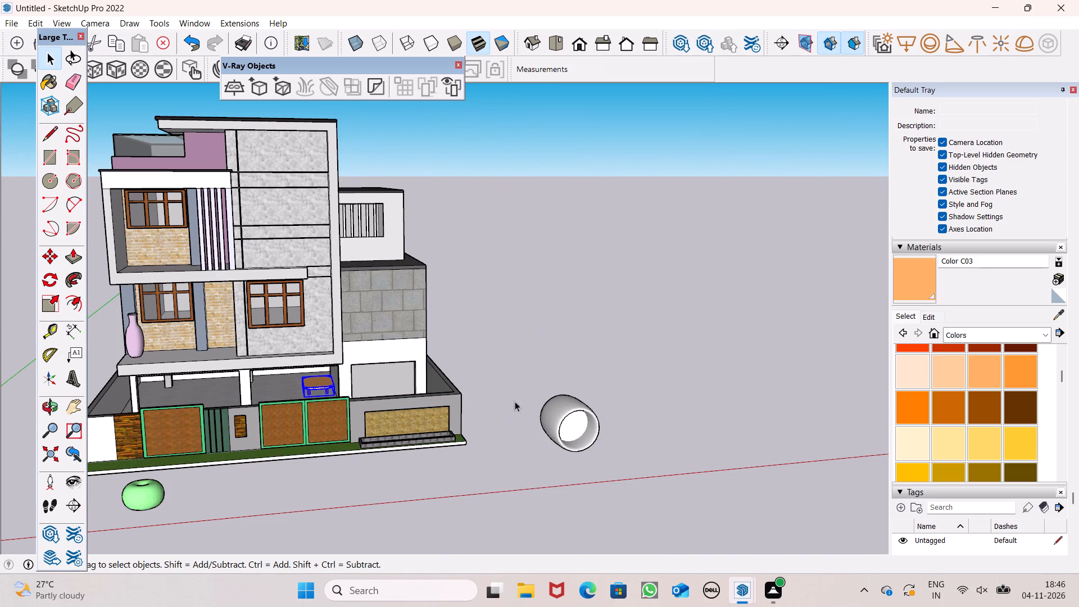
pyautogui.click(556, 360)
pyautogui.scroll(1, 156, 359)
pyautogui.click(145, 519)
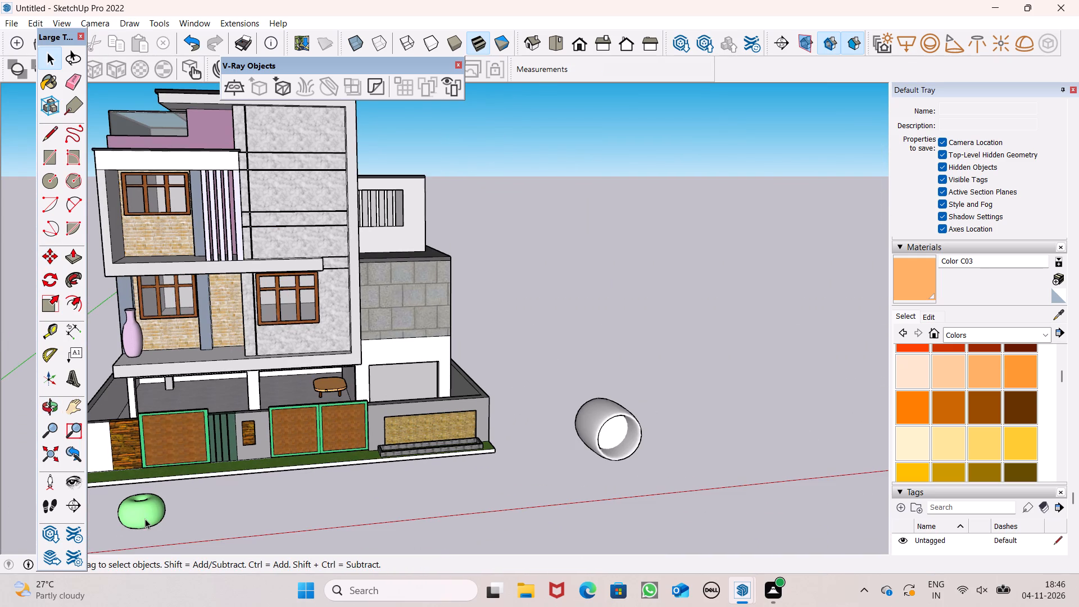
pyautogui.press('m')
pyautogui.press('Return')
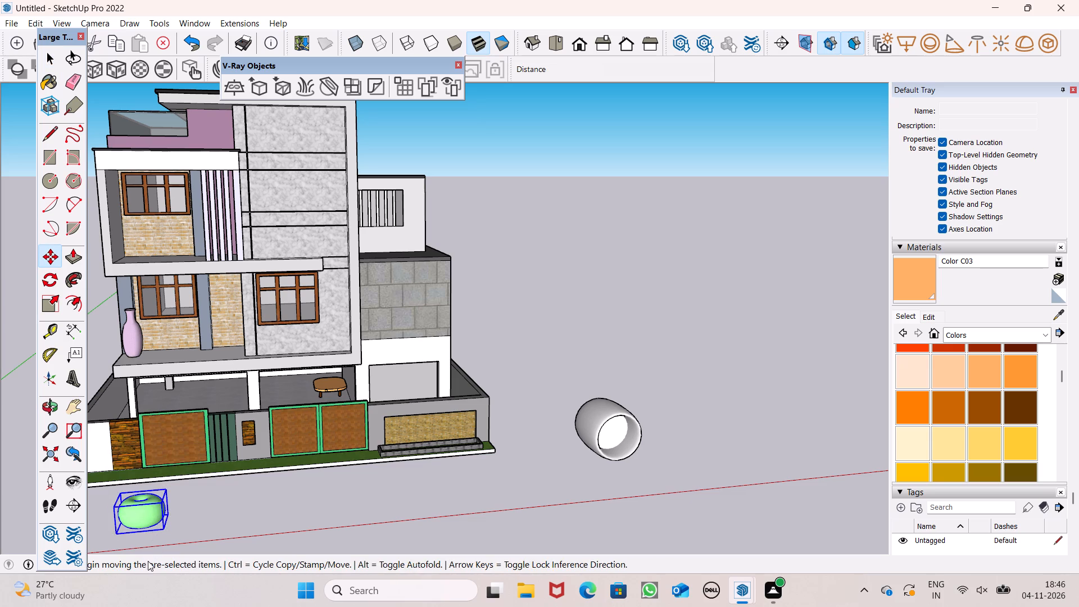
pyautogui.moveTo(160, 530); pyautogui.dragTo(332, 393)
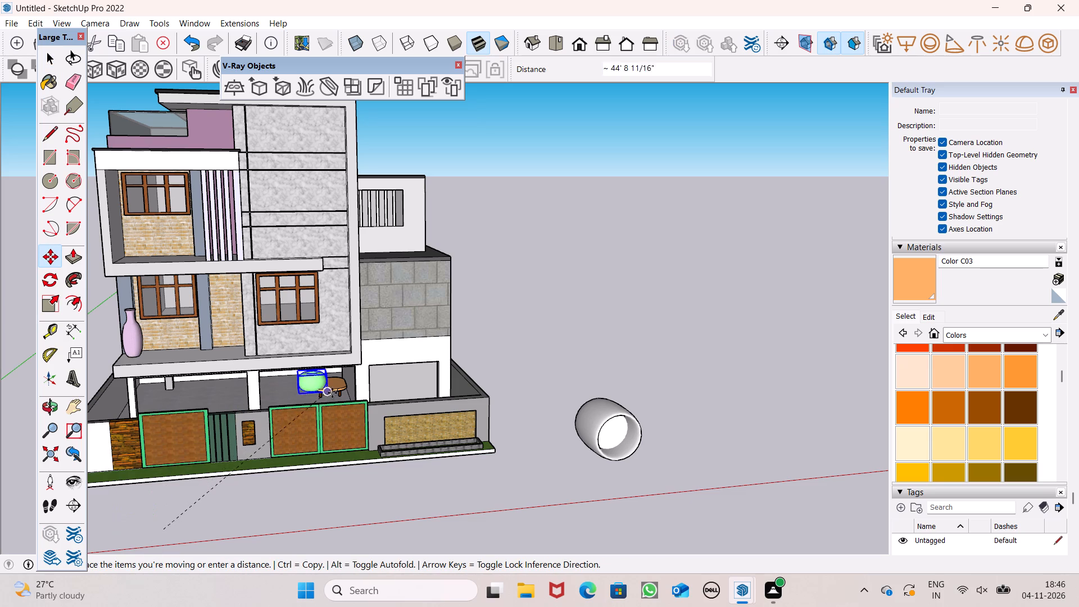
pyautogui.moveTo(332, 393); pyautogui.dragTo(335, 385)
# Scale the green pot down to 0.71 along red, about 0.50 along green and about 0.55 along blue.
pyautogui.scroll(20, 307, 382)
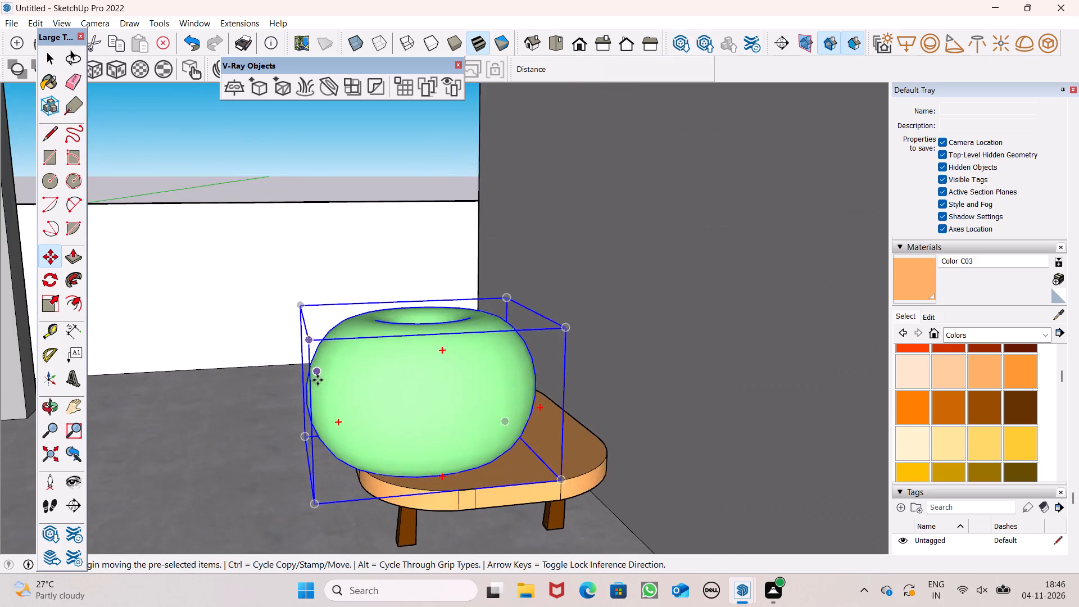
pyautogui.moveTo(329, 464); pyautogui.dragTo(400, 470, button='middle')
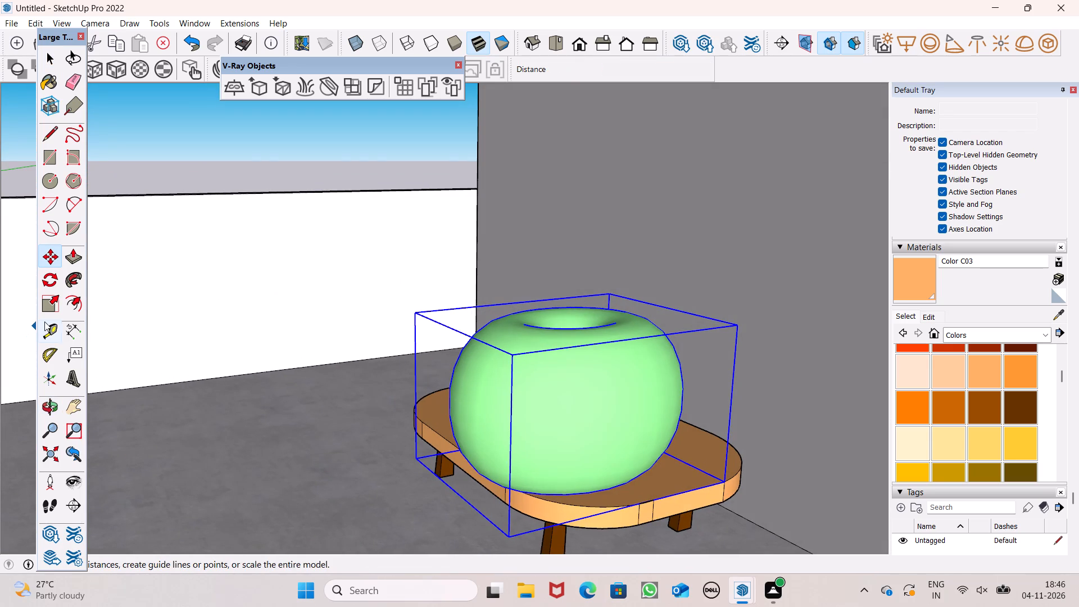
pyautogui.click(44, 321)
pyautogui.click(47, 311)
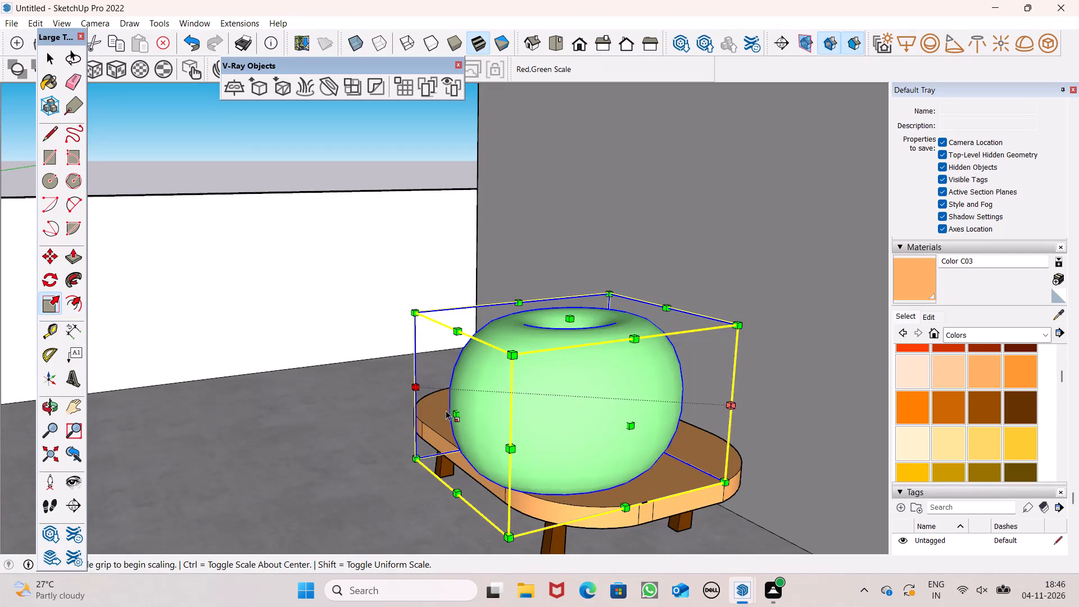
pyautogui.moveTo(446, 410); pyautogui.dragTo(519, 392)
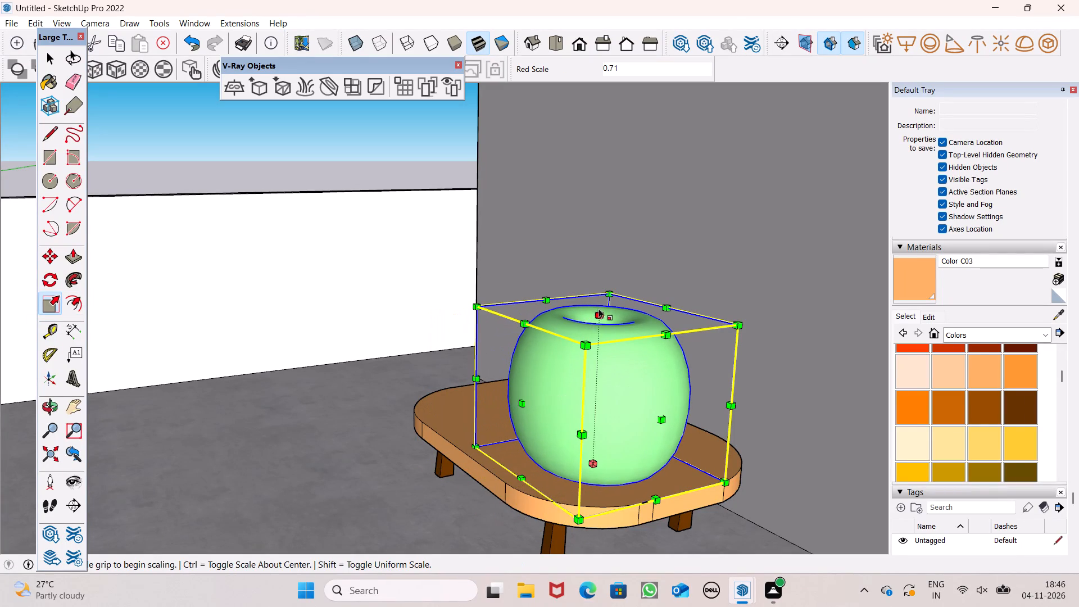
pyautogui.moveTo(599, 308); pyautogui.dragTo(613, 388)
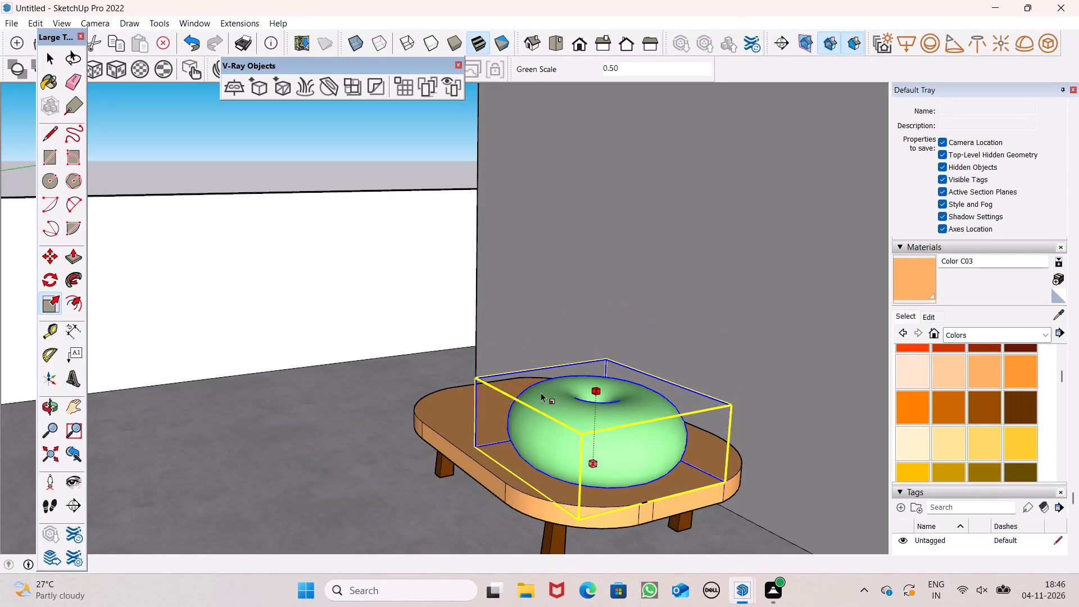
pyautogui.moveTo(659, 460); pyautogui.dragTo(618, 422)
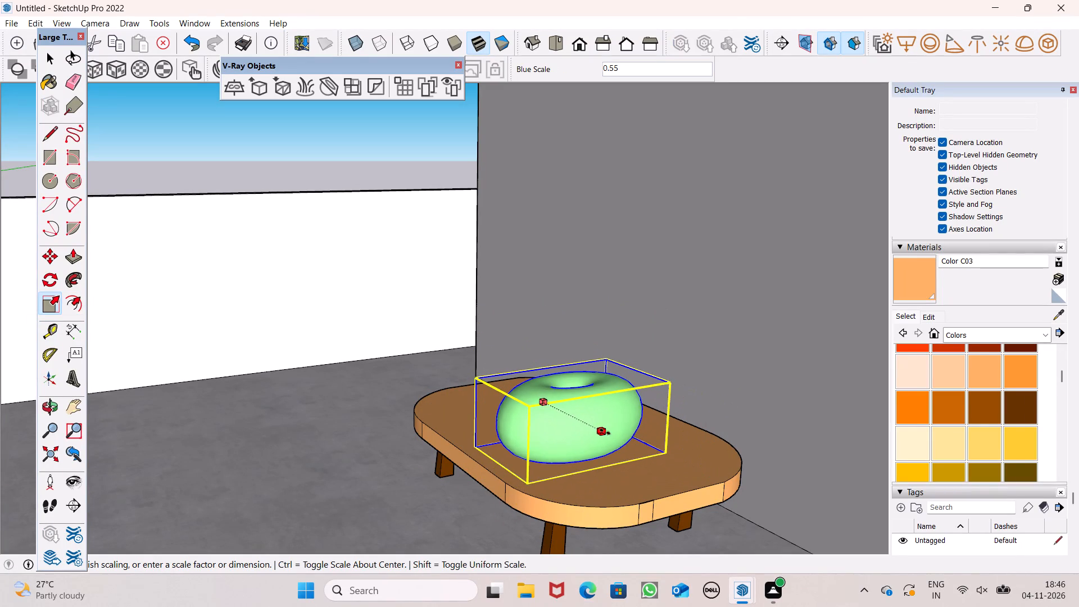
# Scale the green pot down again to about 0.50 along red and about 0.85 along green.
pyautogui.moveTo(499, 428); pyautogui.dragTo(568, 420)
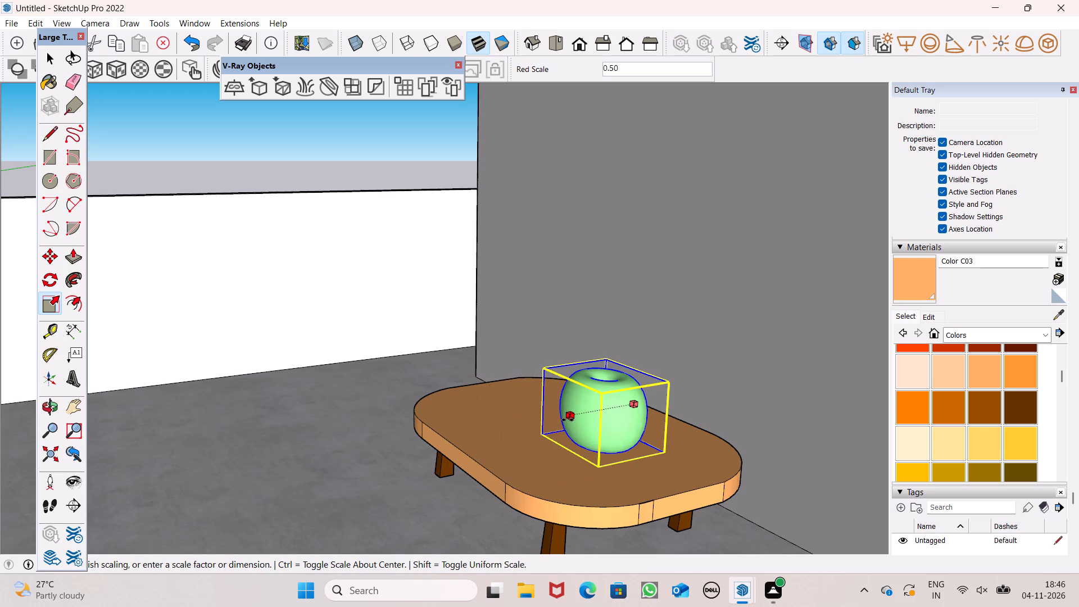
pyautogui.moveTo(568, 420); pyautogui.dragTo(566, 423)
pyautogui.moveTo(601, 374); pyautogui.dragTo(602, 388)
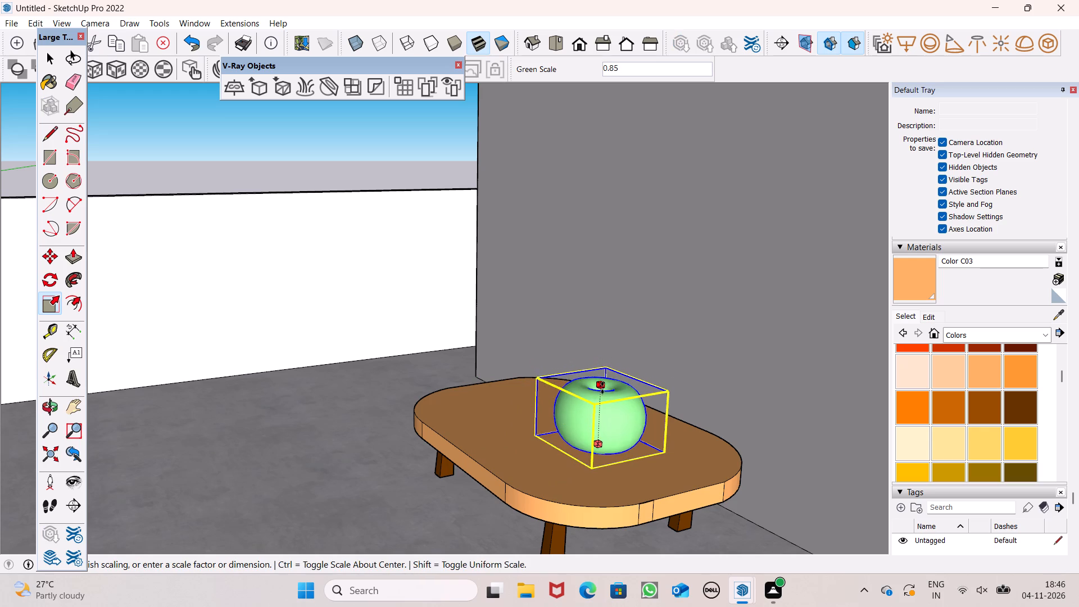
pyautogui.moveTo(602, 388); pyautogui.dragTo(604, 395)
# Shrink the green pot further in width, depth and height, ending with factors of about 0.86 red and 0.84 green.
pyautogui.moveTo(468, 479); pyautogui.dragTo(745, 596, button='middle')
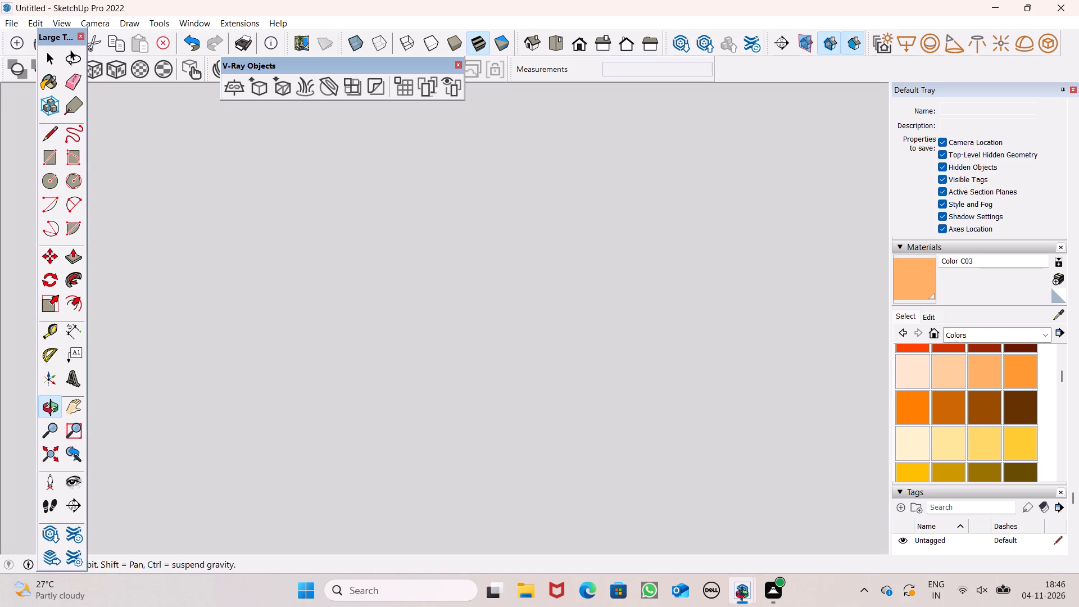
pyautogui.moveTo(745, 596); pyautogui.dragTo(687, 510, button='middle')
pyautogui.scroll(7, 727, 388)
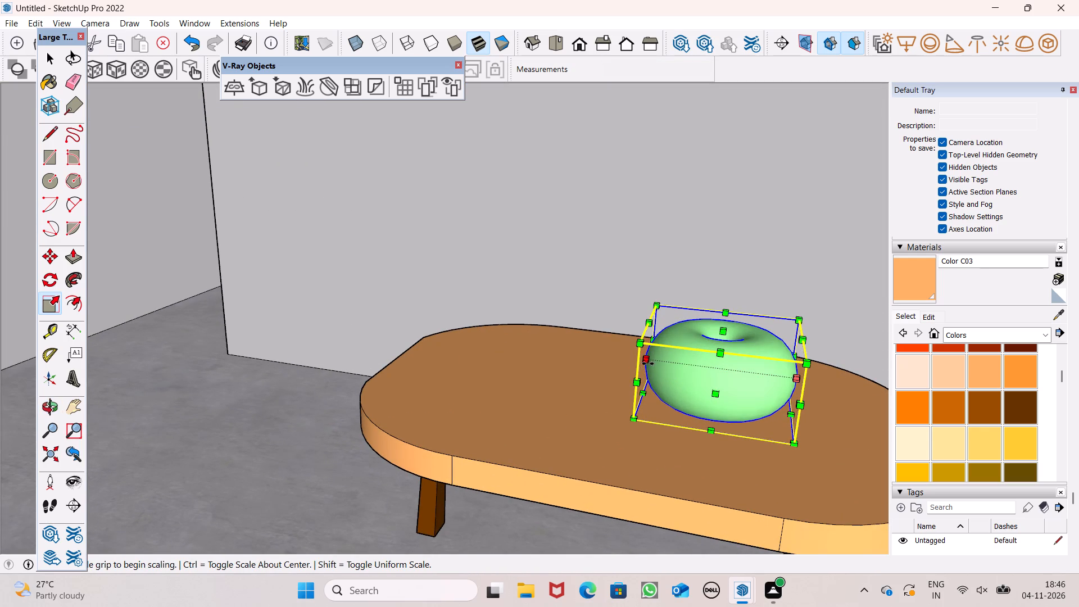
pyautogui.moveTo(647, 363); pyautogui.dragTo(684, 377)
pyautogui.moveTo(739, 395); pyautogui.dragTo(742, 389)
pyautogui.moveTo(797, 377); pyautogui.dragTo(795, 377)
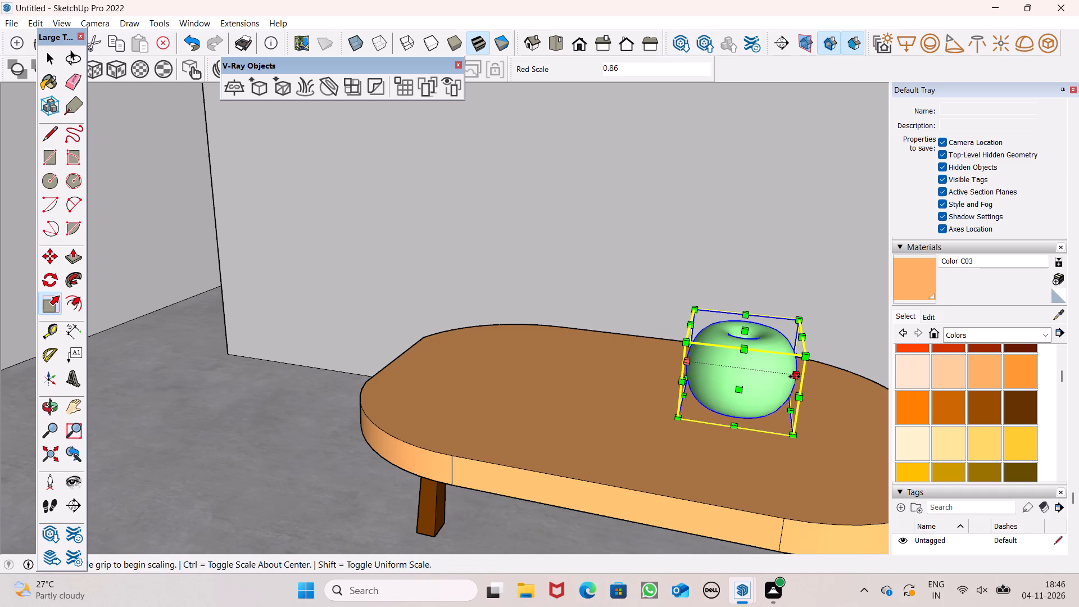
pyautogui.moveTo(795, 377); pyautogui.dragTo(784, 379)
pyautogui.moveTo(742, 329); pyautogui.dragTo(742, 343)
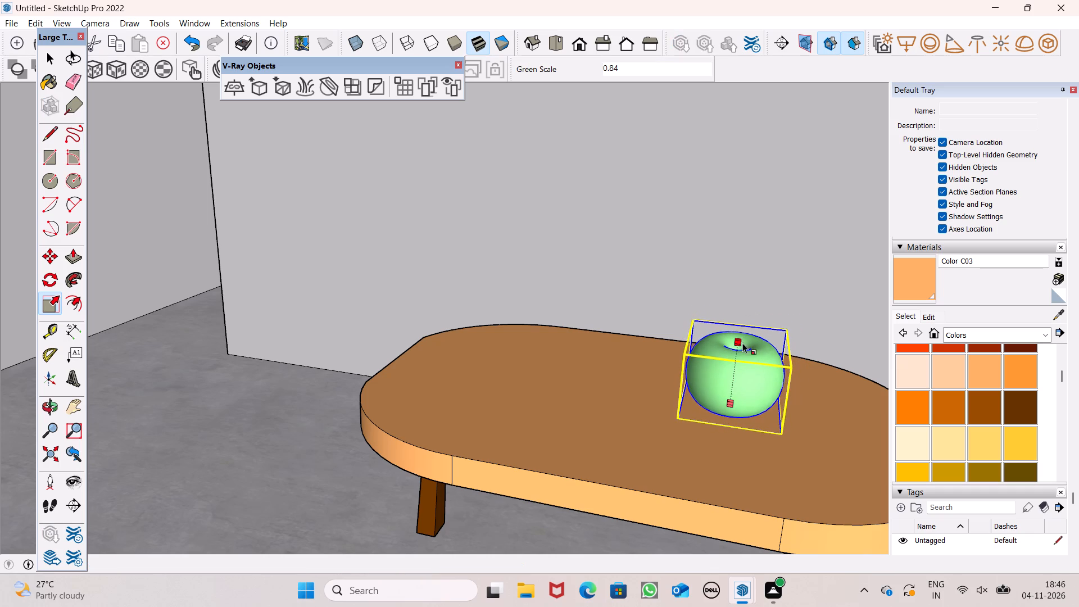
pyautogui.press('space')
# Move the green pot along the porch table to its far end, beside the back wall.
pyautogui.scroll(-1, 412, 407)
pyautogui.press('m')
pyautogui.press('Return')
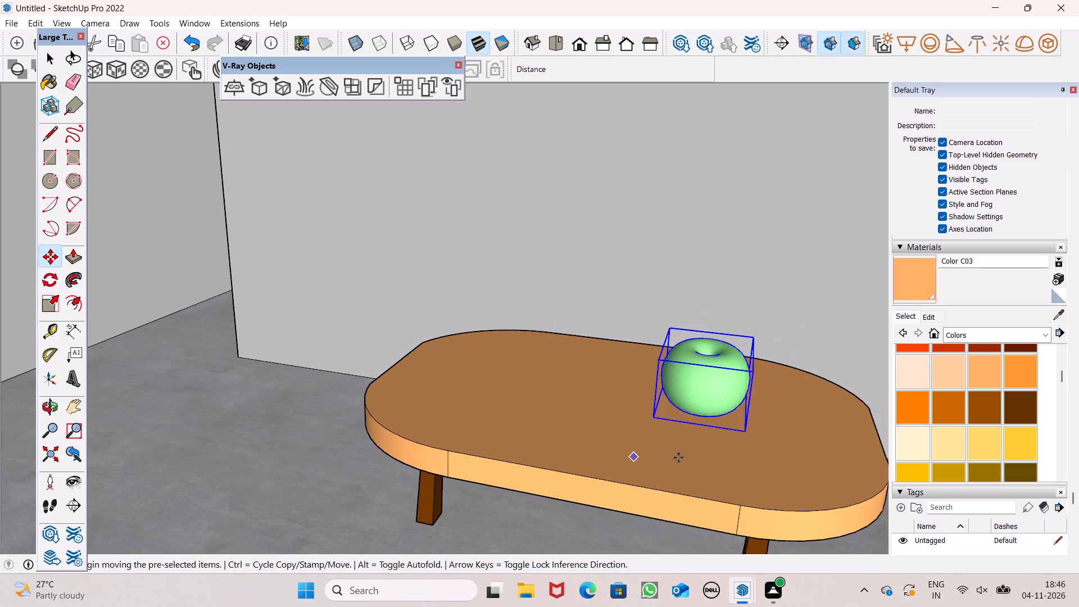
pyautogui.moveTo(745, 437); pyautogui.dragTo(520, 379)
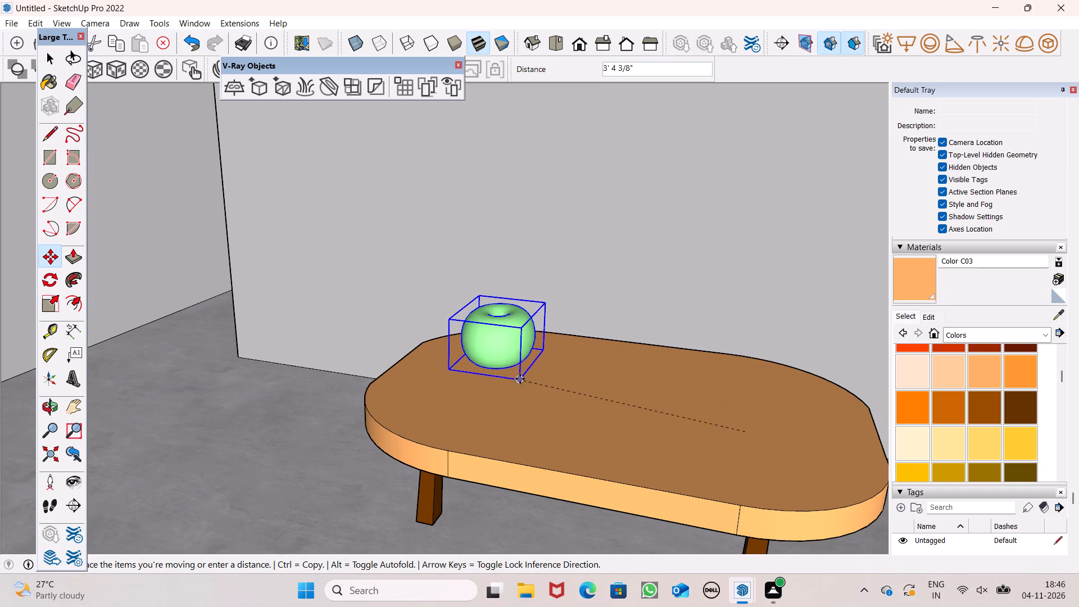
pyautogui.moveTo(520, 379); pyautogui.dragTo(505, 379)
# Copy the green pot three times, clustering two copies against the original and placing the third alone near the middle of the table.
pyautogui.moveTo(505, 379); pyautogui.dragTo(492, 404)
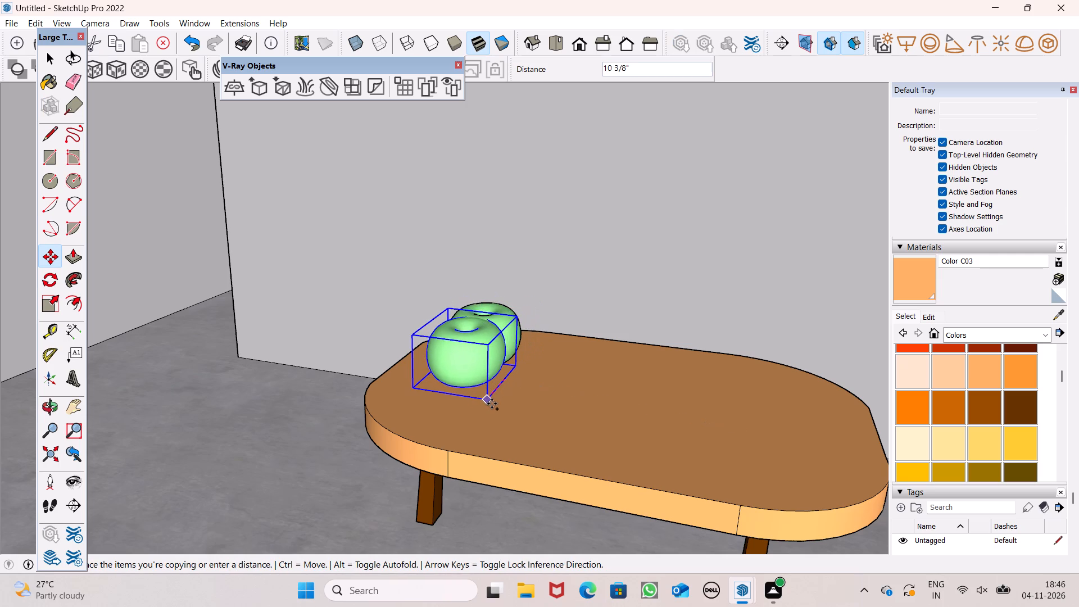
pyautogui.moveTo(492, 404); pyautogui.dragTo(483, 409)
pyautogui.moveTo(483, 410); pyautogui.dragTo(546, 418)
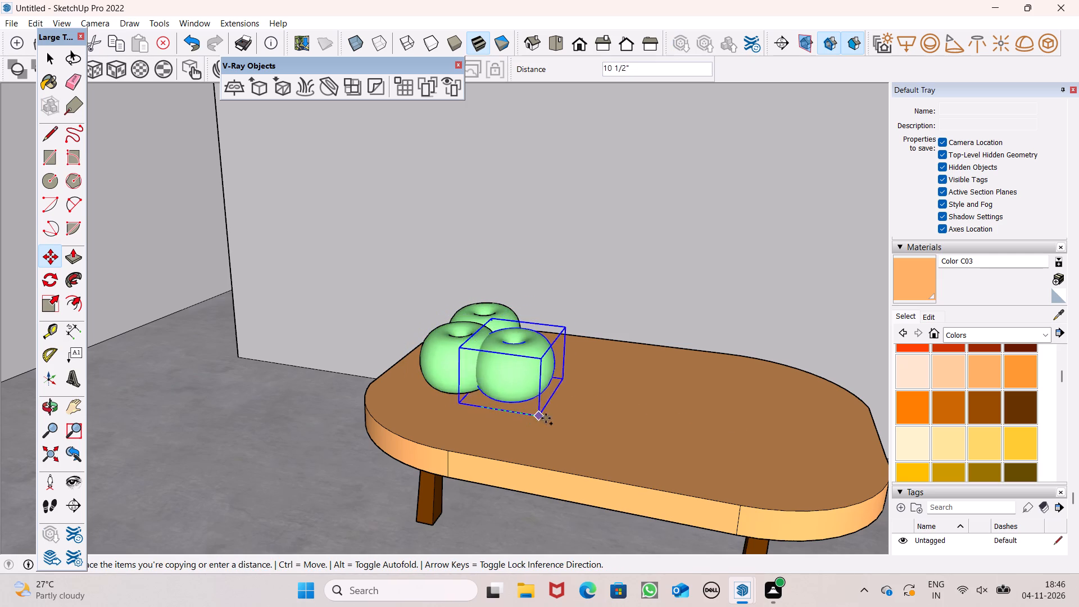
pyautogui.moveTo(546, 418); pyautogui.dragTo(550, 401)
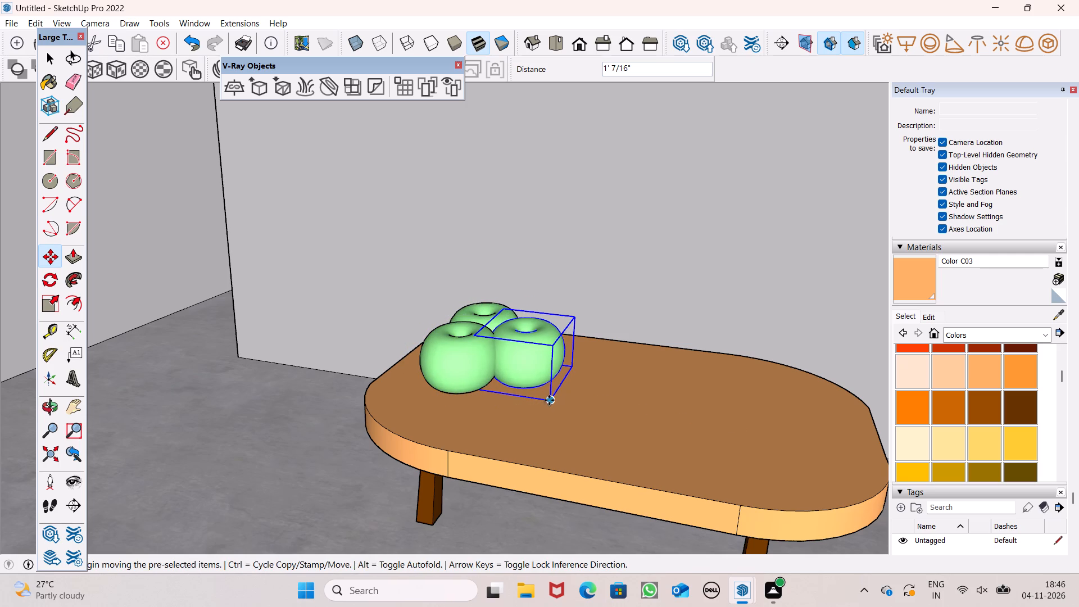
pyautogui.keyDown('ctrl'); pyautogui.moveTo(549, 400); pyautogui.dragTo(693, 461); pyautogui.keyUp('ctrl')
# Explode the lone green pot in the middle of the table and paint it red with Color A06.
pyautogui.press('space')
pyautogui.click(637, 400)
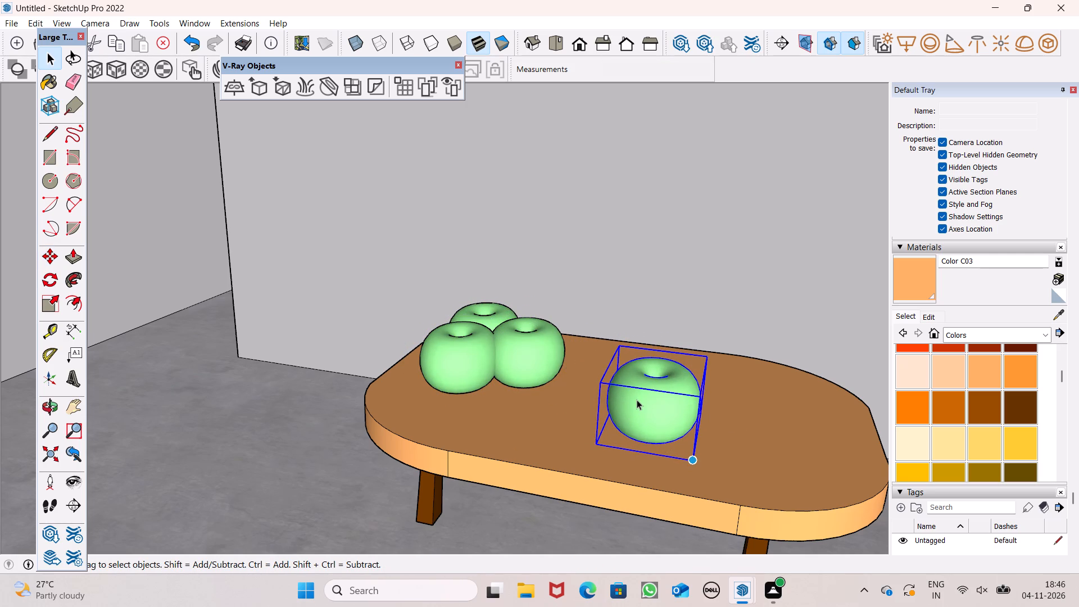
pyautogui.rightClick(632, 409)
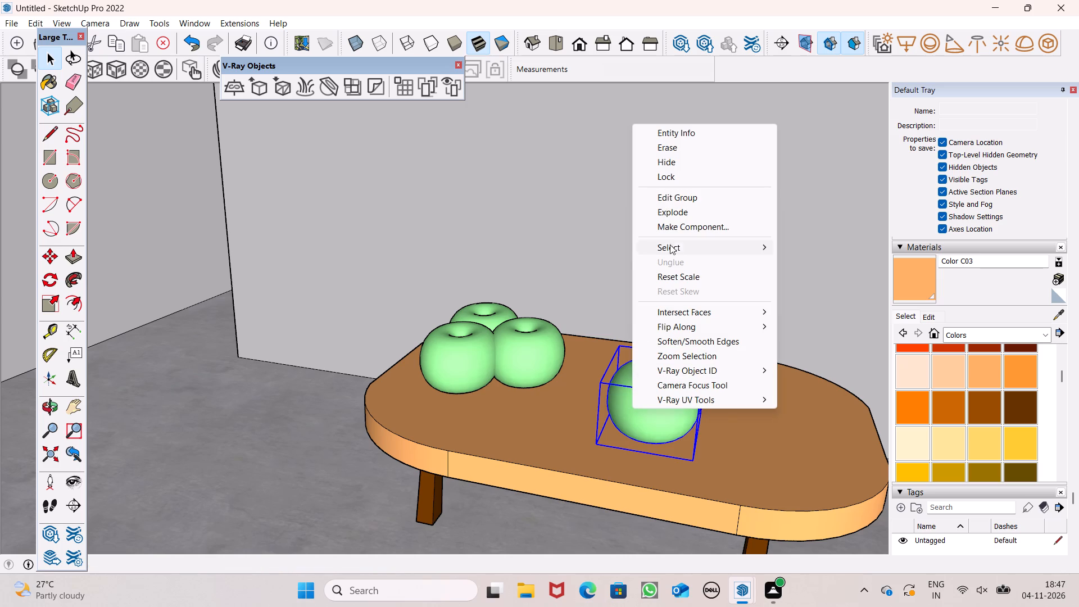
pyautogui.click(673, 215)
pyautogui.click(640, 397)
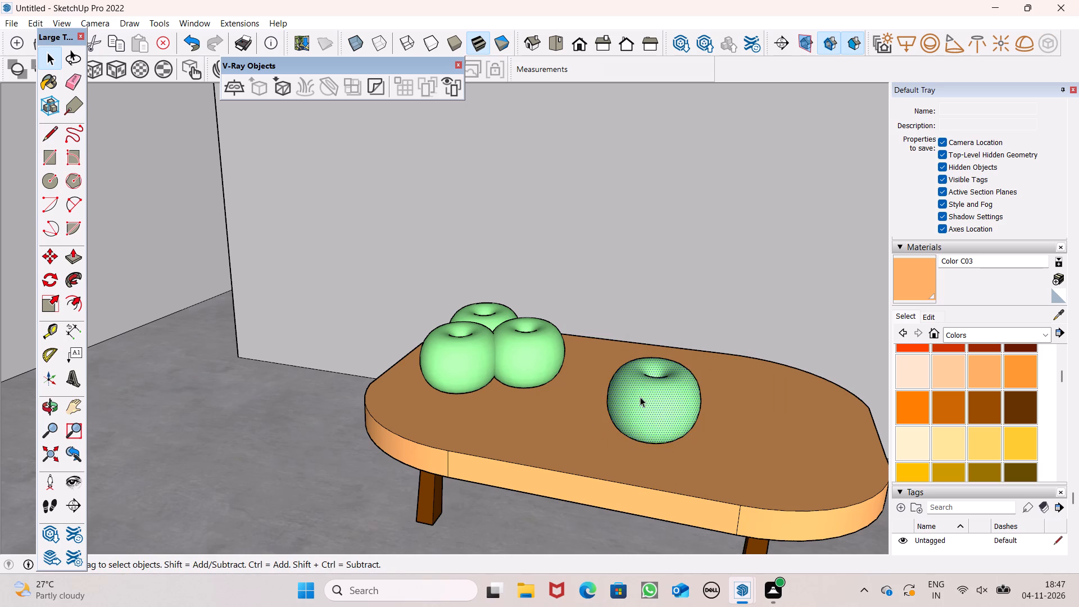
pyautogui.scroll(-3, 959, 403)
pyautogui.scroll(3, 959, 403)
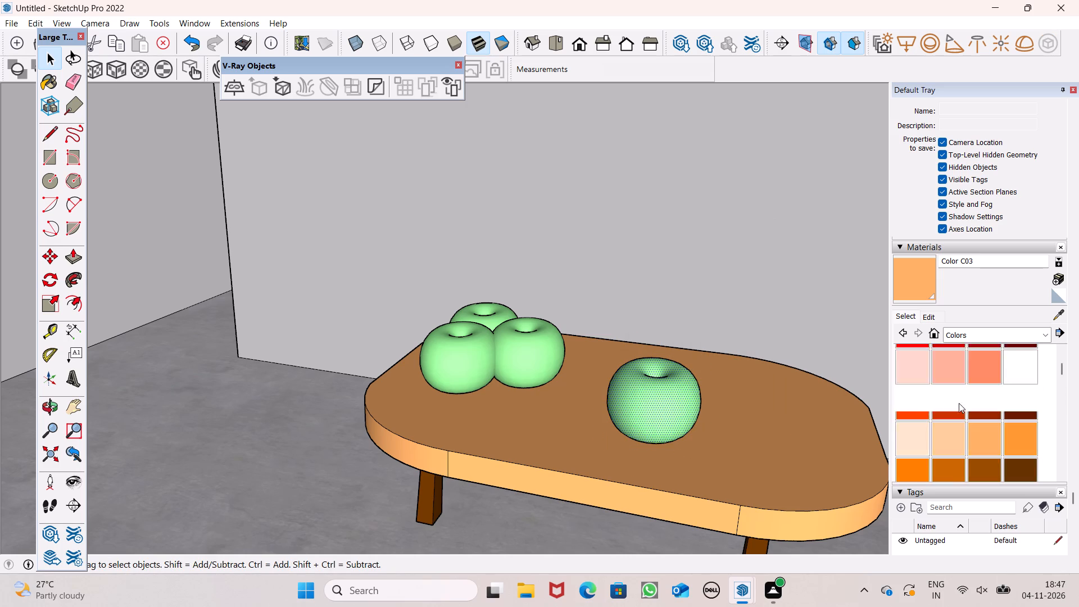
pyautogui.scroll(3, 959, 403)
pyautogui.click(947, 451)
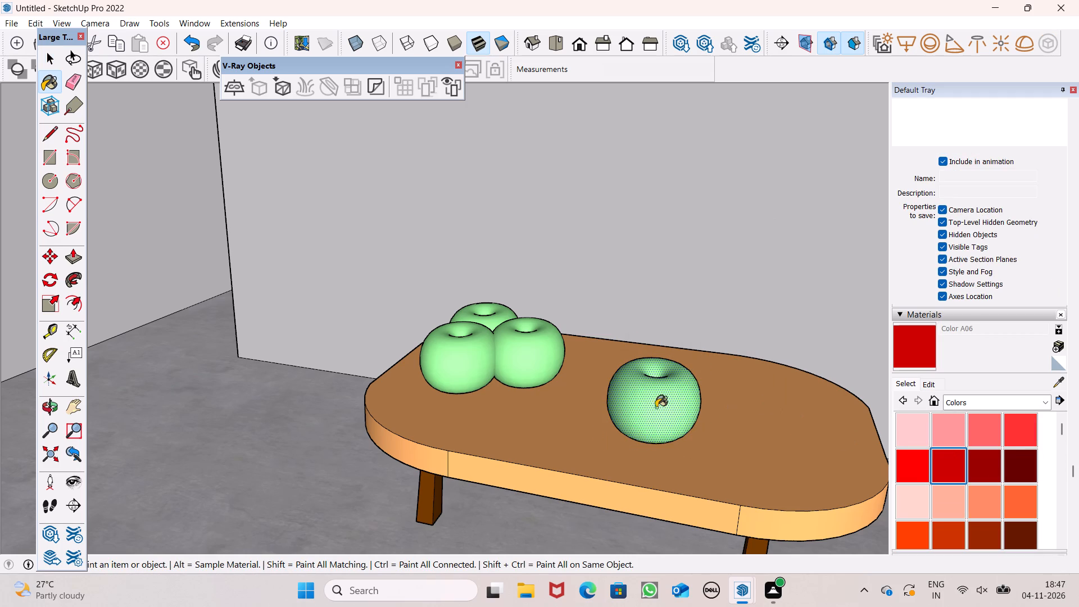
pyautogui.click(656, 407)
pyautogui.press('space')
# Select all the geometry of the red pot and make it a group.
pyautogui.scroll(-3, 647, 346)
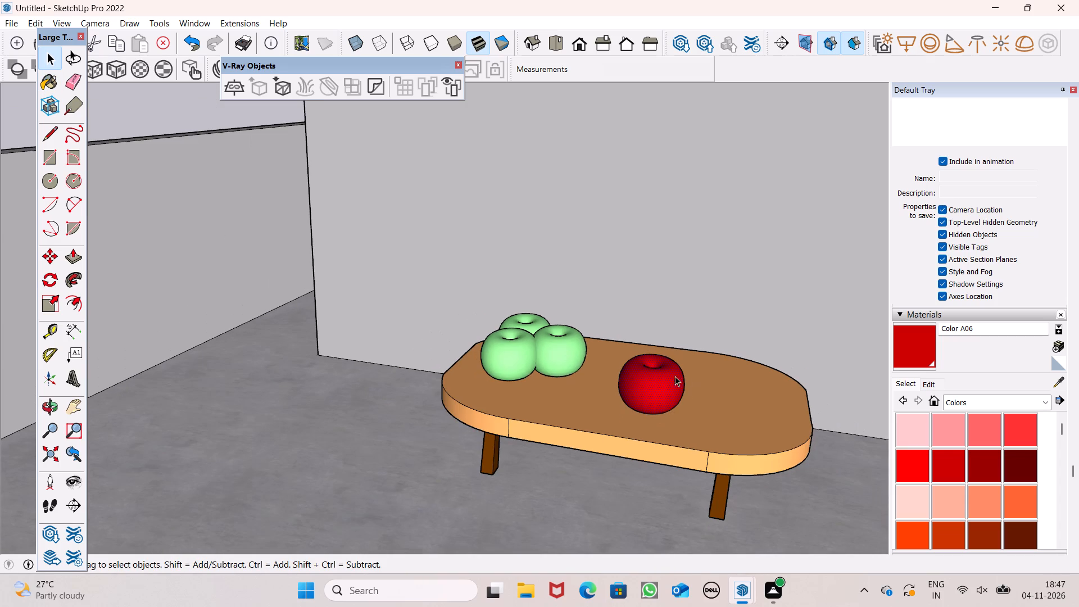
pyautogui.tripleClick(672, 379)
pyautogui.rightClick(669, 379)
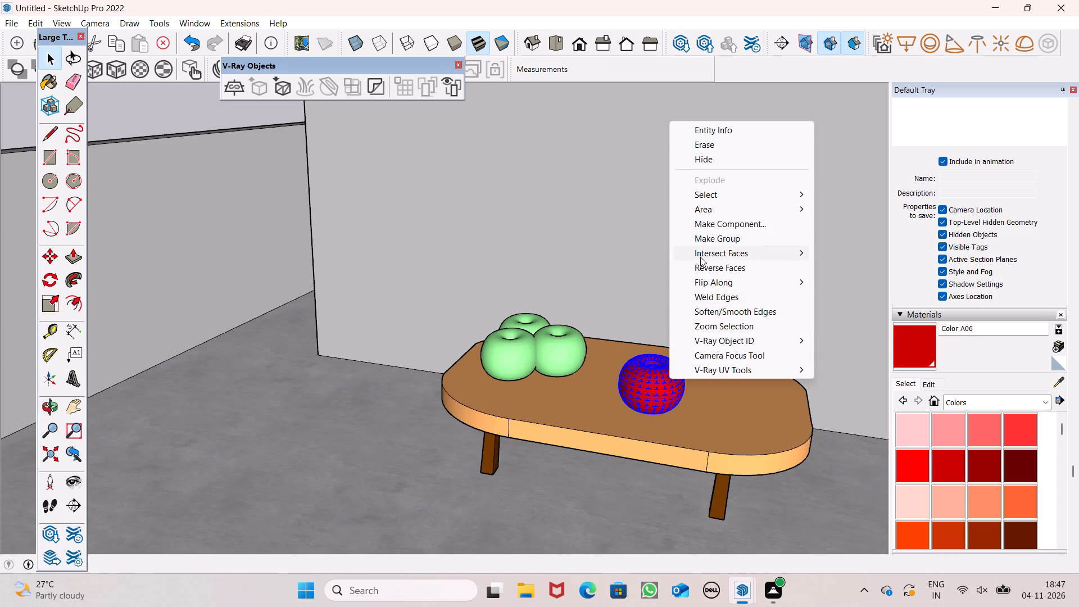
pyautogui.click(709, 243)
# Move the red pot group on top of the cluster of three green pots.
pyautogui.press('m')
pyautogui.press('Return')
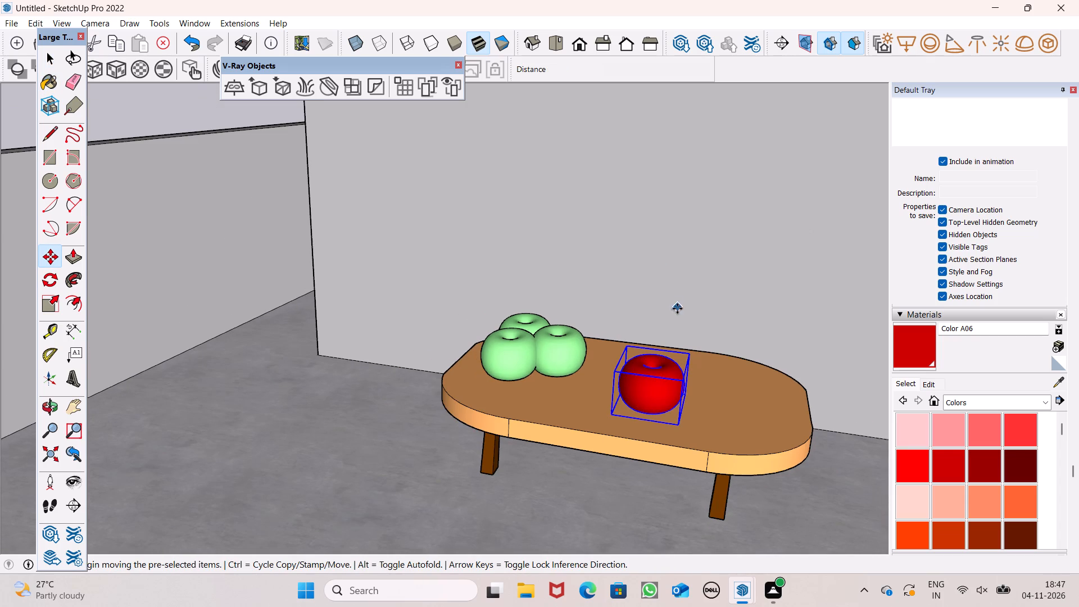
pyautogui.scroll(4, 681, 334)
pyautogui.moveTo(679, 495); pyautogui.dragTo(498, 355)
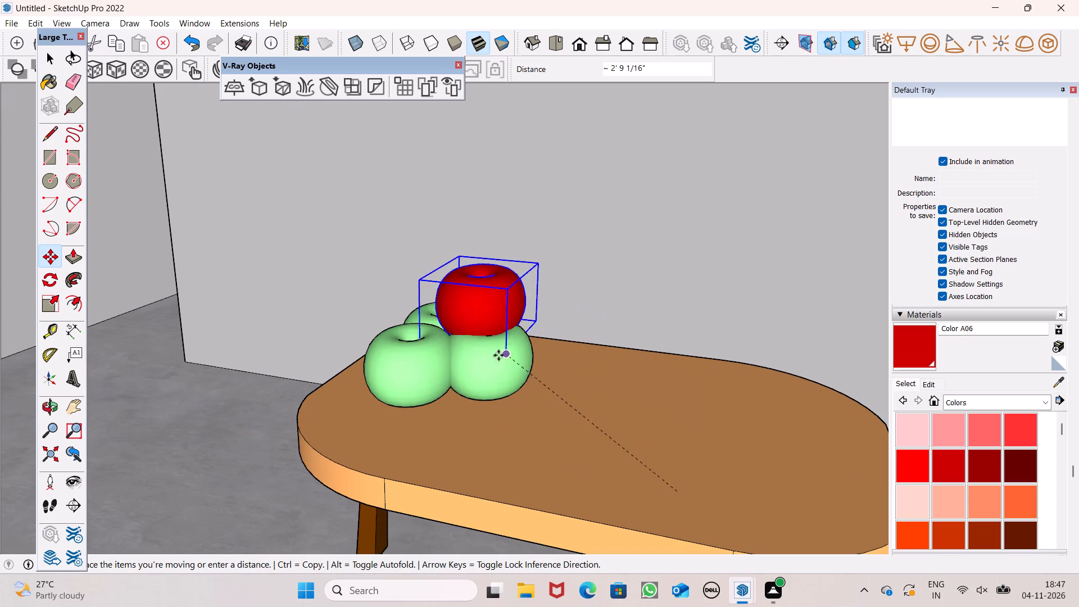
pyautogui.moveTo(498, 355); pyautogui.dragTo(464, 344)
# Examine the stacked red and green pots from several sides and in the context of the whole house.
pyautogui.scroll(-6, 432, 339)
pyautogui.moveTo(554, 396); pyautogui.dragTo(383, 375, button='middle')
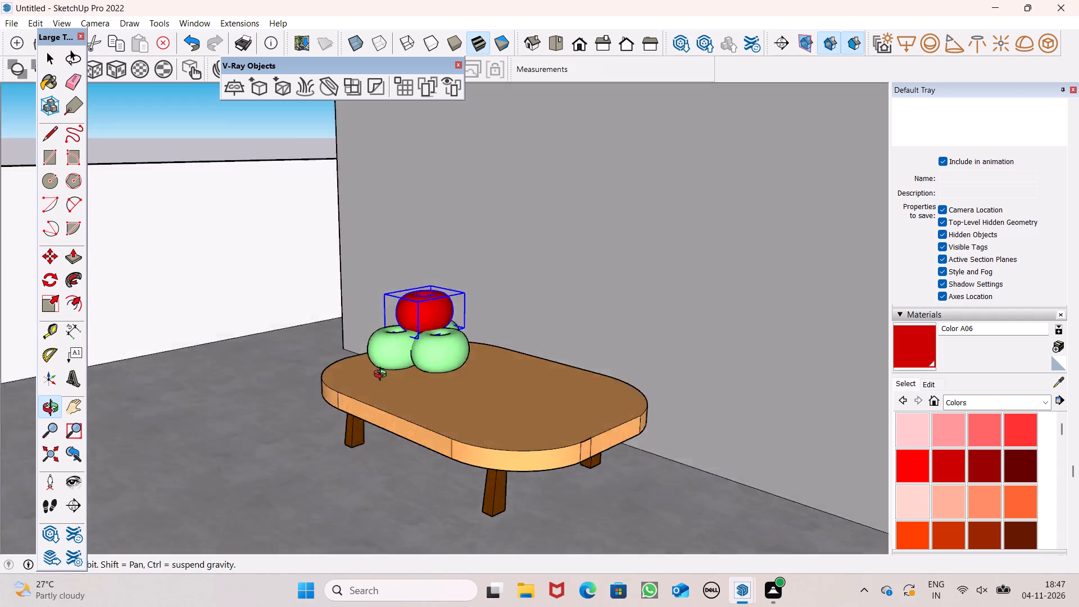
pyautogui.moveTo(383, 375); pyautogui.dragTo(264, 389, button='middle')
pyautogui.scroll(4, 359, 370)
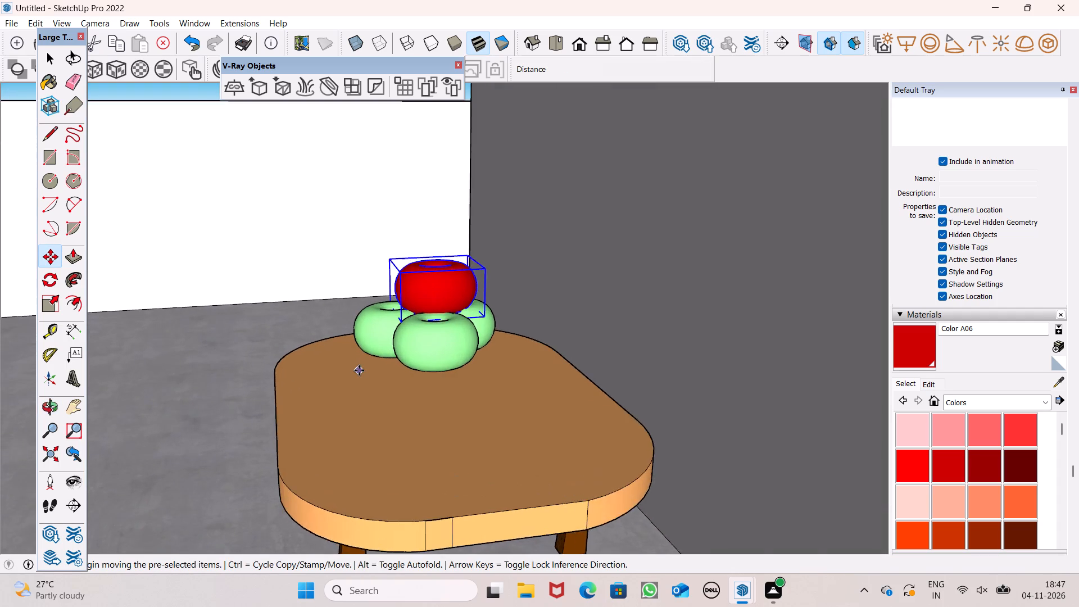
pyautogui.scroll(6, 430, 411)
pyautogui.scroll(-1, 418, 339)
pyautogui.scroll(1, 416, 334)
pyautogui.moveTo(391, 410); pyautogui.dragTo(405, 524, button='middle')
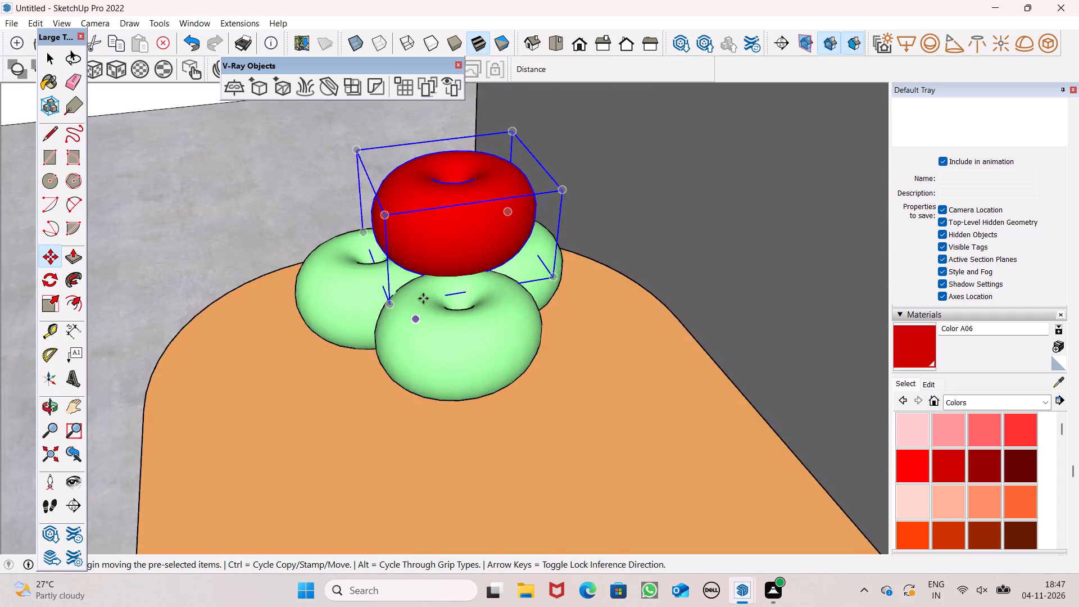
pyautogui.scroll(6, 438, 264)
pyautogui.scroll(-2, 419, 287)
pyautogui.moveTo(434, 342); pyautogui.dragTo(498, 213, button='middle')
pyautogui.scroll(-7, 430, 306)
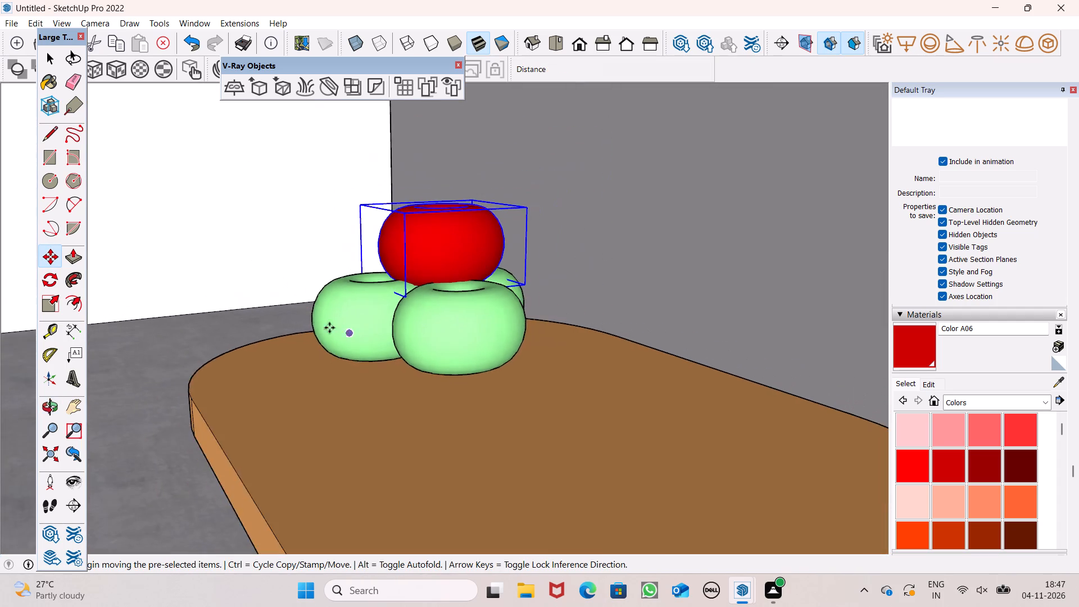
pyautogui.scroll(-7, 306, 326)
pyautogui.scroll(1, 318, 316)
pyautogui.scroll(-20, 318, 319)
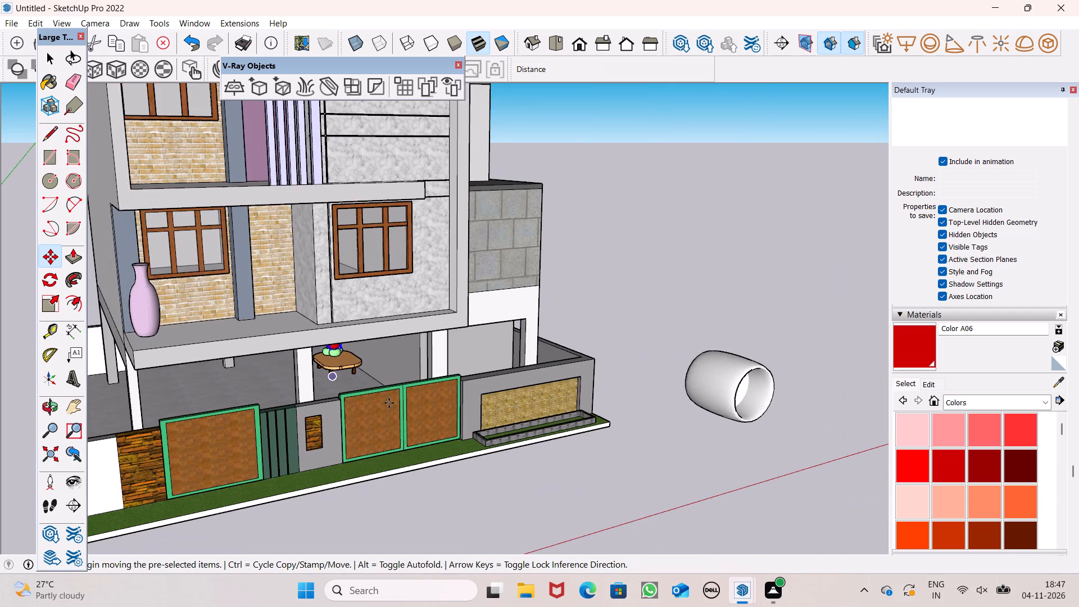
pyautogui.scroll(-2, 447, 405)
pyautogui.moveTo(684, 370); pyautogui.dragTo(686, 377)
pyautogui.press('space')
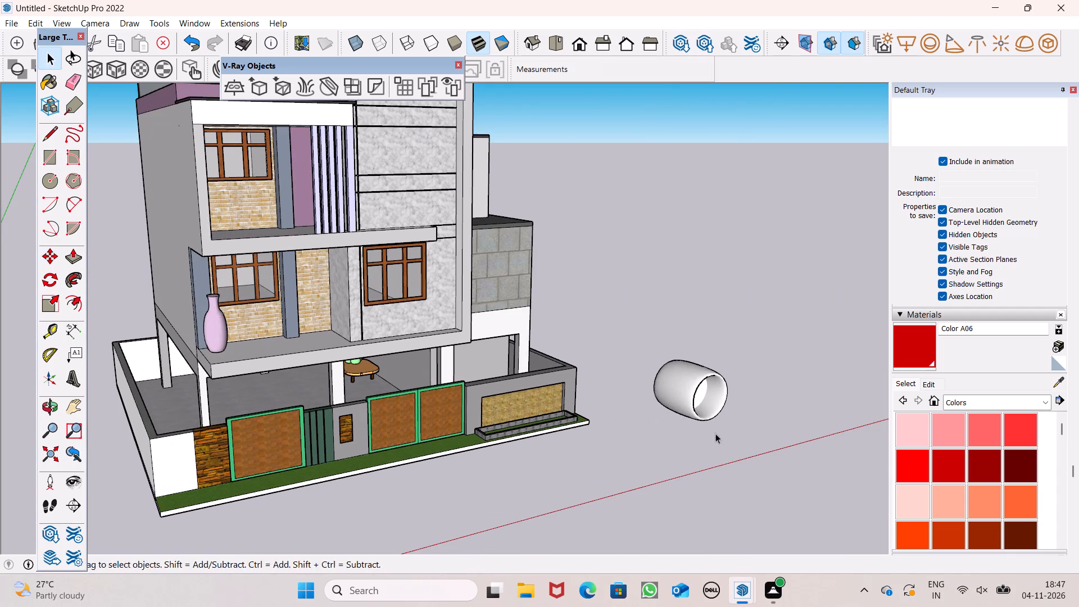
# Paint the white hollow barrel-shaped pot beside the house with the blue Color I06.
pyautogui.moveTo(713, 441); pyautogui.dragTo(433, 359, button='middle')
pyautogui.scroll(1, 432, 359)
pyautogui.scroll(-2, 906, 439)
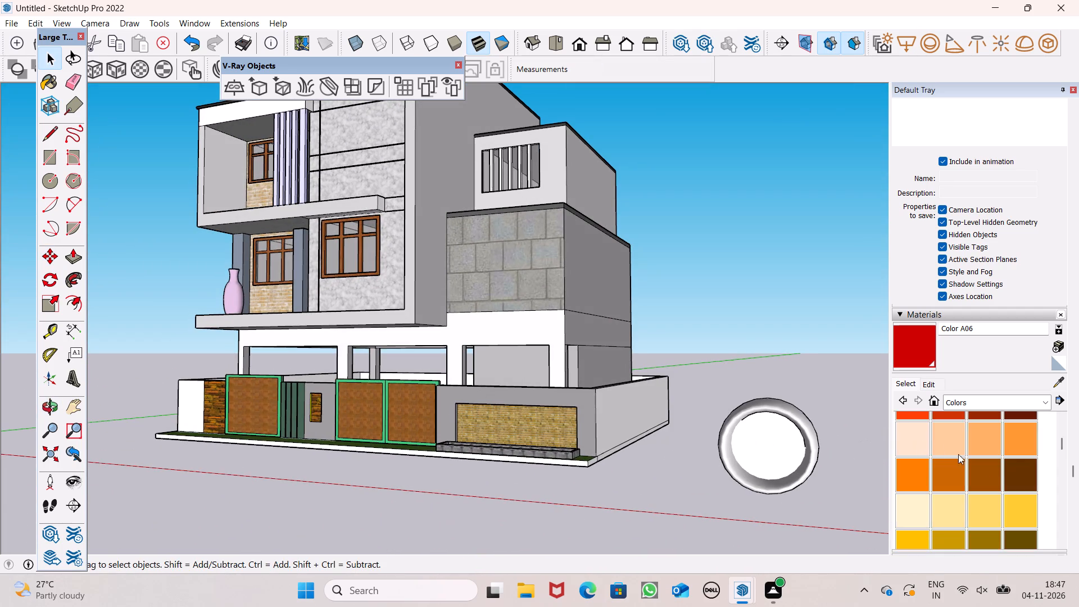
pyautogui.scroll(-7, 993, 466)
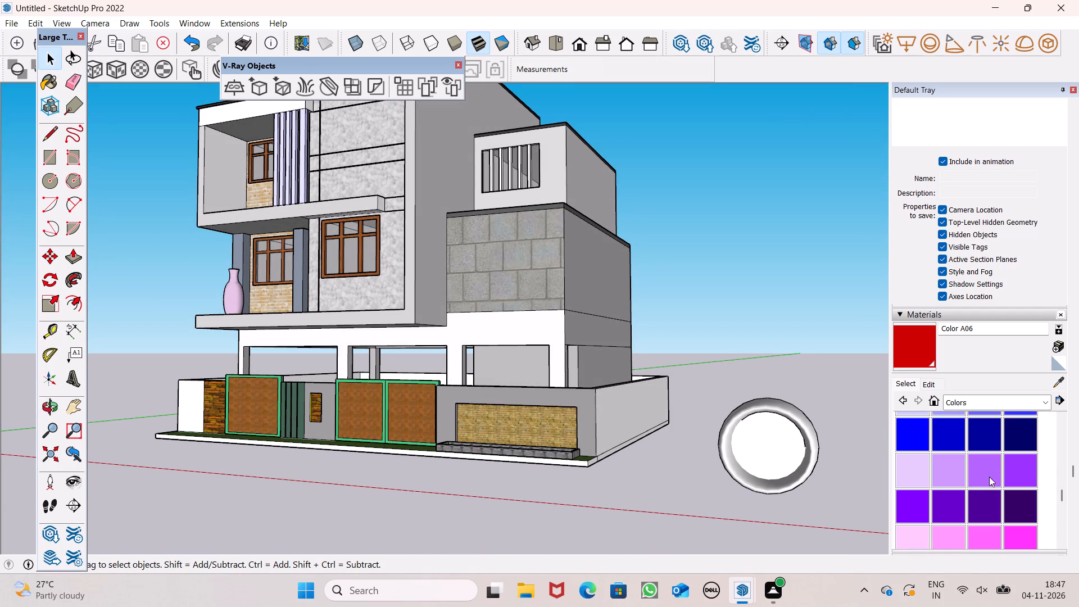
pyautogui.click(933, 436)
pyautogui.click(771, 444)
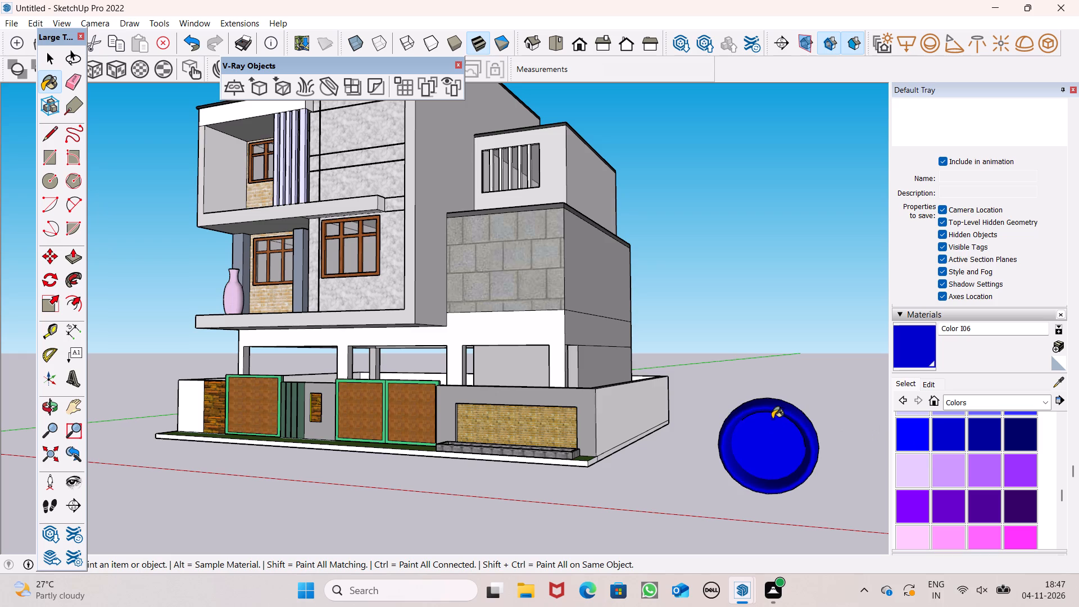
# Lighten the pot's blue Color I06 by setting its RGB green value to 130.
pyautogui.moveTo(791, 449); pyautogui.dragTo(647, 444, button='middle')
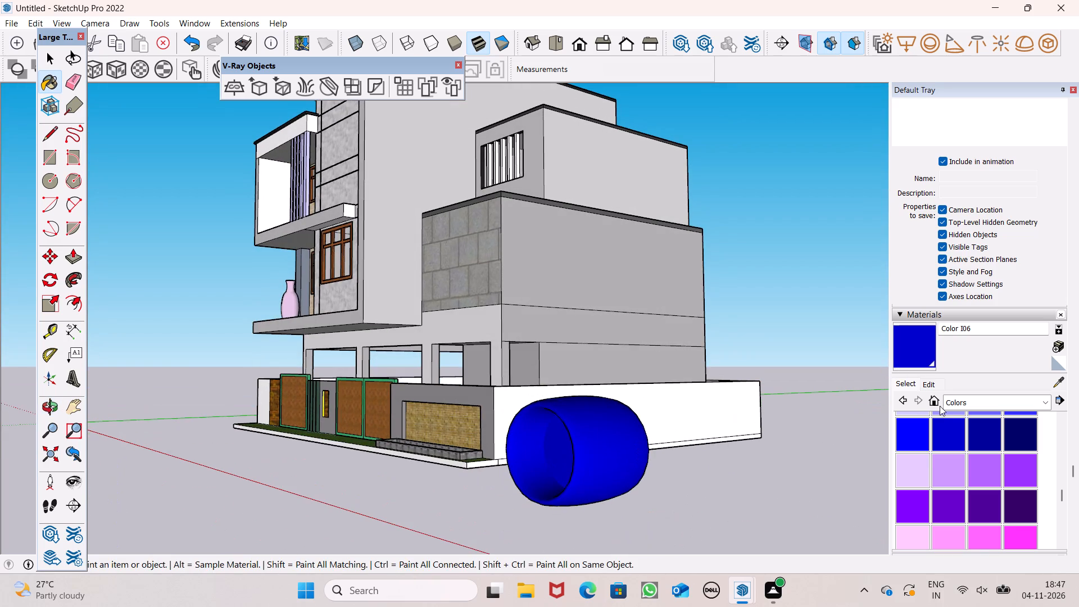
pyautogui.click(930, 383)
pyautogui.click(954, 453)
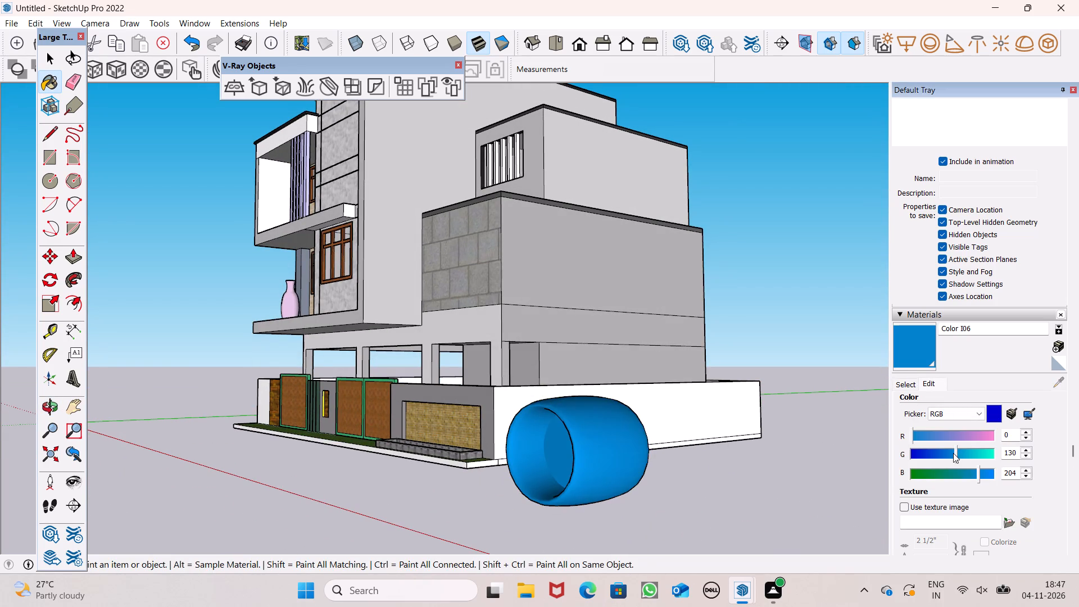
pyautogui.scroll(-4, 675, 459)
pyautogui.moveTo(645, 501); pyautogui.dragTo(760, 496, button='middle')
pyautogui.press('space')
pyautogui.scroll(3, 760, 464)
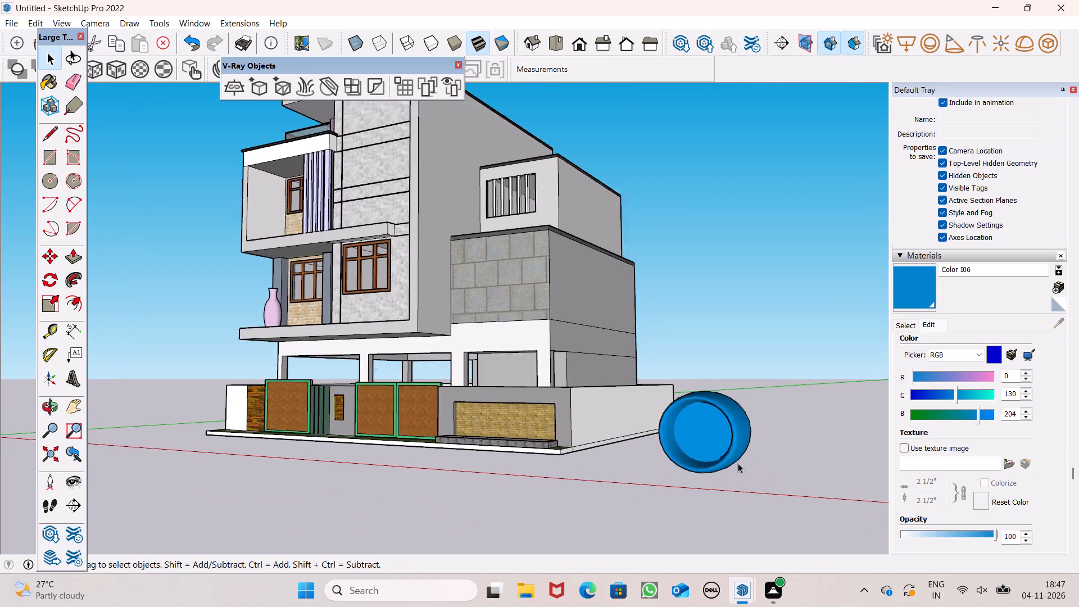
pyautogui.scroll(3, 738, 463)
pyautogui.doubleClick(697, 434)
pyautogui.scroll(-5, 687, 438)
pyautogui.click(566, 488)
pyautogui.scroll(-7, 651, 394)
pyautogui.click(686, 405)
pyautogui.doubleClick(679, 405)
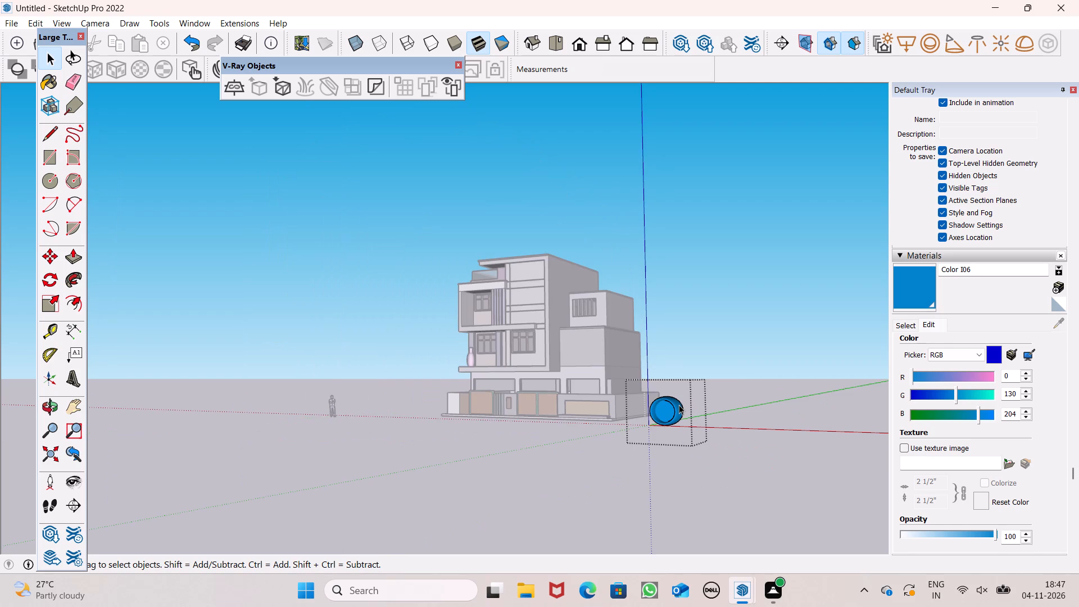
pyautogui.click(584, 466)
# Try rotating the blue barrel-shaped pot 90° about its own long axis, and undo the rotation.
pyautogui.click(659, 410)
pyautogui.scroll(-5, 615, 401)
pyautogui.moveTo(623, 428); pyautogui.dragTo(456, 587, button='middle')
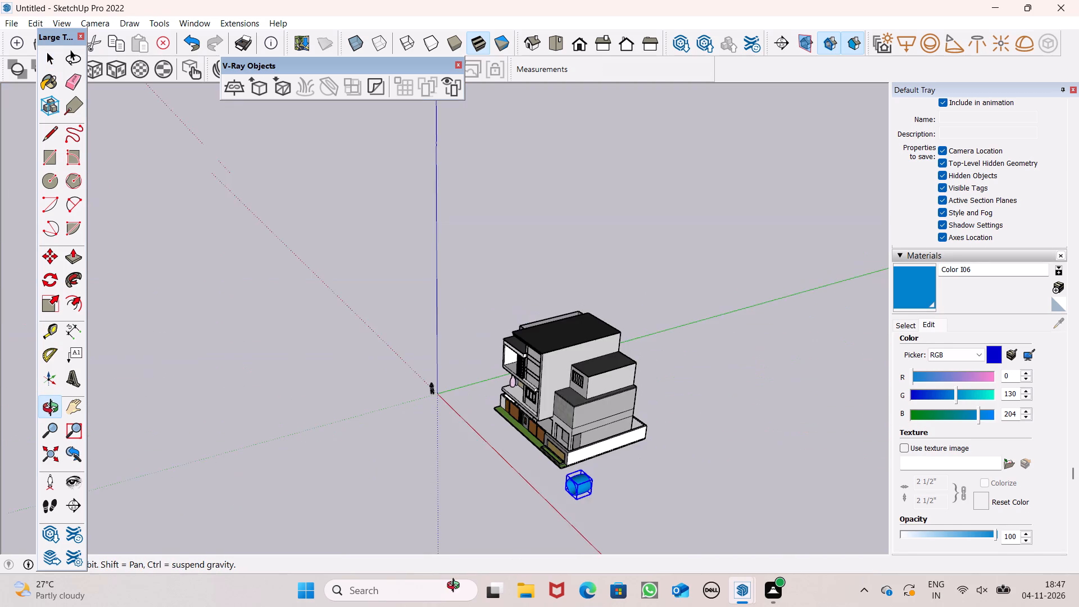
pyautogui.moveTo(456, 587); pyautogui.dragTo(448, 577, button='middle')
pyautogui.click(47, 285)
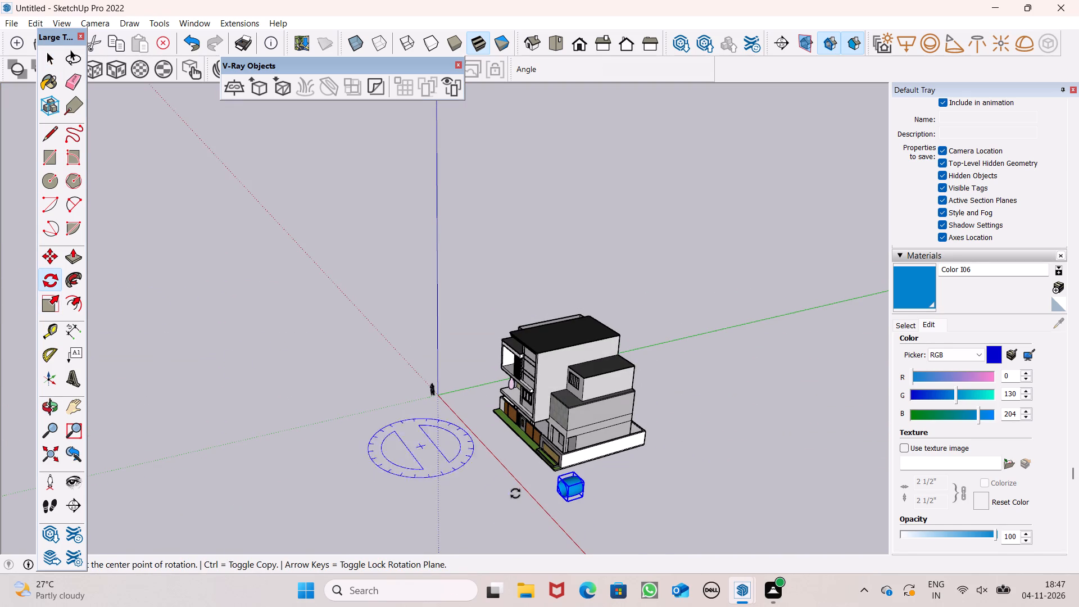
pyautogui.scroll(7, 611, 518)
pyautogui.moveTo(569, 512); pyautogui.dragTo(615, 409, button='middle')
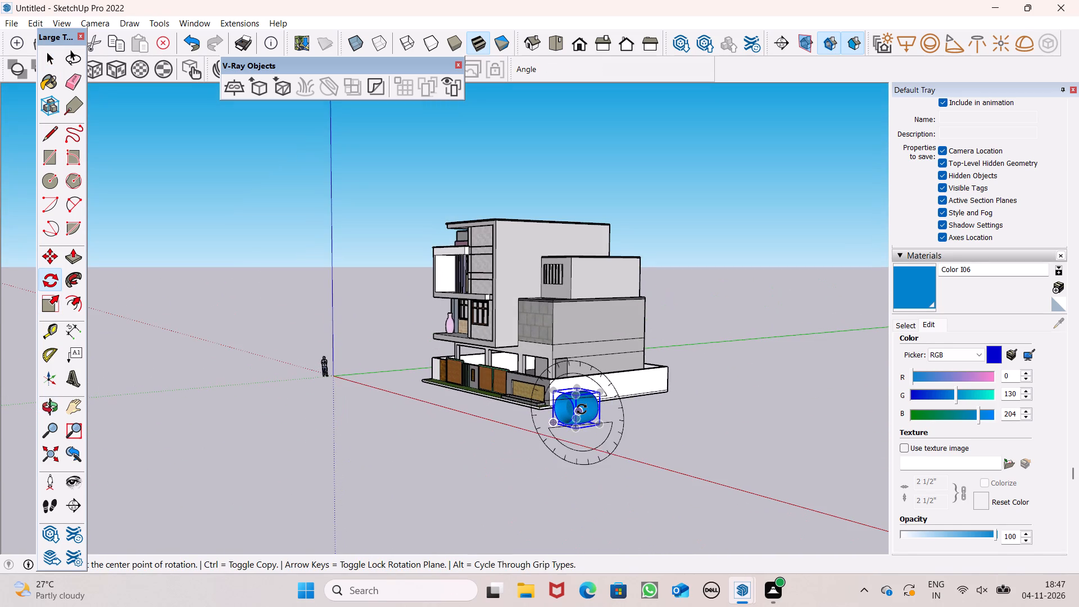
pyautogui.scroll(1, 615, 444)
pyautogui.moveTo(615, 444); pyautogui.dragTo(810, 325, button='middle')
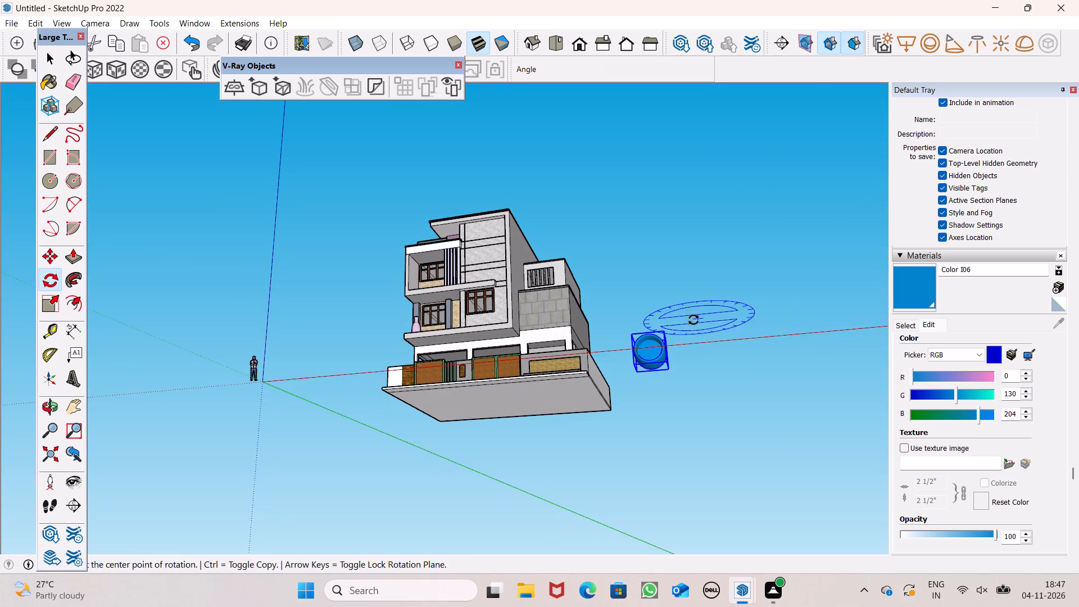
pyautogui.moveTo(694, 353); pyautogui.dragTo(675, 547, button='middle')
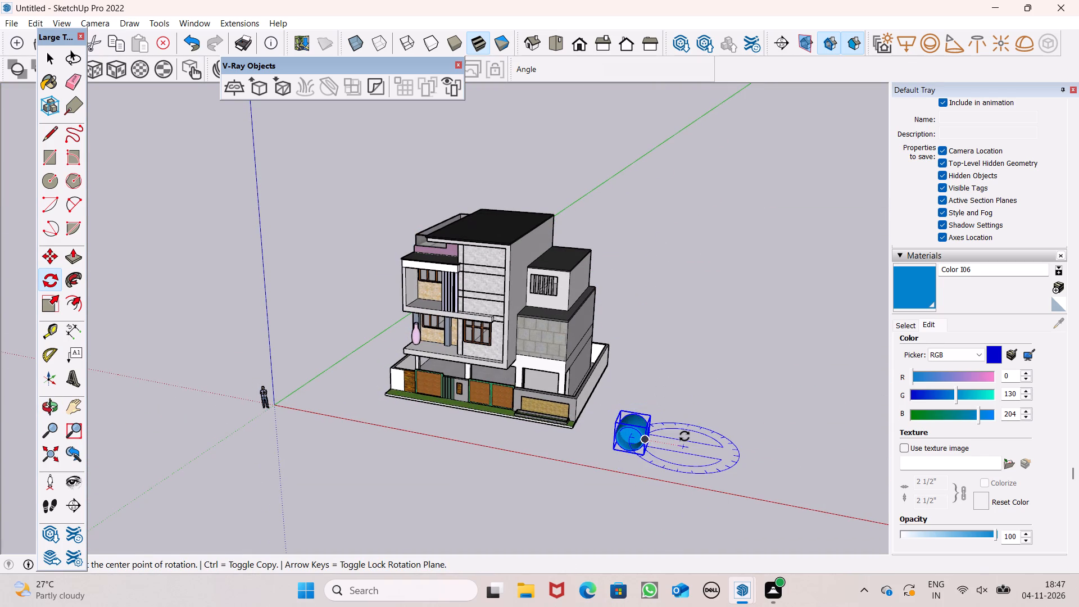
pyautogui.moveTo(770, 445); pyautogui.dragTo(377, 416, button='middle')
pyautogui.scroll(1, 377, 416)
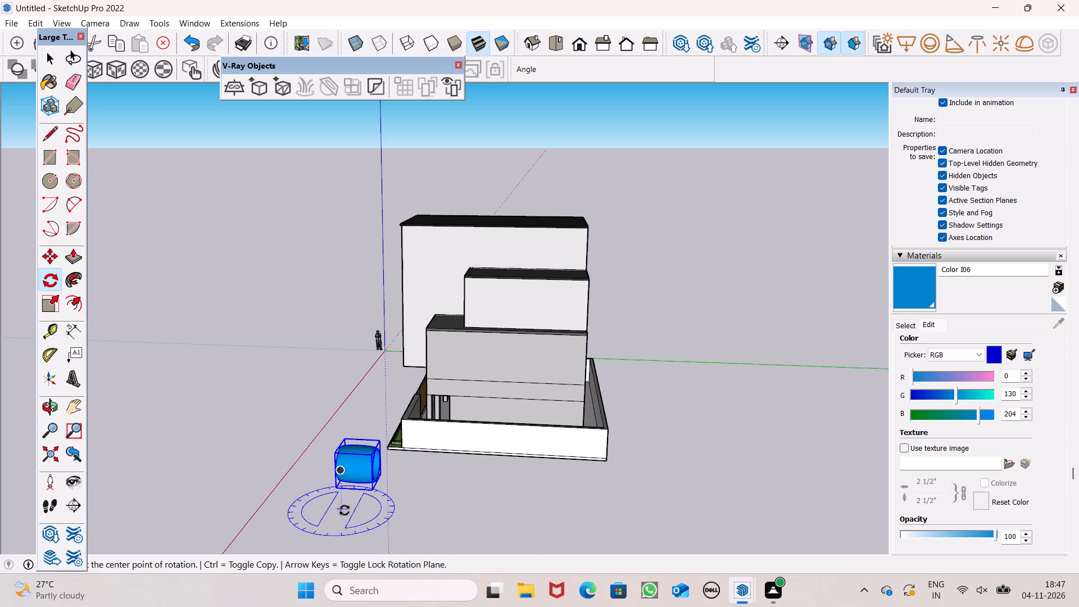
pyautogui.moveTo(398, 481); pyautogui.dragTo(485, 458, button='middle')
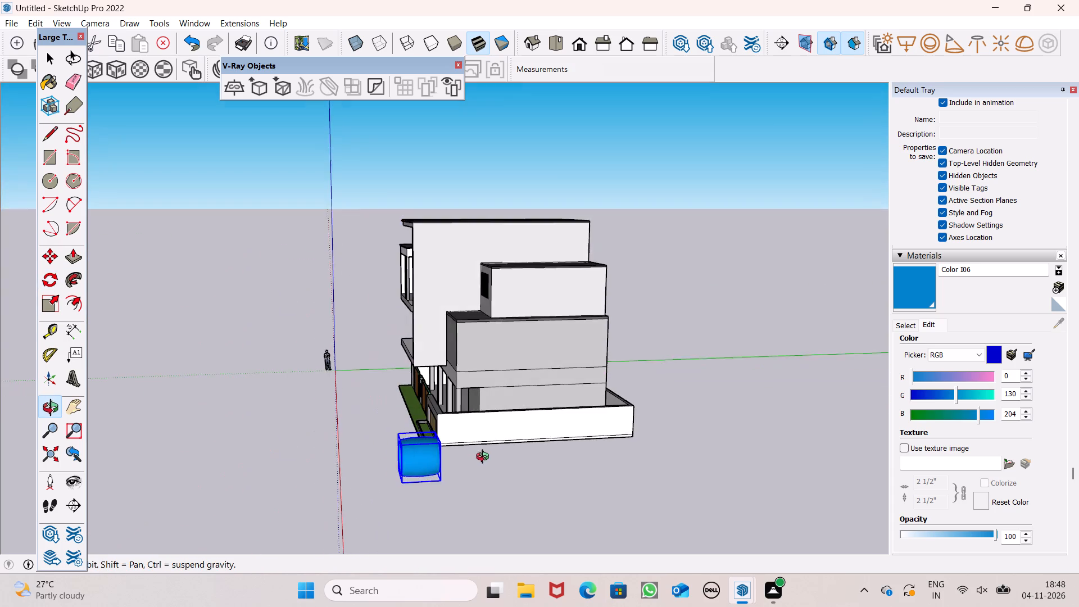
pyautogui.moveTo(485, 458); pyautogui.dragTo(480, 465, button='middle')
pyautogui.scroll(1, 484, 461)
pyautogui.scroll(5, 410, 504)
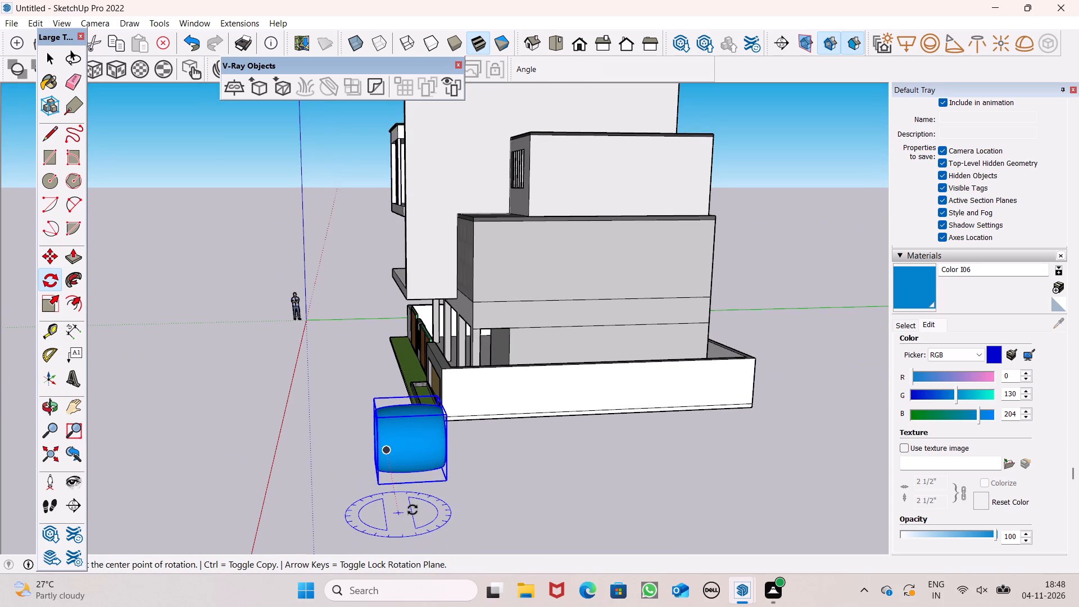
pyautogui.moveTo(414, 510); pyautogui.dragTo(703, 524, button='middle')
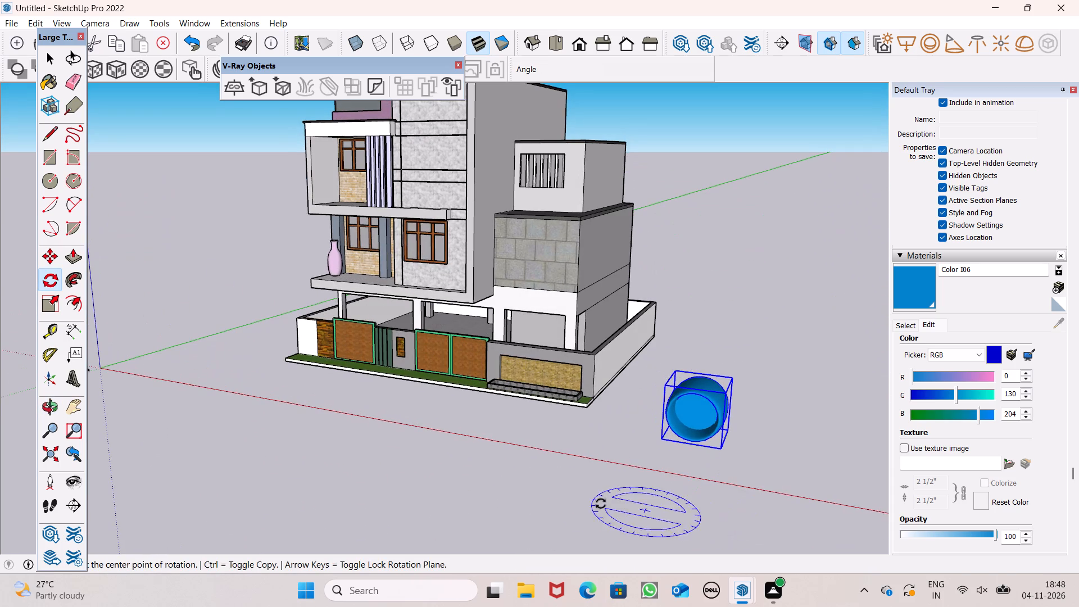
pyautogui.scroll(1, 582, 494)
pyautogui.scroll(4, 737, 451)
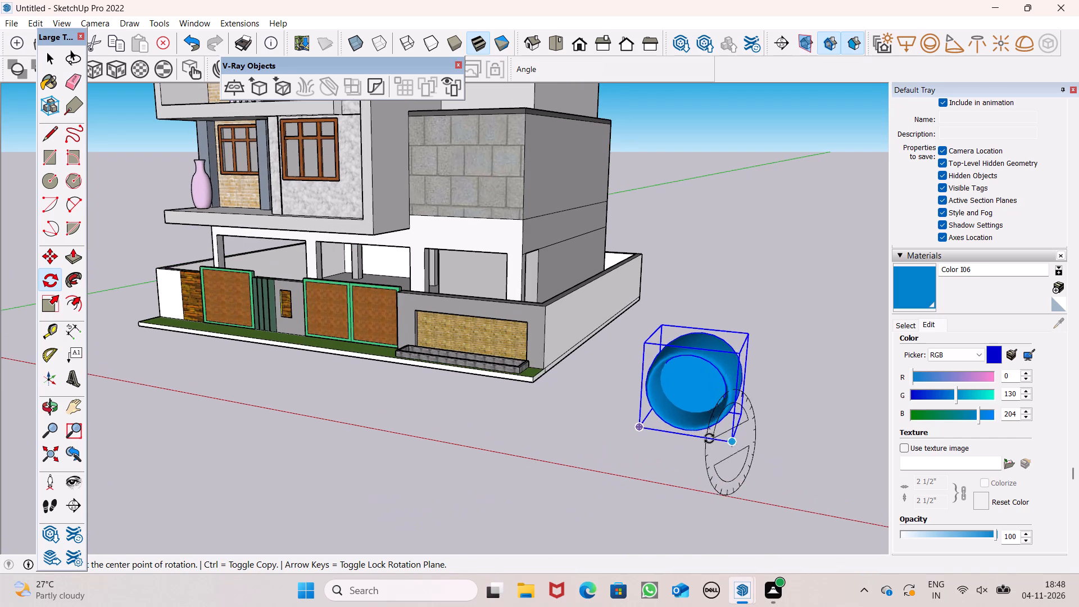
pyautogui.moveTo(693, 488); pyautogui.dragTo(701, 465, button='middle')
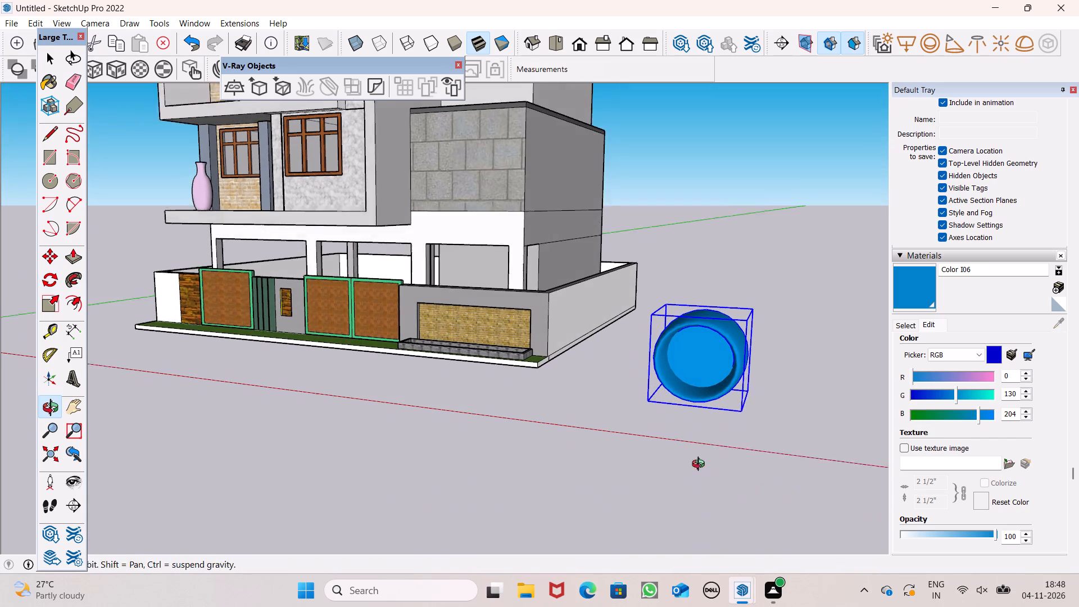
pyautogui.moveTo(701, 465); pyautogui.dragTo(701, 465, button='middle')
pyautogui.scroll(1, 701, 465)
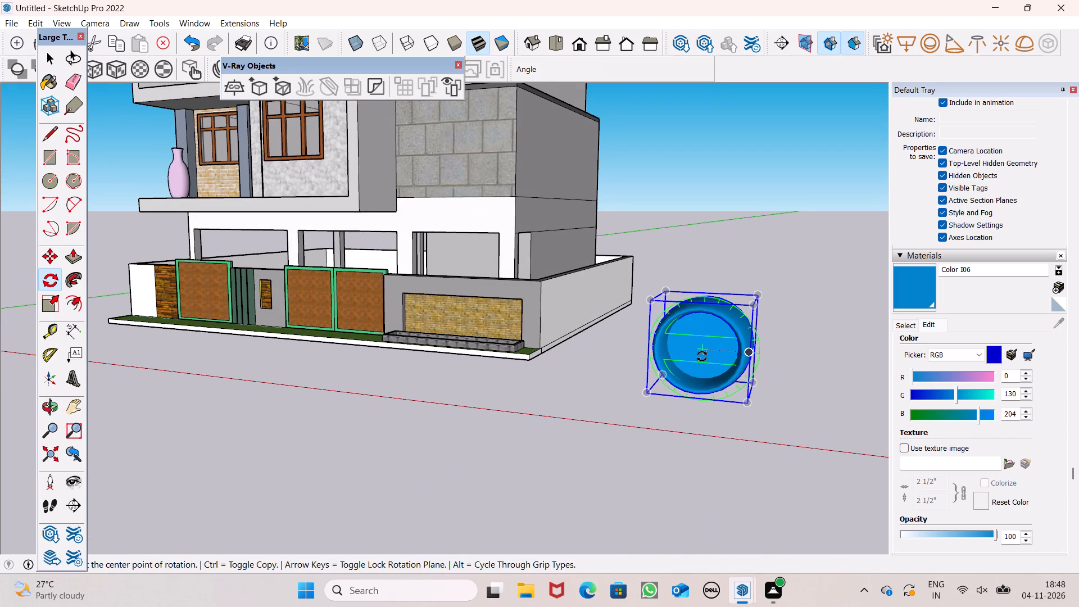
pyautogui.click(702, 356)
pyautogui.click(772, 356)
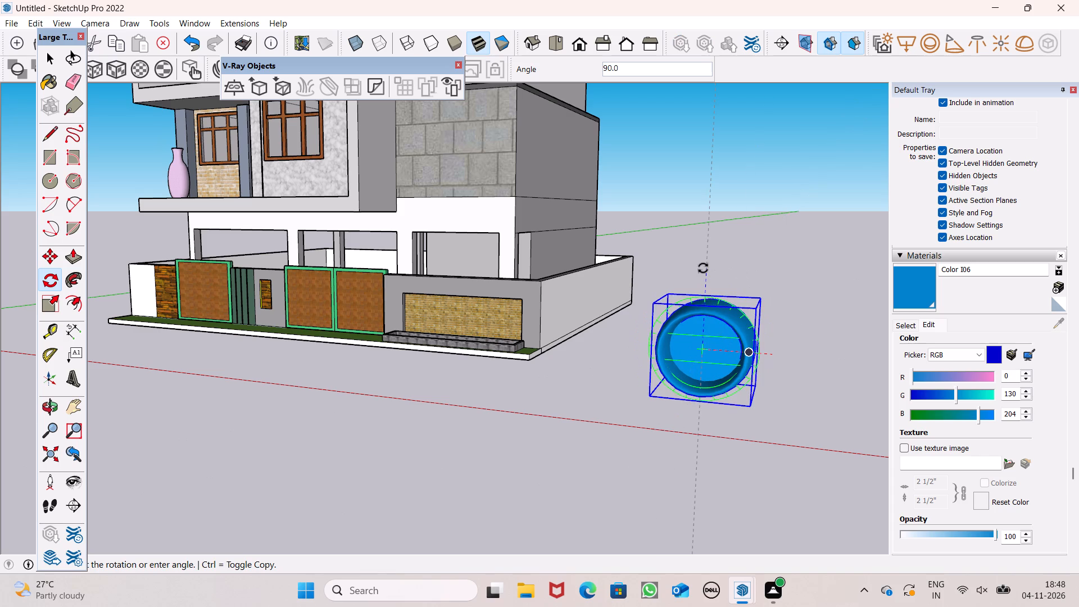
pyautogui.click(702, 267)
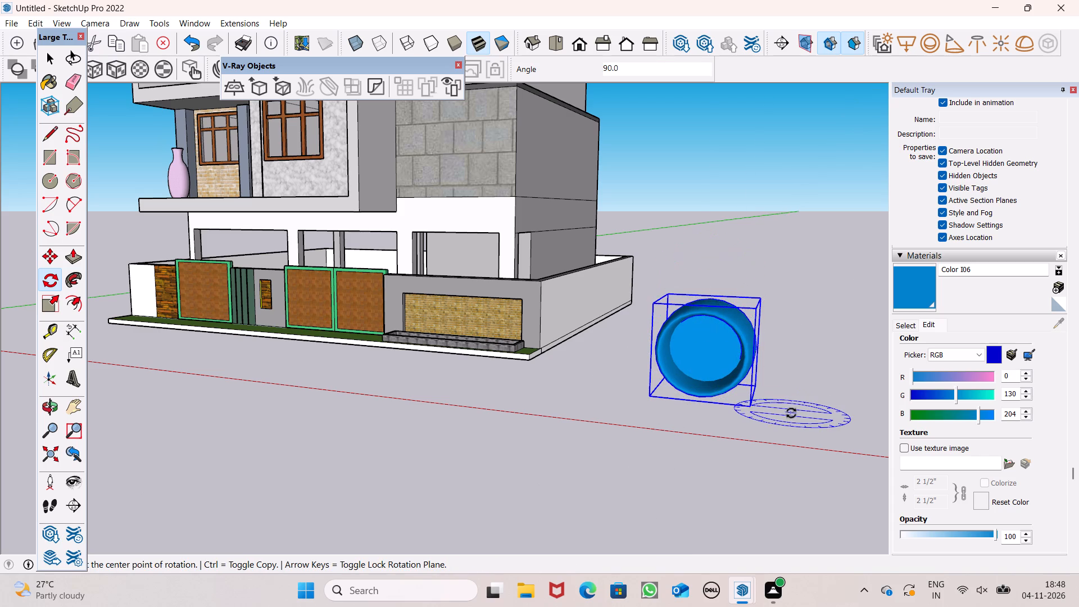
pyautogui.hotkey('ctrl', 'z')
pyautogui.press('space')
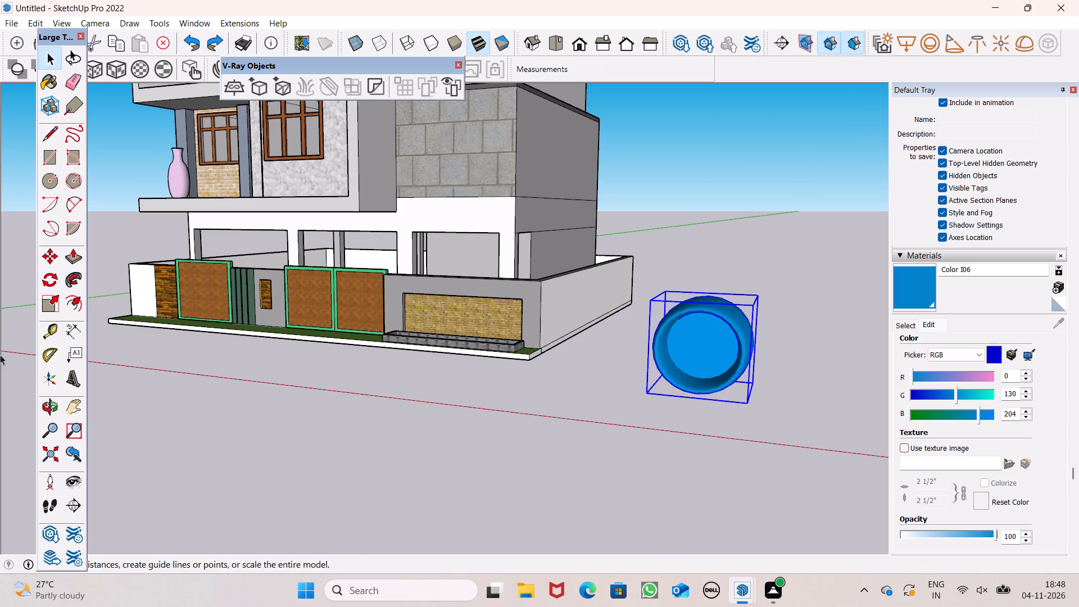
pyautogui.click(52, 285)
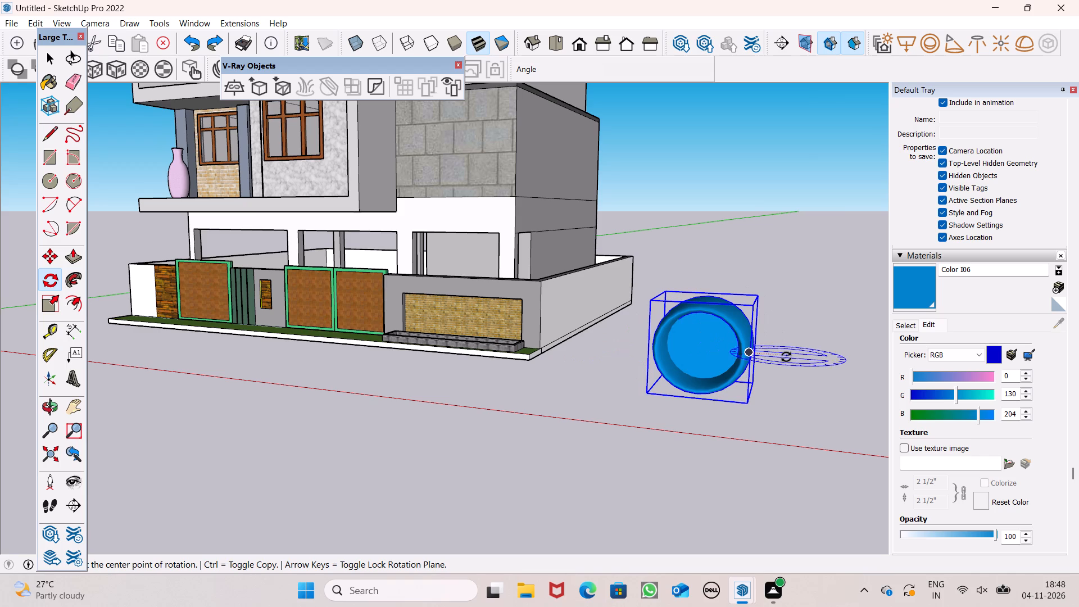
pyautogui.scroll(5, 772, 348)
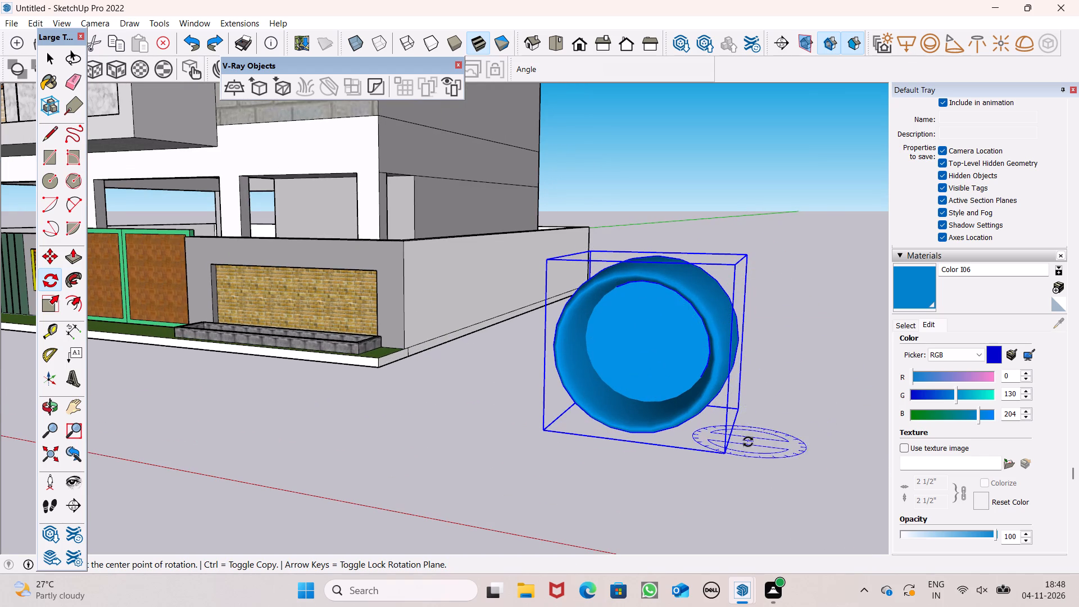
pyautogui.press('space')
# Slim the lying blue pot by scaling it to about 0.55 along the red axis and about 0.64, then 0.83, along the blue axis.
pyautogui.scroll(-3, 754, 494)
pyautogui.scroll(-4, 545, 411)
pyautogui.moveTo(593, 455); pyautogui.dragTo(605, 501, button='middle')
pyautogui.scroll(1, 605, 501)
pyautogui.scroll(-6, 506, 382)
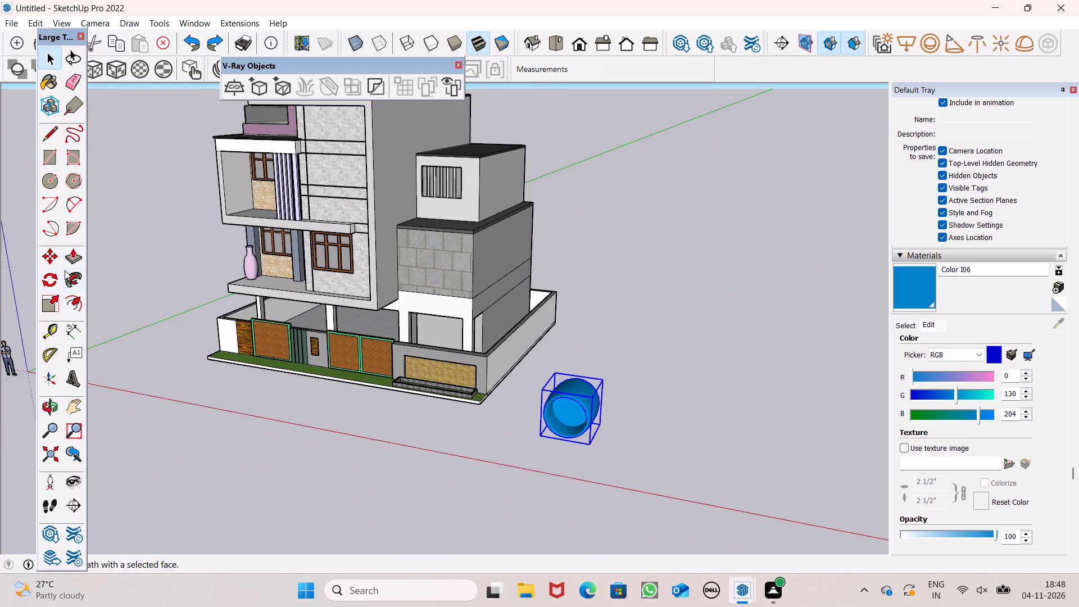
pyautogui.click(47, 301)
pyautogui.scroll(4, 600, 372)
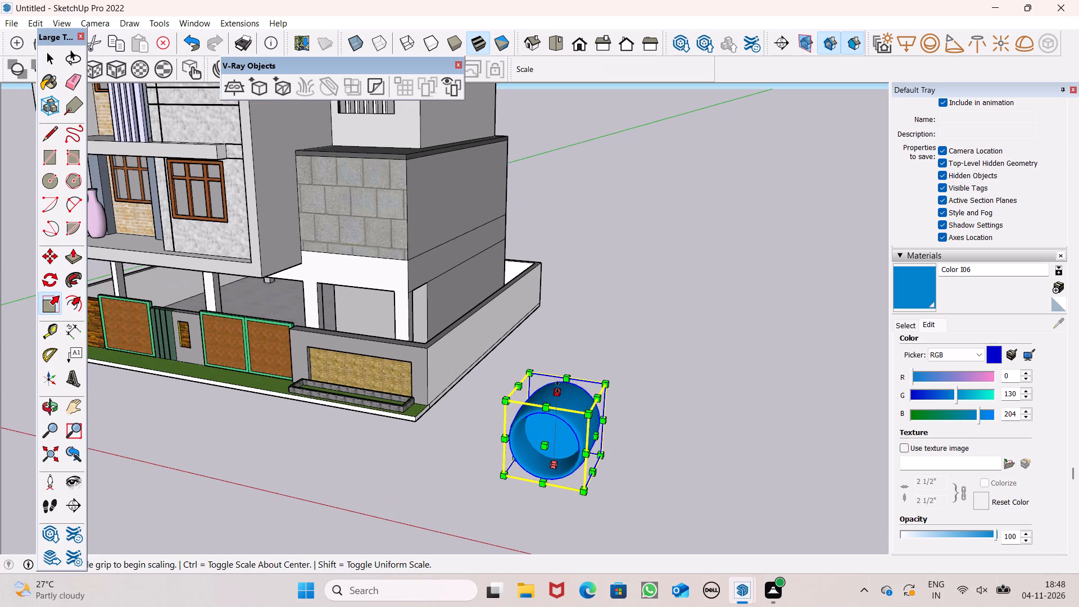
pyautogui.moveTo(556, 390); pyautogui.dragTo(566, 419)
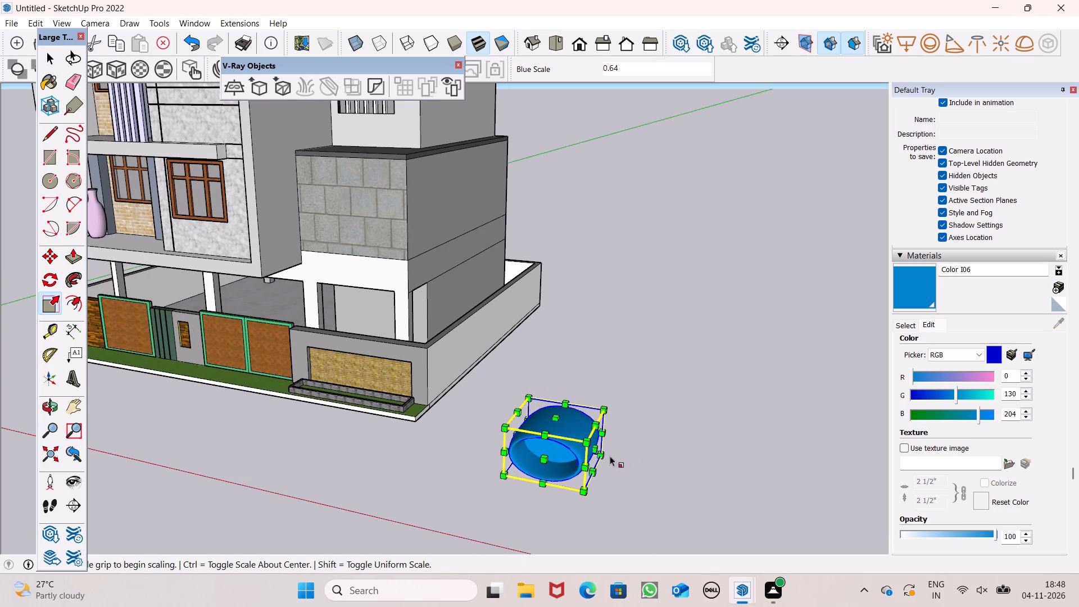
pyautogui.moveTo(597, 450); pyautogui.dragTo(559, 444)
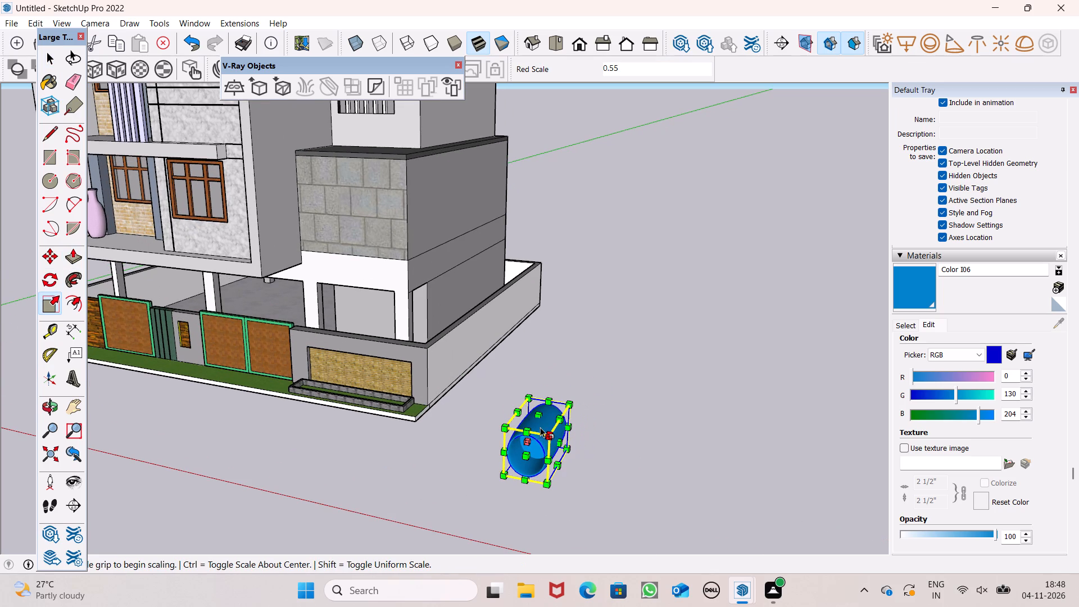
pyautogui.moveTo(536, 414); pyautogui.dragTo(538, 424)
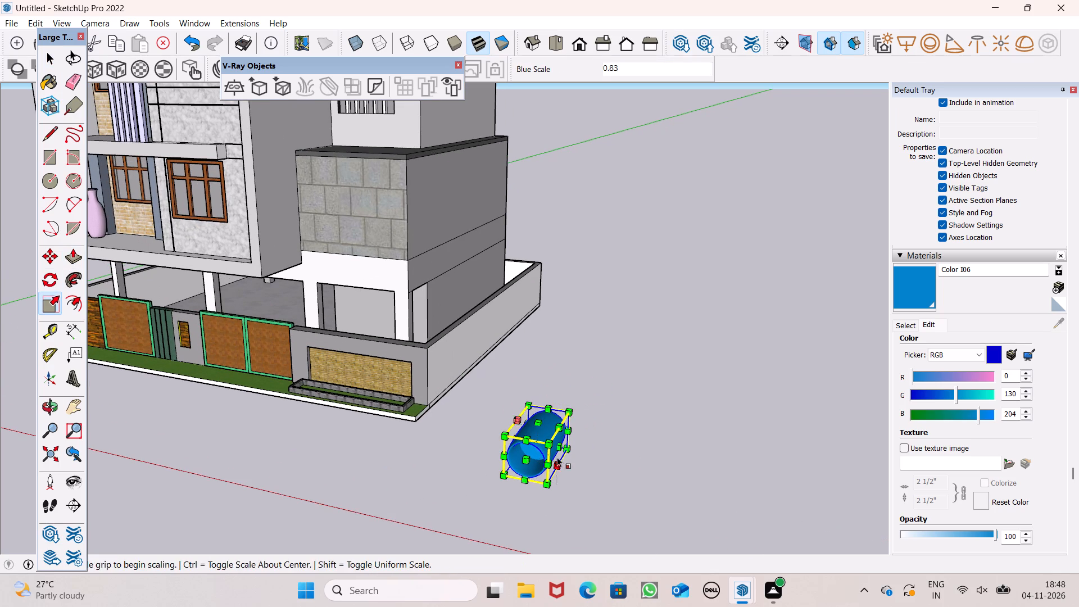
pyautogui.moveTo(557, 457); pyautogui.dragTo(561, 312, button='middle')
pyautogui.scroll(1, 561, 312)
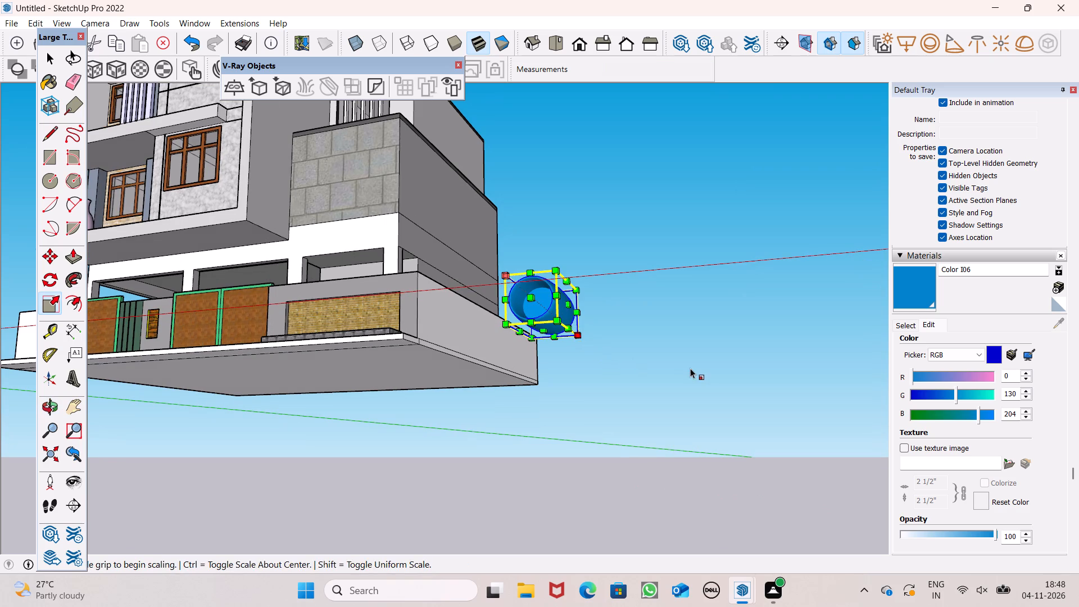
pyautogui.press('space')
# Rotate the blue pot 90° about the red axis from its lower front corner so it stands upright.
pyautogui.scroll(7, 562, 258)
pyautogui.scroll(-2, 554, 287)
pyautogui.moveTo(539, 324); pyautogui.dragTo(527, 421, button='middle')
pyautogui.scroll(1, 524, 423)
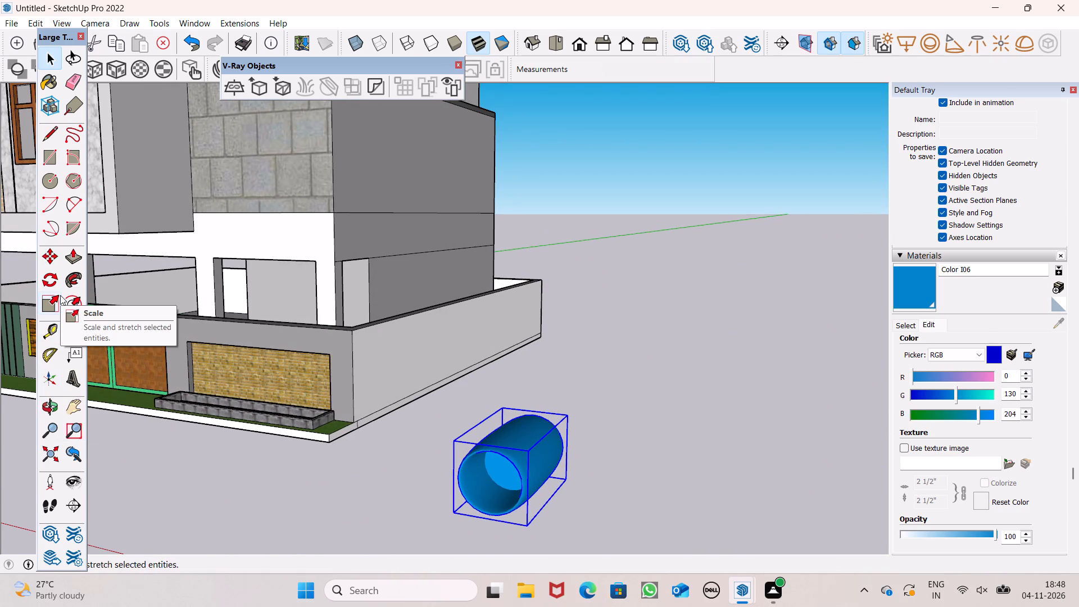
pyautogui.click(49, 277)
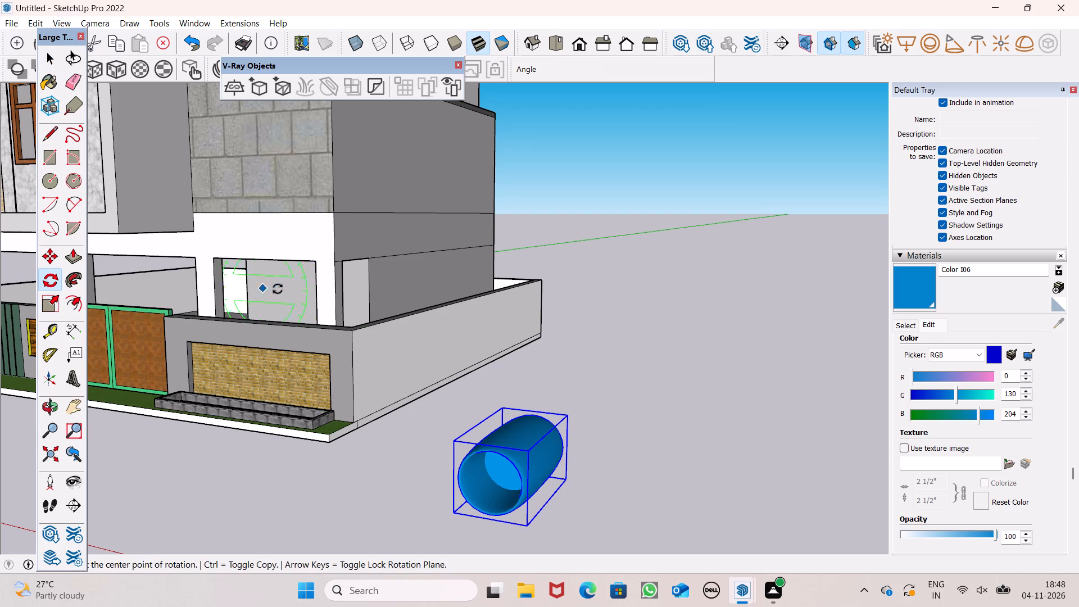
pyautogui.scroll(-2, 278, 288)
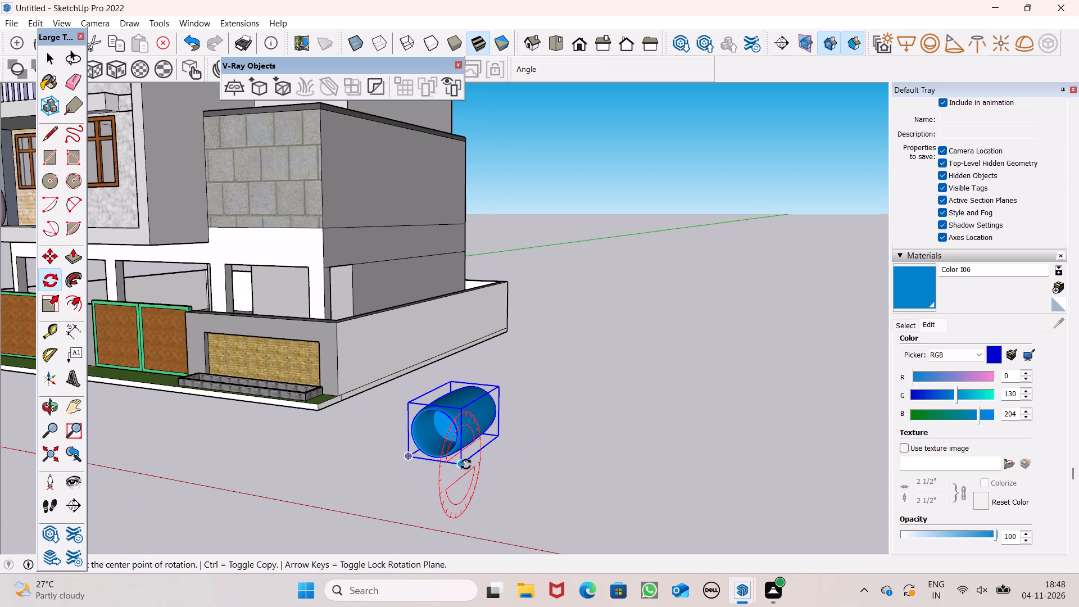
pyautogui.click(466, 464)
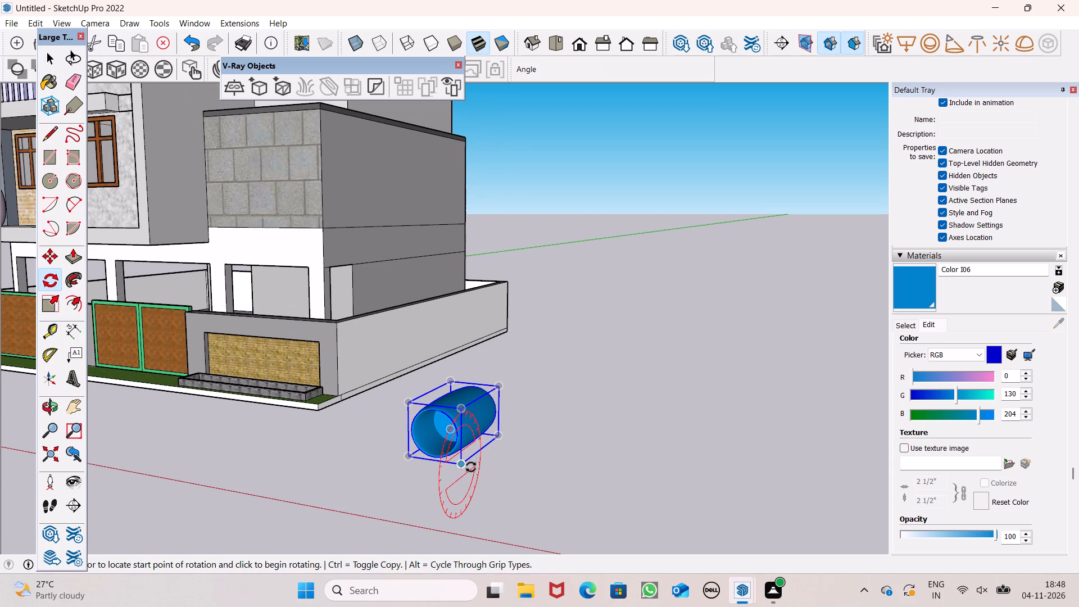
pyautogui.click(427, 497)
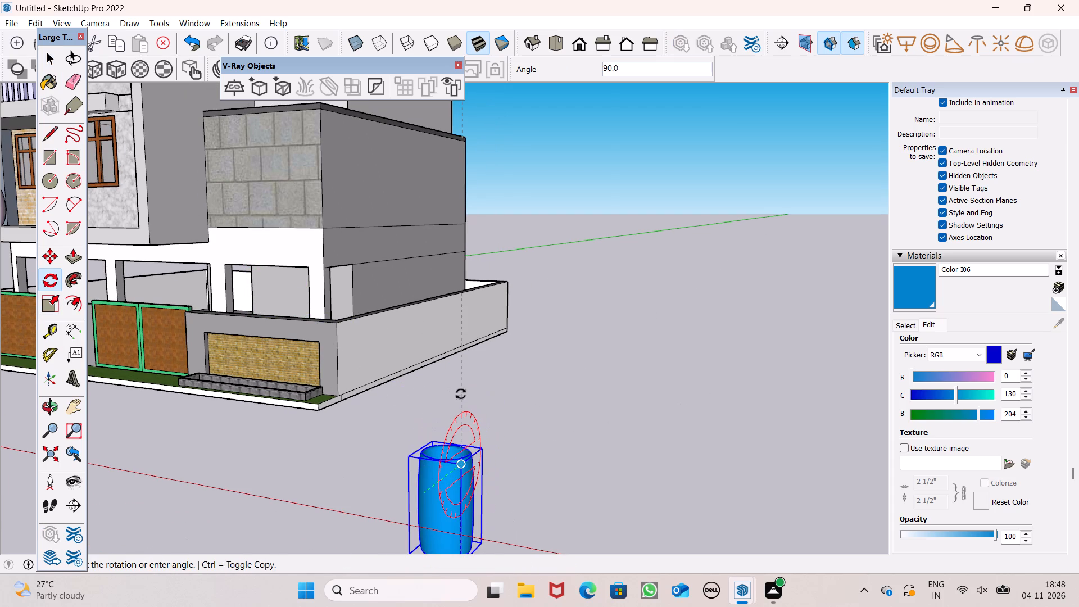
pyautogui.click(461, 394)
pyautogui.press('space')
# Move the upright blue pot by its base corner to the outside of the side boundary wall, near the front corner.
pyautogui.scroll(-5, 472, 413)
pyautogui.moveTo(485, 455); pyautogui.dragTo(536, 461, button='middle')
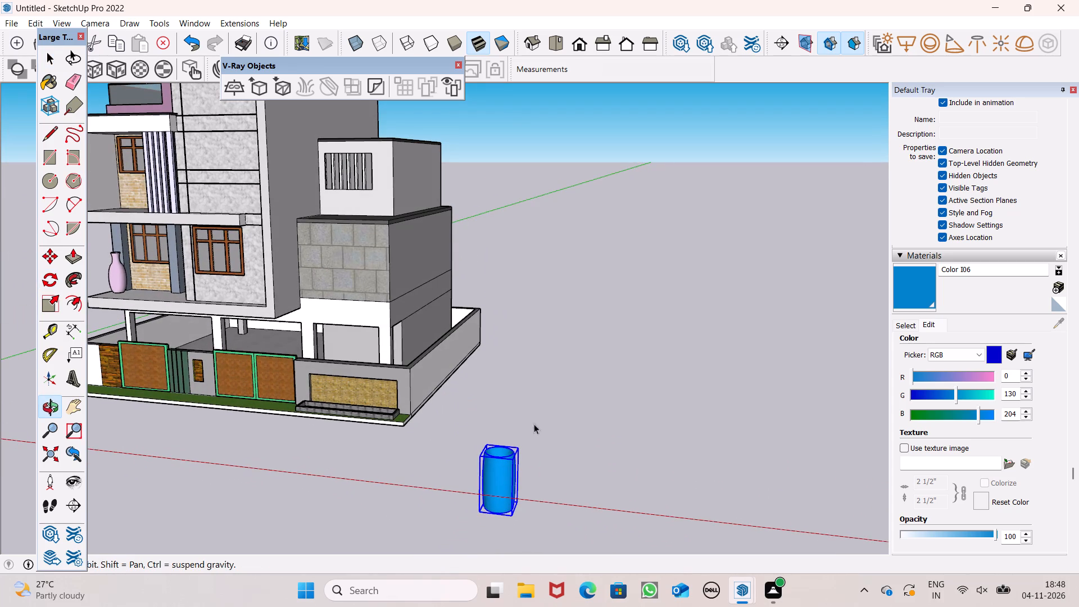
pyautogui.scroll(7, 520, 485)
pyautogui.scroll(-6, 560, 361)
pyautogui.moveTo(555, 483); pyautogui.dragTo(589, 519, button='middle')
pyautogui.press('m')
pyautogui.press('Return')
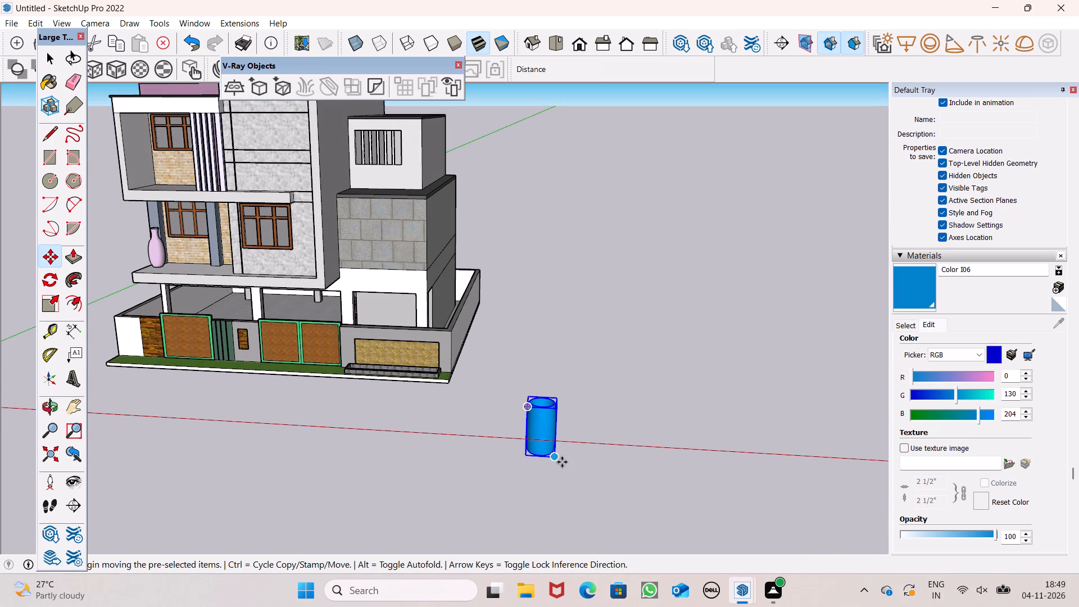
pyautogui.moveTo(555, 457); pyautogui.dragTo(481, 392)
pyautogui.moveTo(428, 450); pyautogui.dragTo(464, 518, button='middle')
pyautogui.scroll(1, 464, 518)
pyautogui.scroll(6, 419, 333)
pyautogui.scroll(-1, 437, 321)
pyautogui.scroll(5, 433, 419)
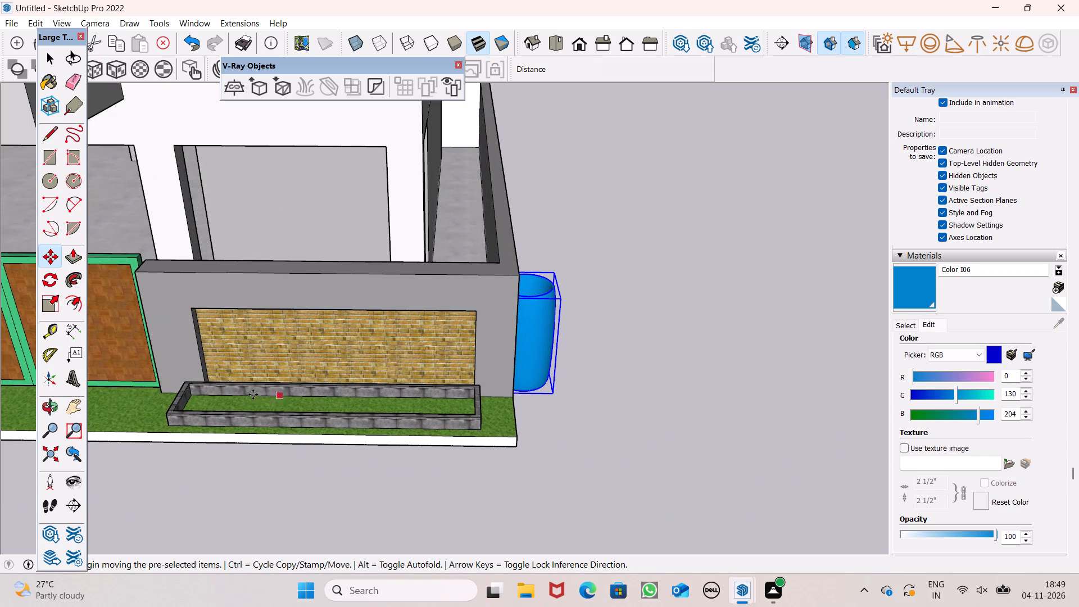
pyautogui.press('space')
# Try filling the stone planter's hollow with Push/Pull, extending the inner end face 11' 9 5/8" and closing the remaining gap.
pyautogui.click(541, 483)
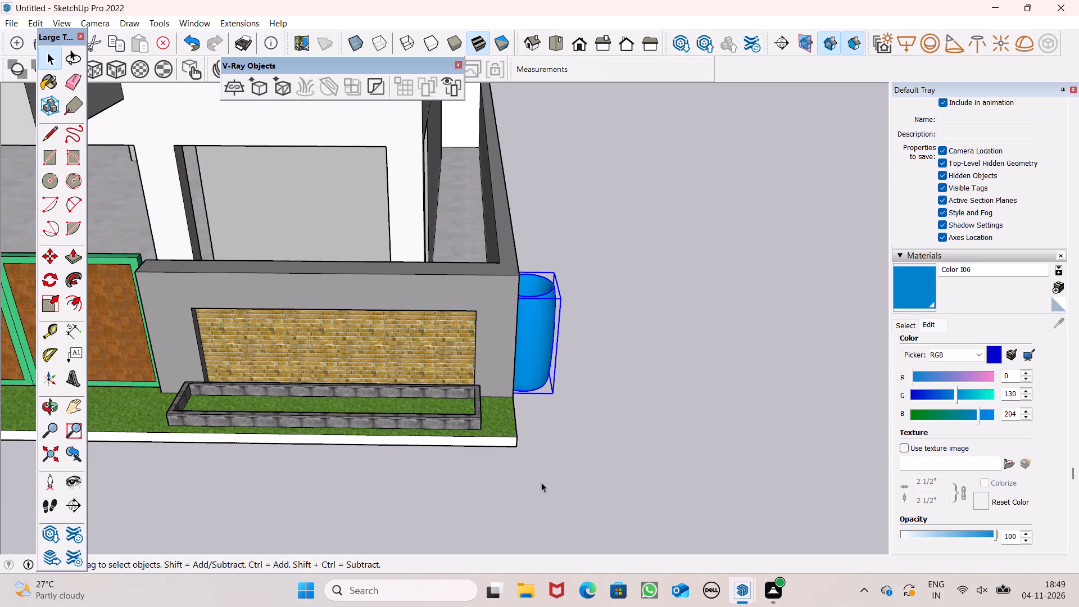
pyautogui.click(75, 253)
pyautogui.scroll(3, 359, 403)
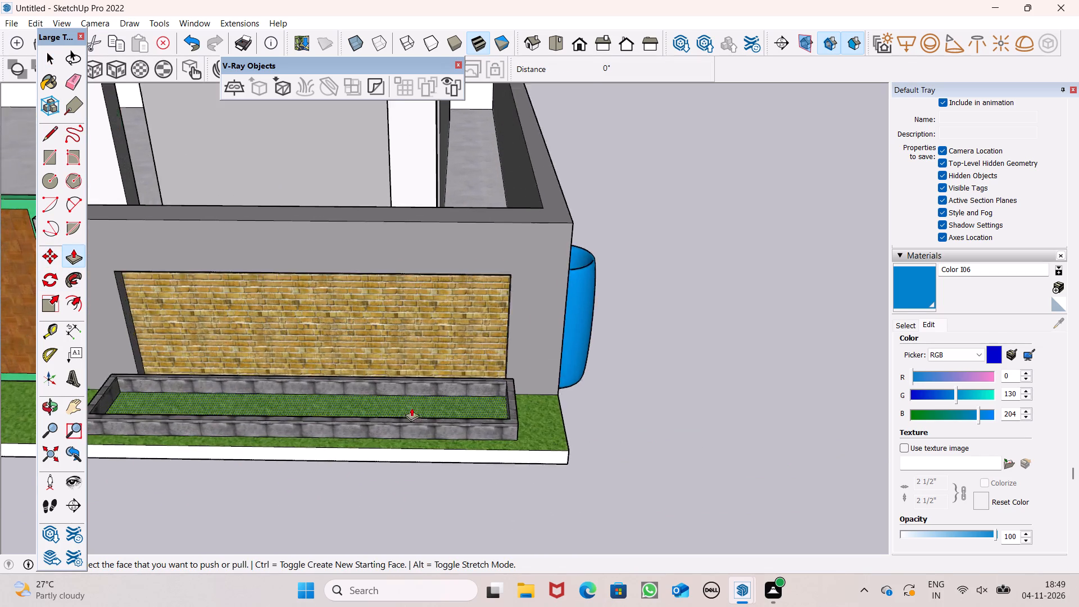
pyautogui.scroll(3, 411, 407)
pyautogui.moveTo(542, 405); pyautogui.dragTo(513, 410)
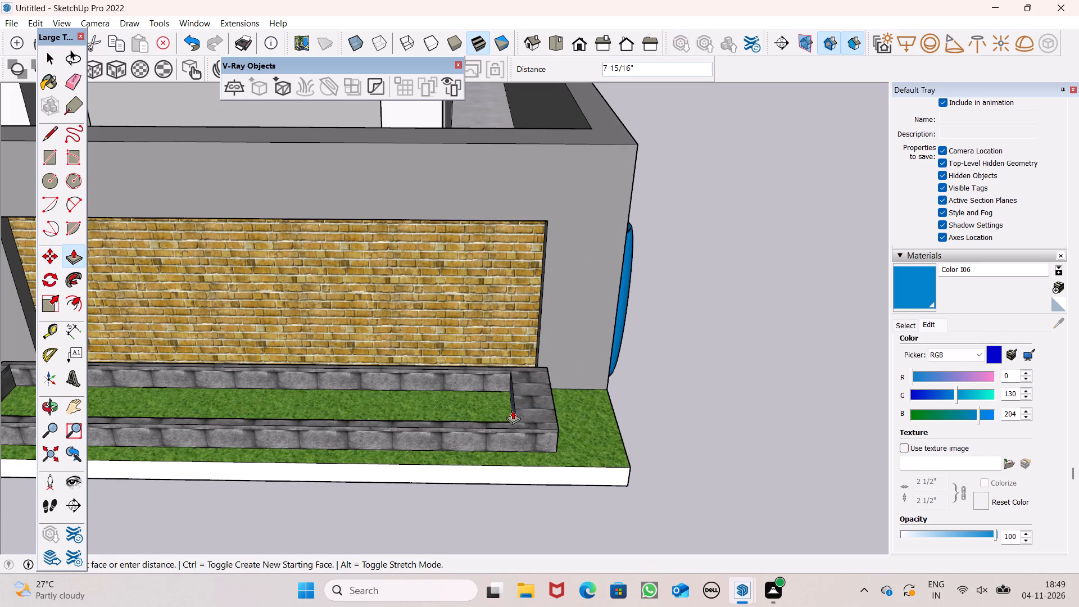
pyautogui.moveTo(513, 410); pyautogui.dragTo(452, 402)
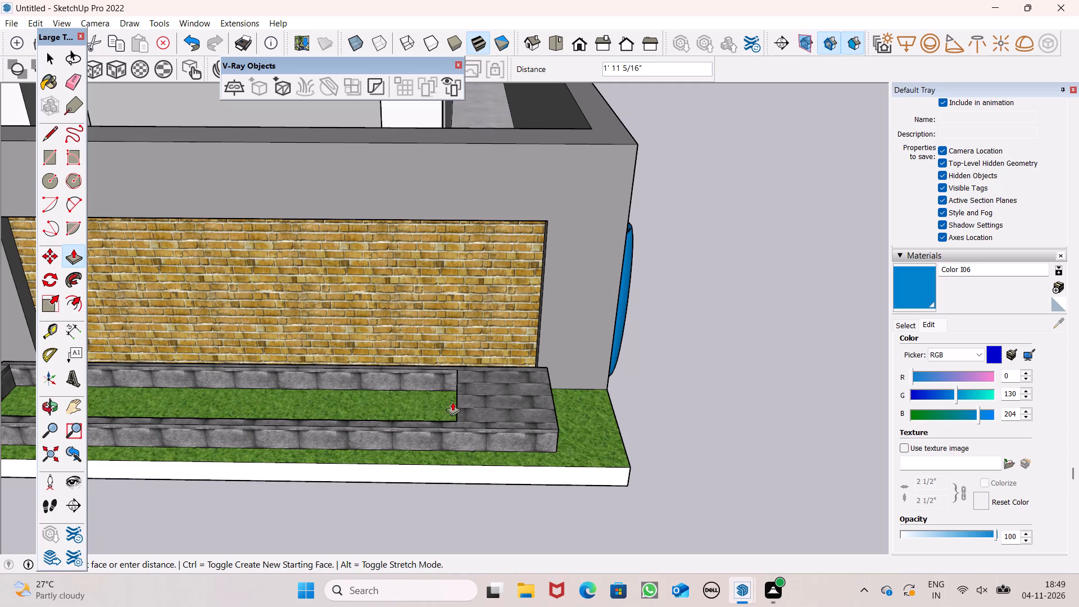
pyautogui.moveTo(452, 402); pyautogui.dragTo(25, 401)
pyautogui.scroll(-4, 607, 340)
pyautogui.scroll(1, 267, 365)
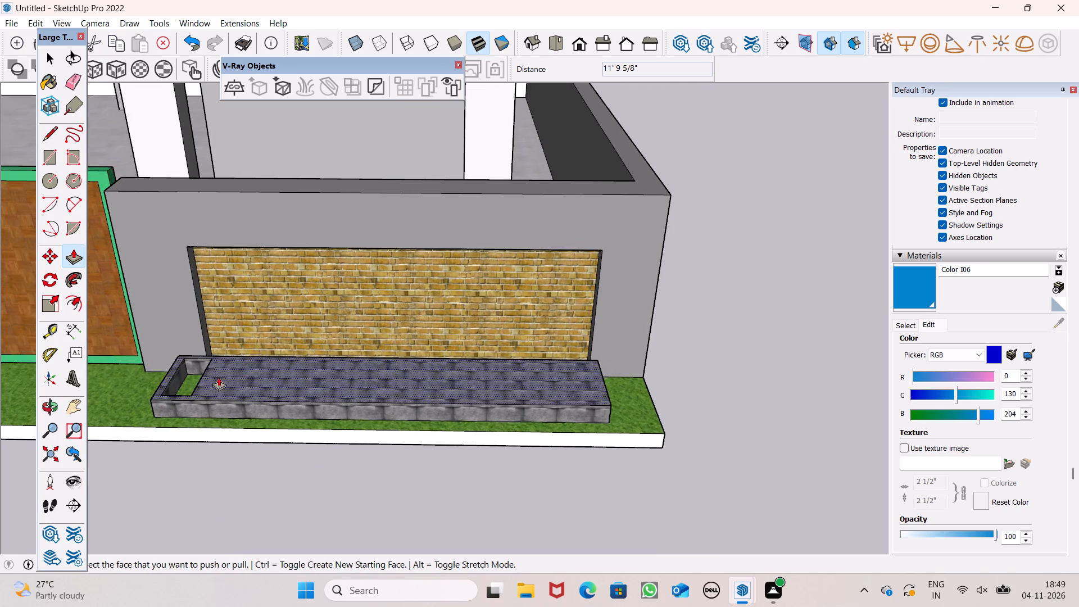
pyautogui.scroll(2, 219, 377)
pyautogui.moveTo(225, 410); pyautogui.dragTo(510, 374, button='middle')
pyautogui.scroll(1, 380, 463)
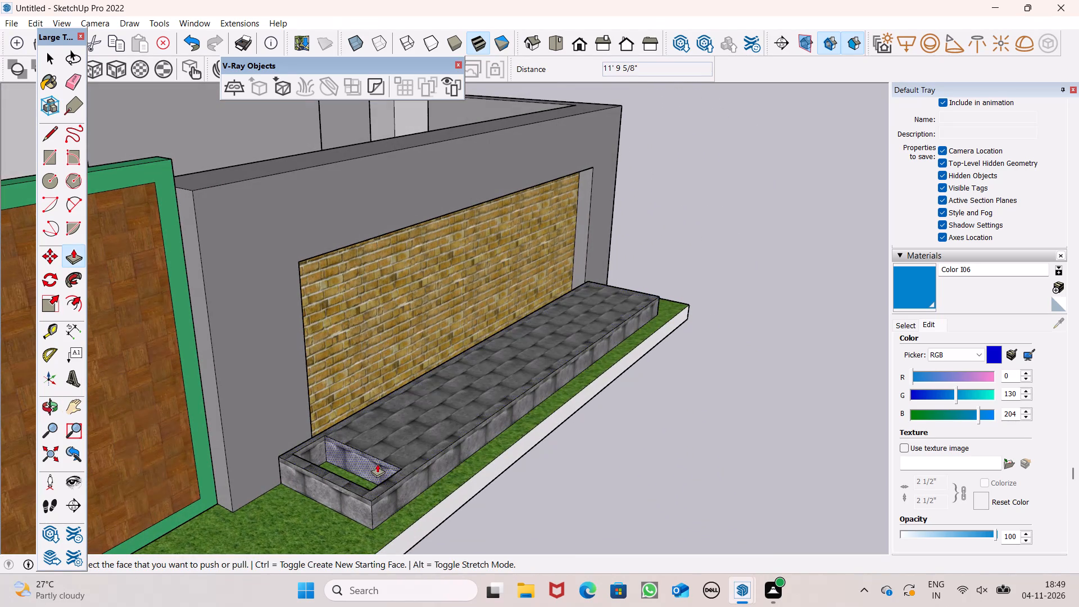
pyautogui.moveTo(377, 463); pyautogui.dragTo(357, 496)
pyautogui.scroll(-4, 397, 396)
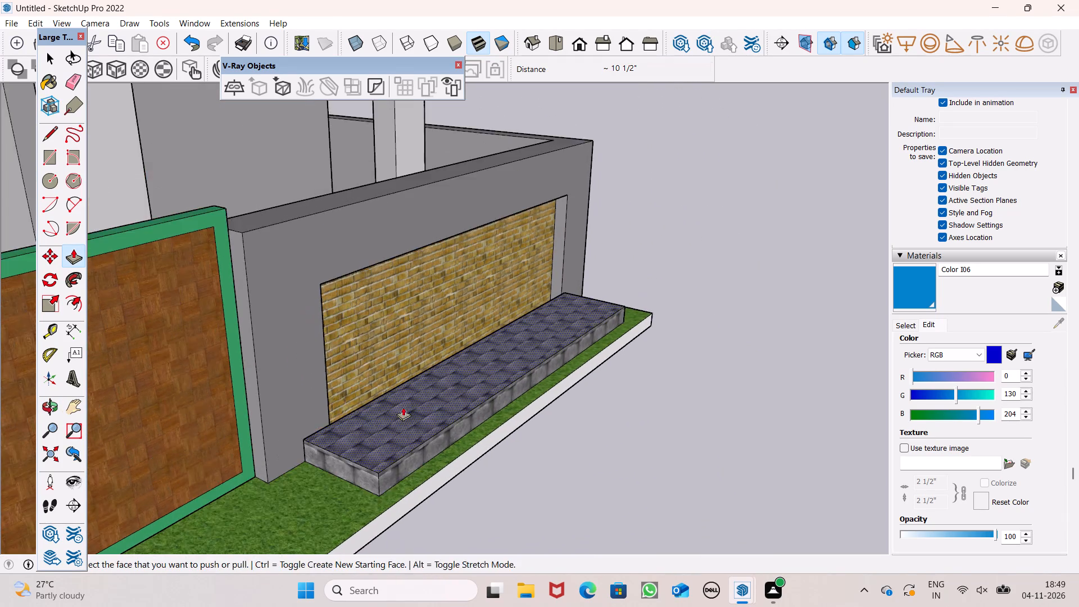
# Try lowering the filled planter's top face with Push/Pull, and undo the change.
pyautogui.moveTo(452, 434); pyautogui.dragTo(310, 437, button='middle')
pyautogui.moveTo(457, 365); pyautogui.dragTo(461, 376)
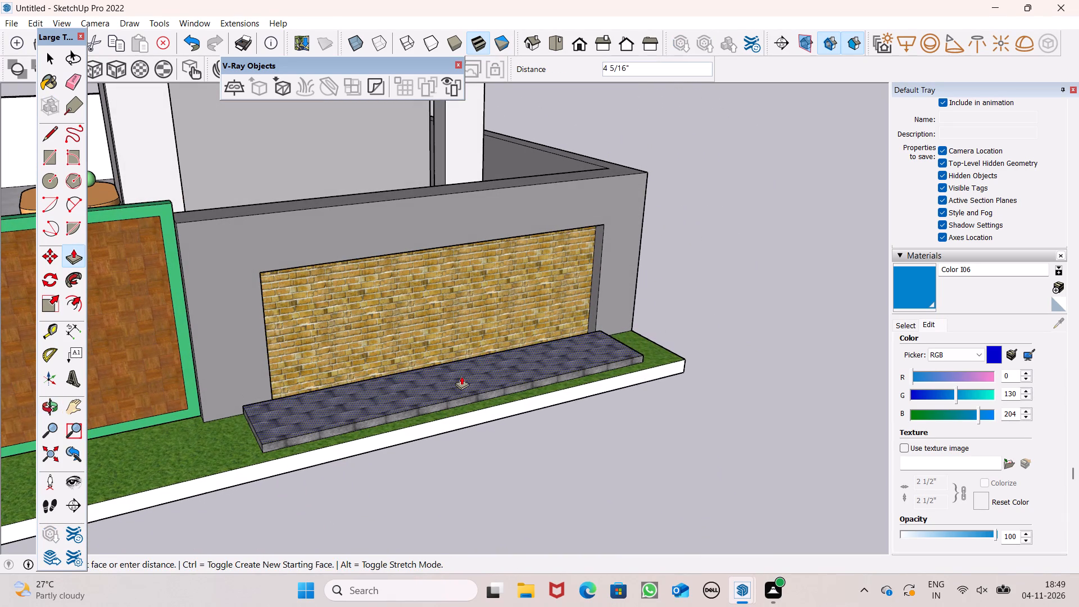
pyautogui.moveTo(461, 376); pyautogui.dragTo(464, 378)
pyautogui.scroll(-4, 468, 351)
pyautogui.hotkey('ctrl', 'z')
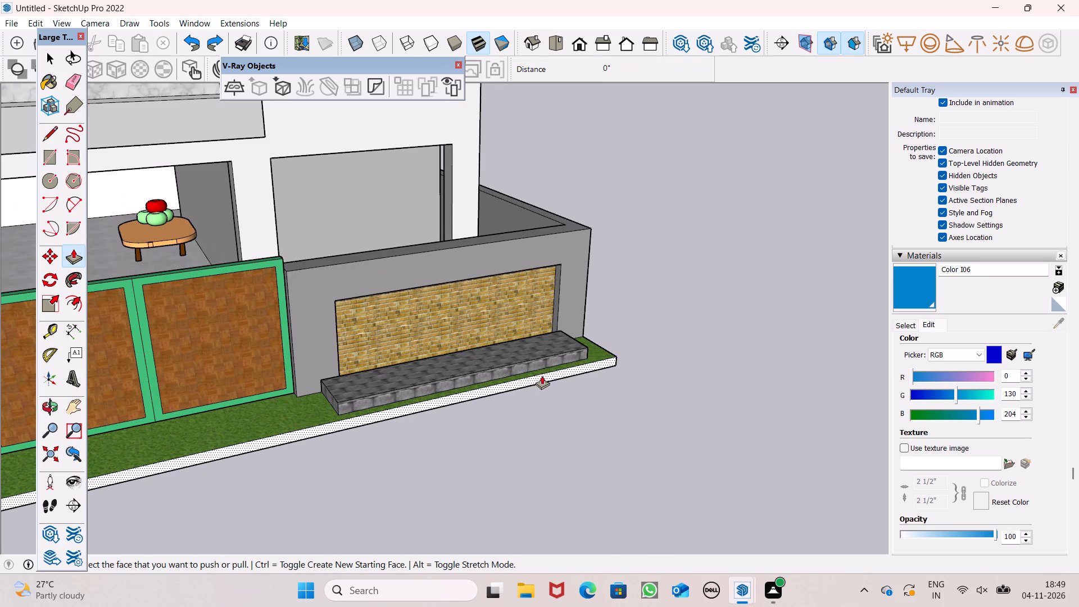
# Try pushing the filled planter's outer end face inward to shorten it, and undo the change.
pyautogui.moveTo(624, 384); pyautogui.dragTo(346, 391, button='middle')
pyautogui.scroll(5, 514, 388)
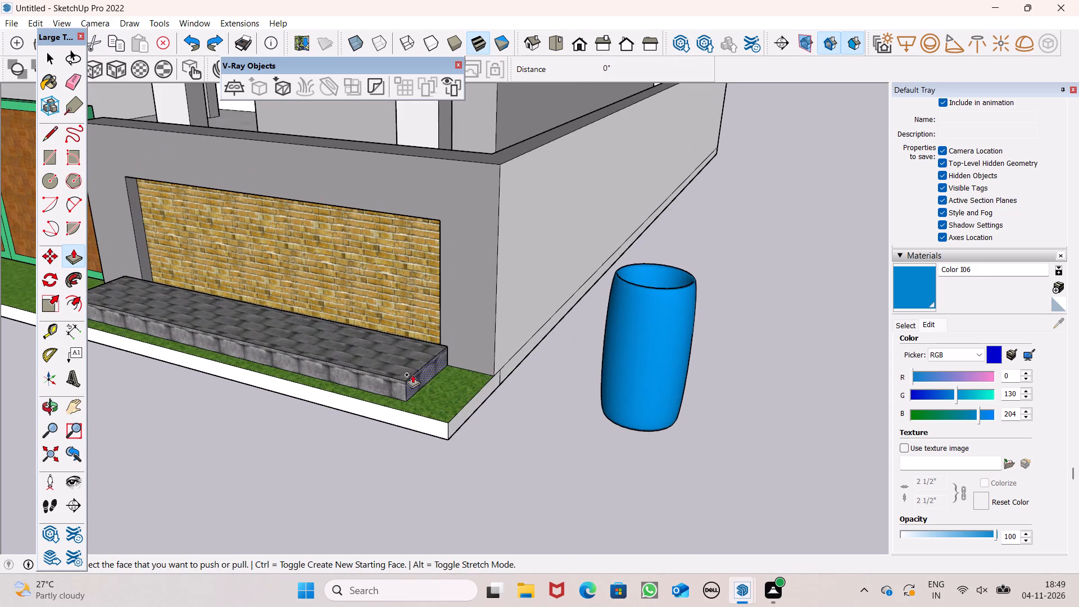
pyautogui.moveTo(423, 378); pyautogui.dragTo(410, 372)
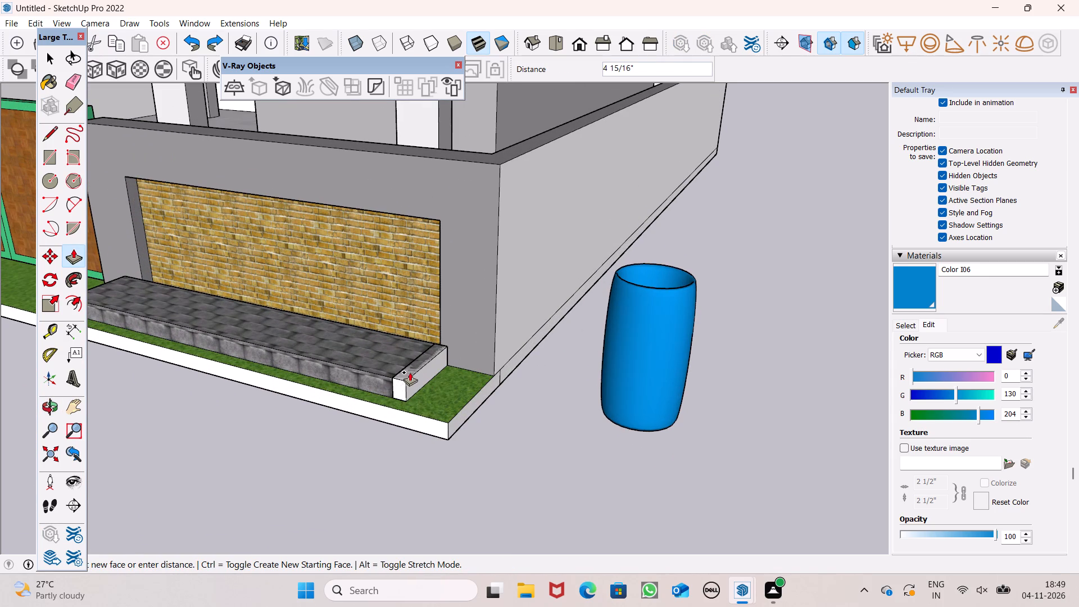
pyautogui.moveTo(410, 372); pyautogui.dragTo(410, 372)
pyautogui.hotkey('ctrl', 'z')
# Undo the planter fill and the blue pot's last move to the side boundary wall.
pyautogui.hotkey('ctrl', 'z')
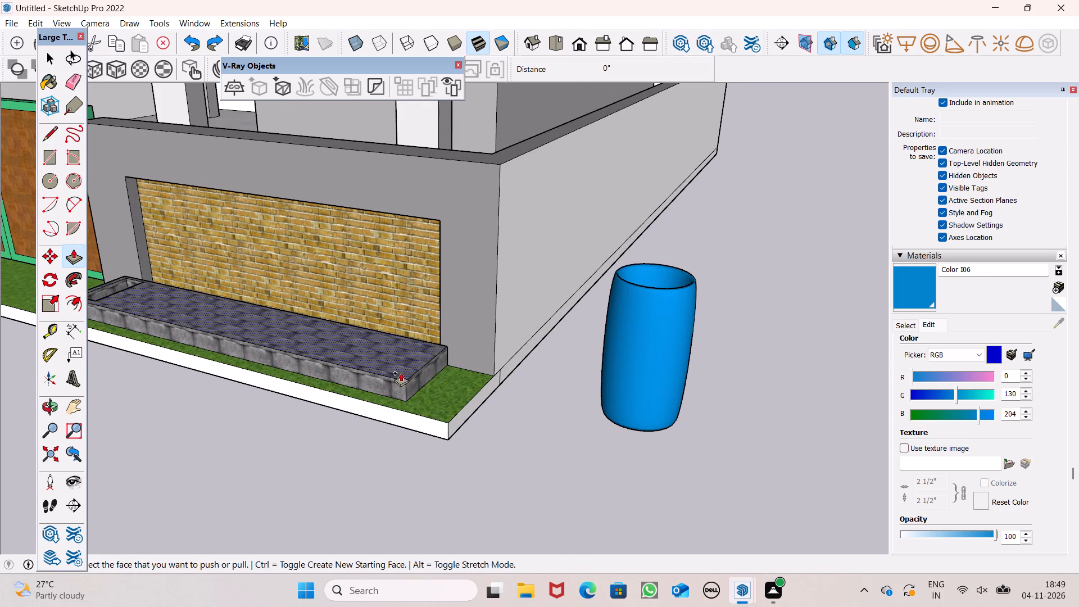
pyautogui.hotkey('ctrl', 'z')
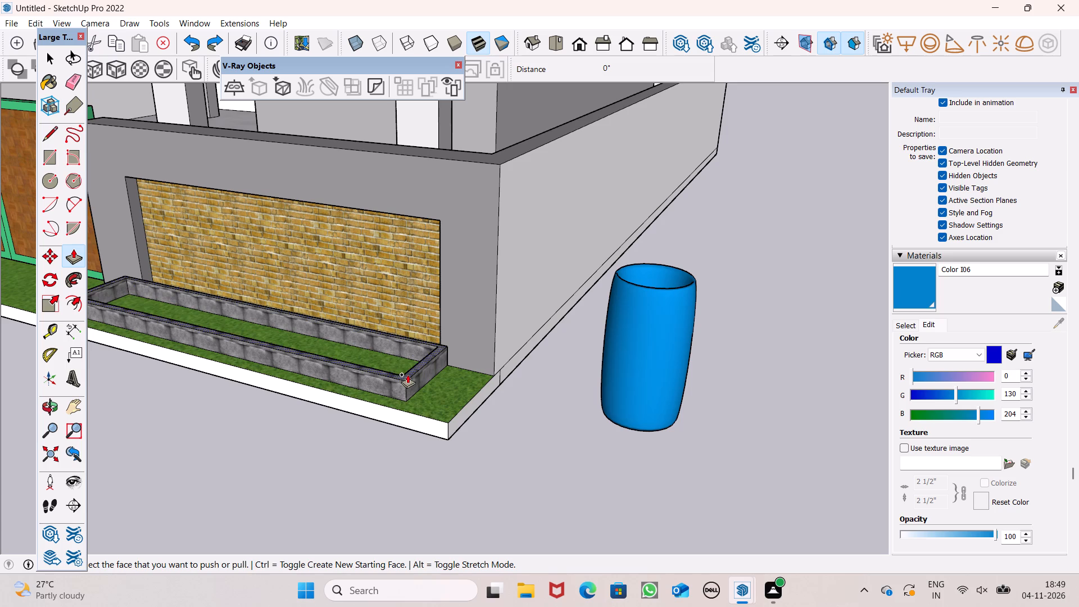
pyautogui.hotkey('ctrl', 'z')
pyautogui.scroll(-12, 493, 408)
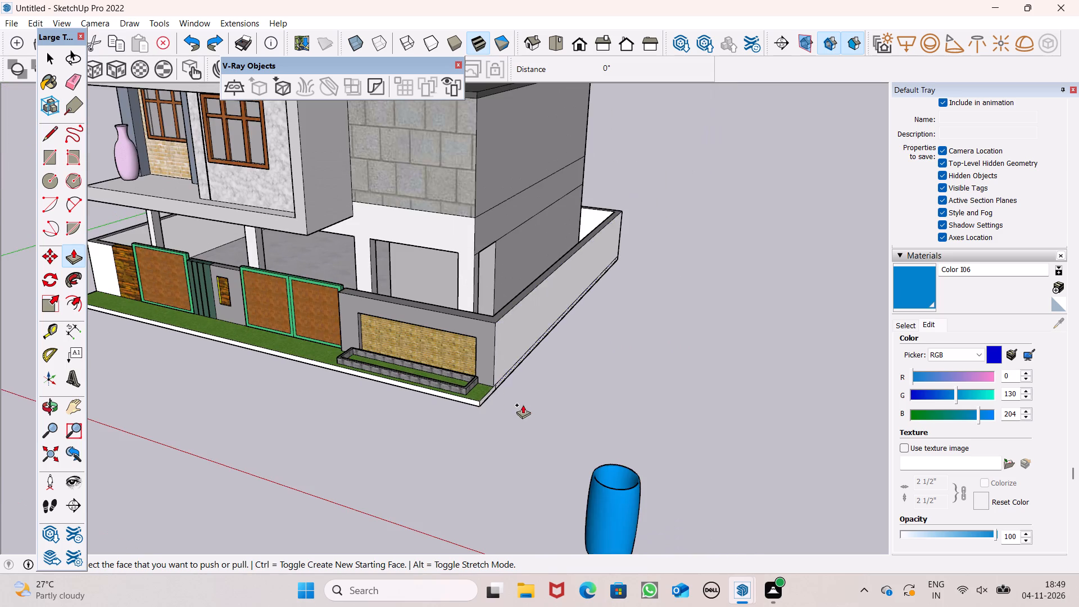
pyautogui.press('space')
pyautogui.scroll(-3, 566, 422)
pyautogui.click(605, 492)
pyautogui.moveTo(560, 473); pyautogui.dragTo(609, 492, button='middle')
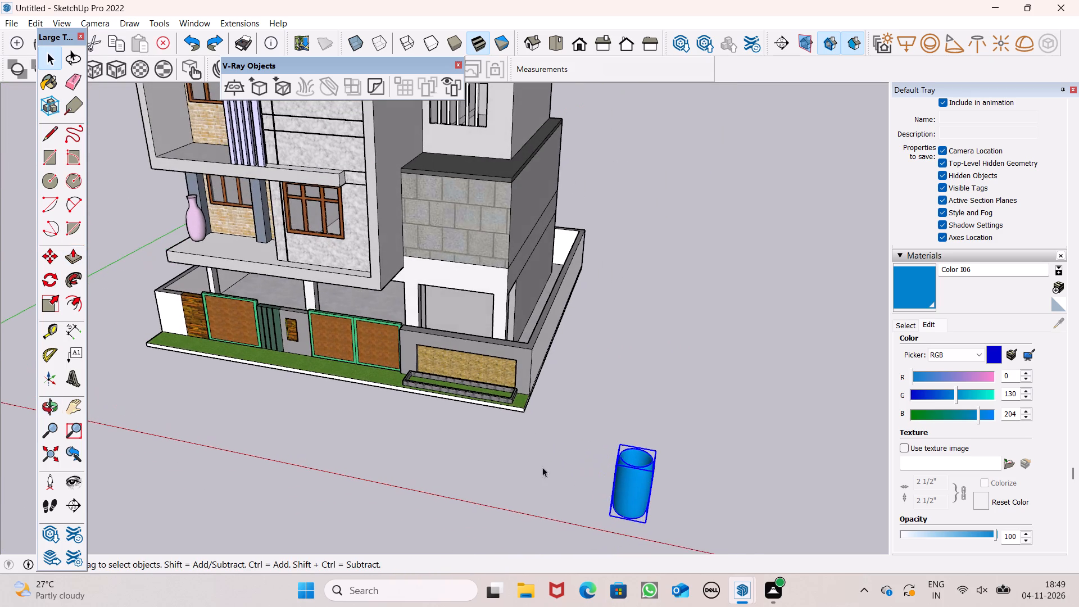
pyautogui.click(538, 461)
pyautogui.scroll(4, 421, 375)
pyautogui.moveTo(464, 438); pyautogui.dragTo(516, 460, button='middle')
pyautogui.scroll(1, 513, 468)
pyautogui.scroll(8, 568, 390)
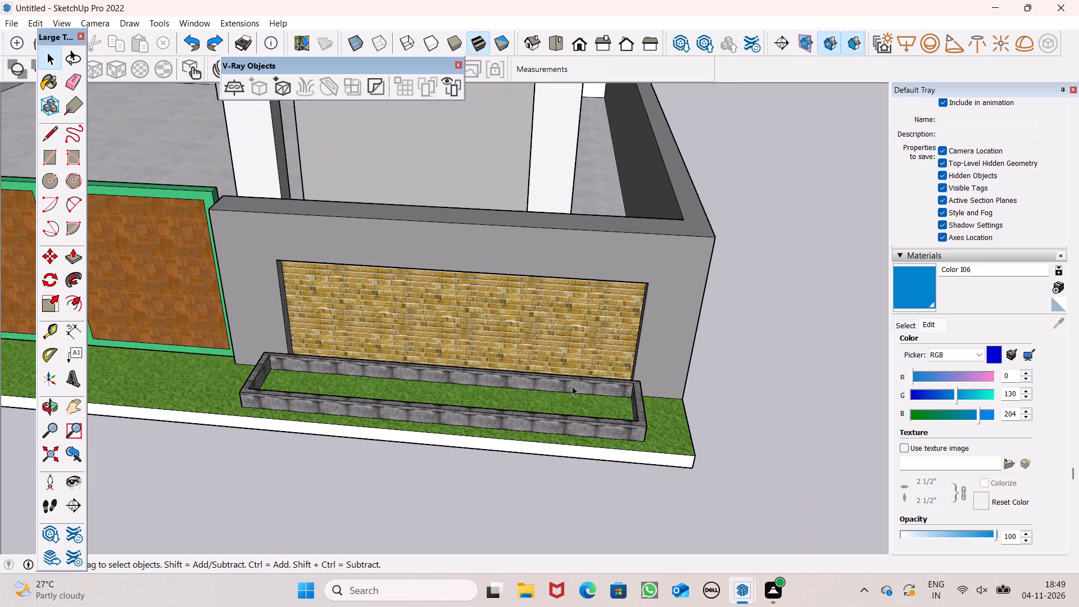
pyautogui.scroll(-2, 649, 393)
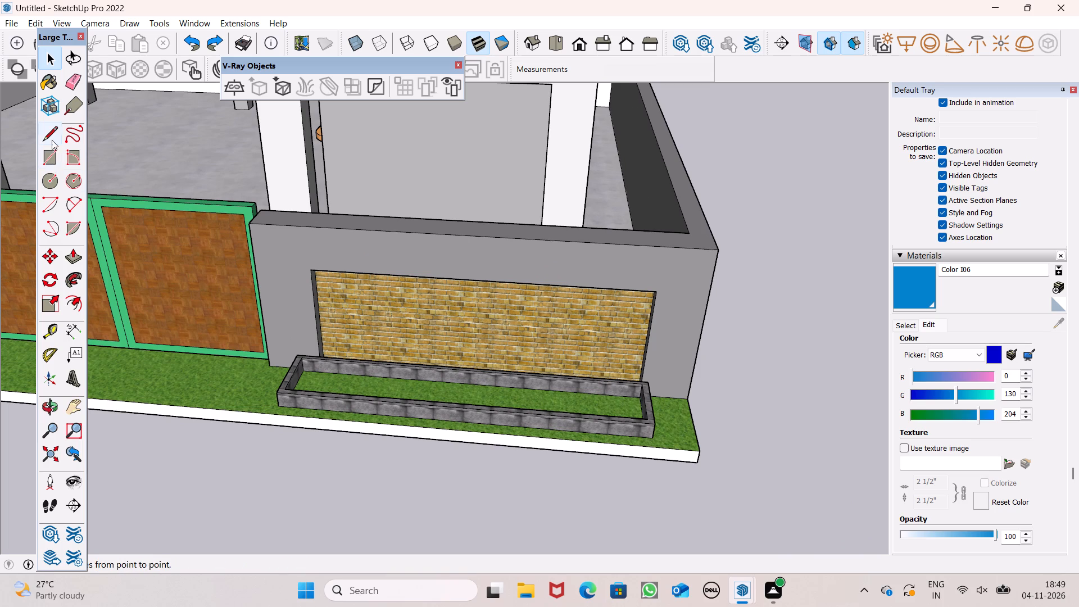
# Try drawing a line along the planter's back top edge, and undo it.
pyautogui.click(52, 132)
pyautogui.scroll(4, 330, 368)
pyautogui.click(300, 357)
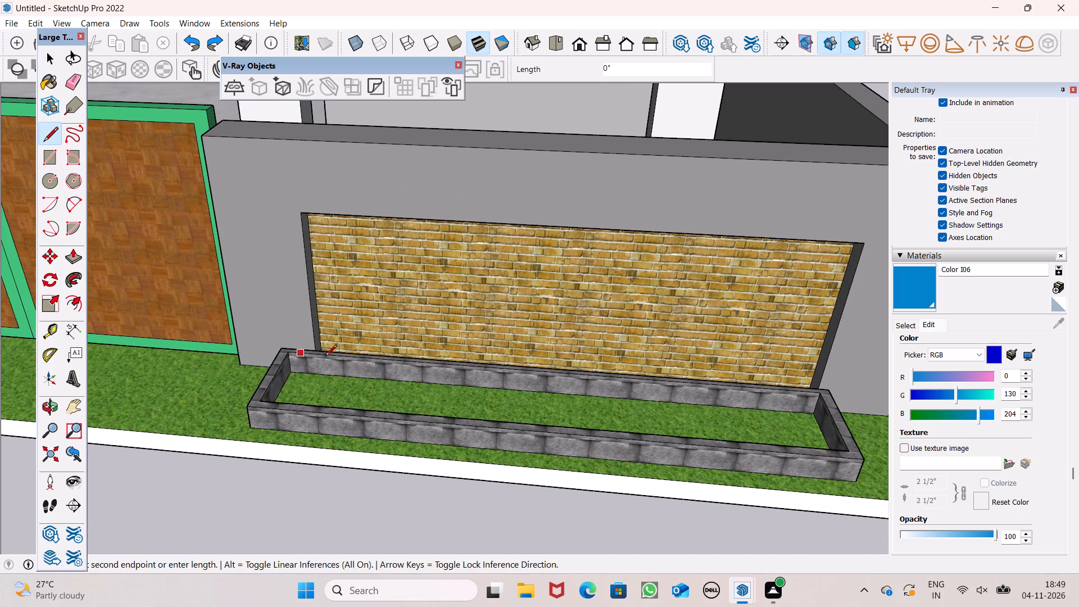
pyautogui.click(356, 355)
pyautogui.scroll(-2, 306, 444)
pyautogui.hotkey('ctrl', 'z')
# Push the planter's inner end face nearest the side boundary wall 4' 2" into the hollow.
pyautogui.scroll(-2, 306, 451)
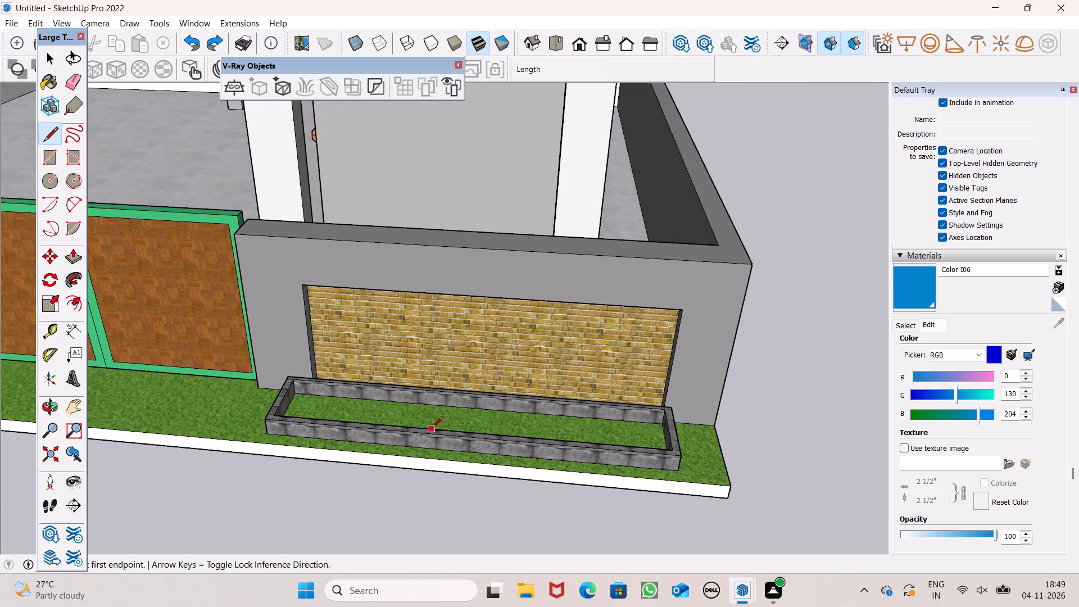
pyautogui.moveTo(432, 429); pyautogui.dragTo(454, 461, button='middle')
pyautogui.click(70, 258)
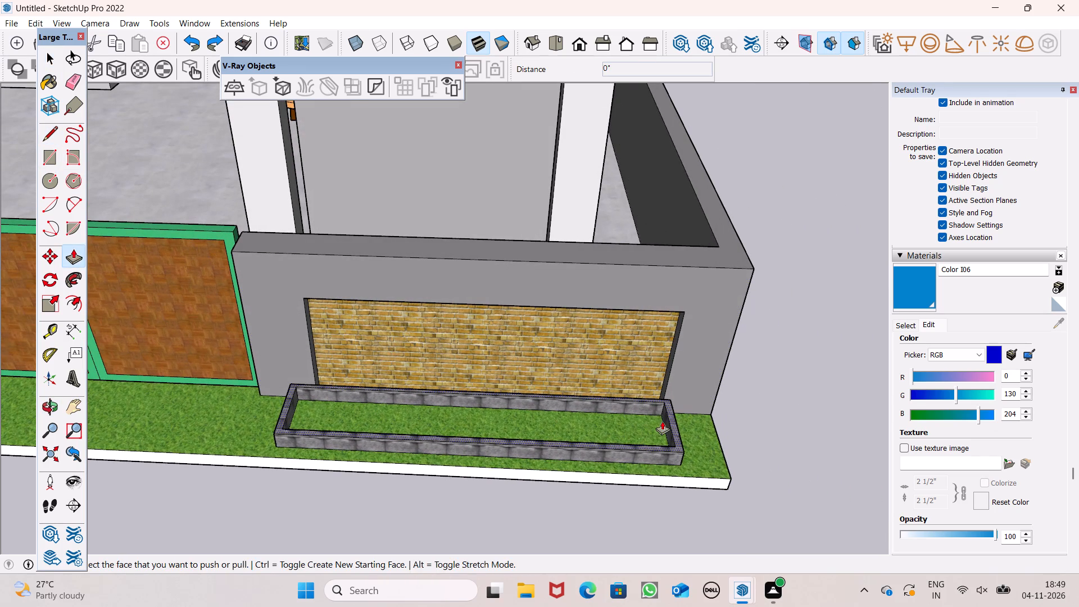
pyautogui.moveTo(669, 421); pyautogui.dragTo(542, 426)
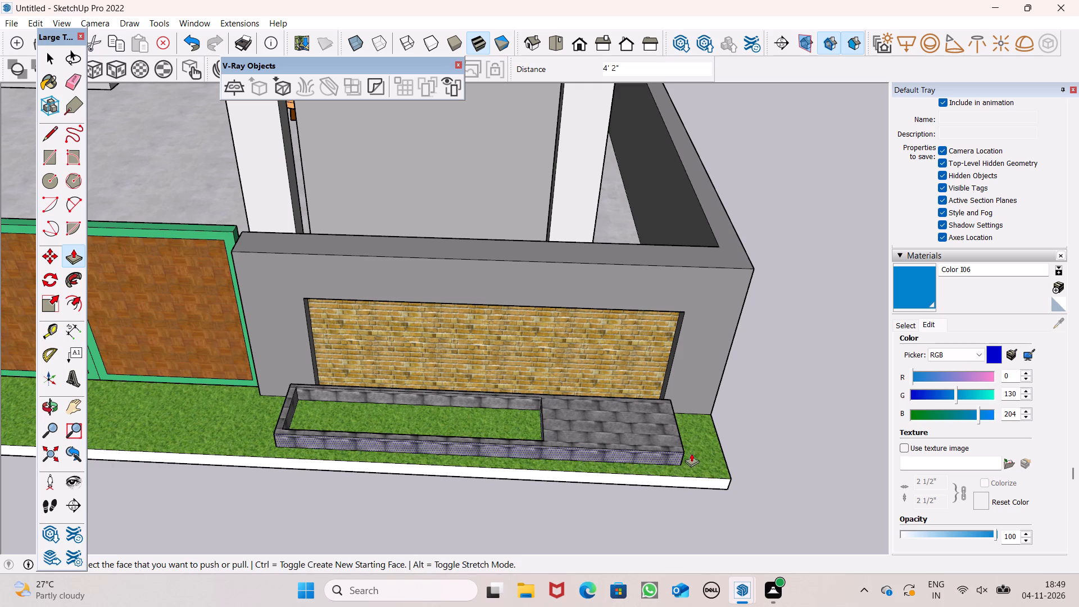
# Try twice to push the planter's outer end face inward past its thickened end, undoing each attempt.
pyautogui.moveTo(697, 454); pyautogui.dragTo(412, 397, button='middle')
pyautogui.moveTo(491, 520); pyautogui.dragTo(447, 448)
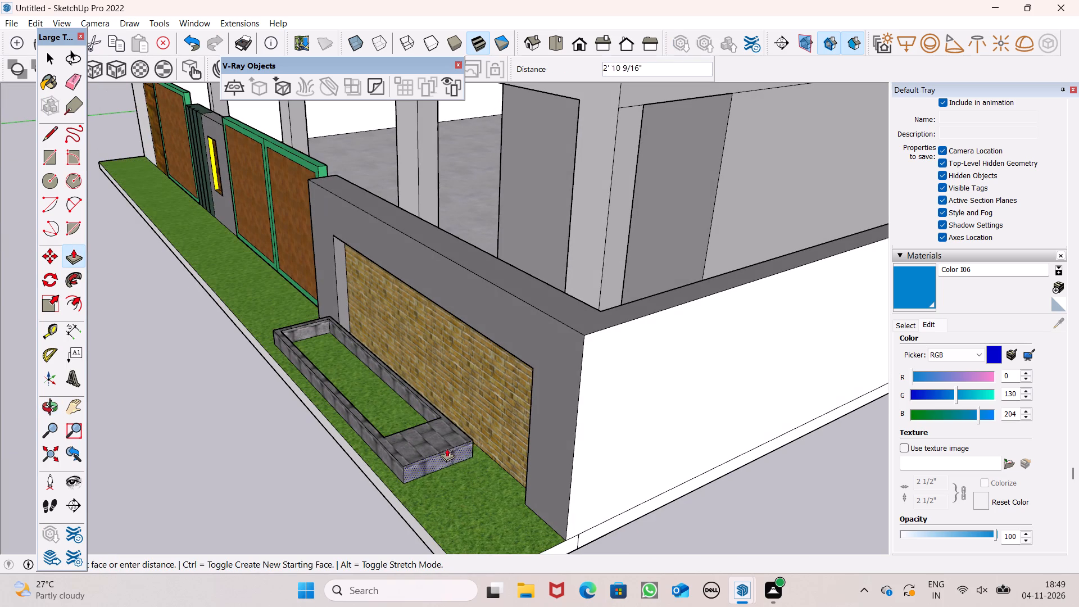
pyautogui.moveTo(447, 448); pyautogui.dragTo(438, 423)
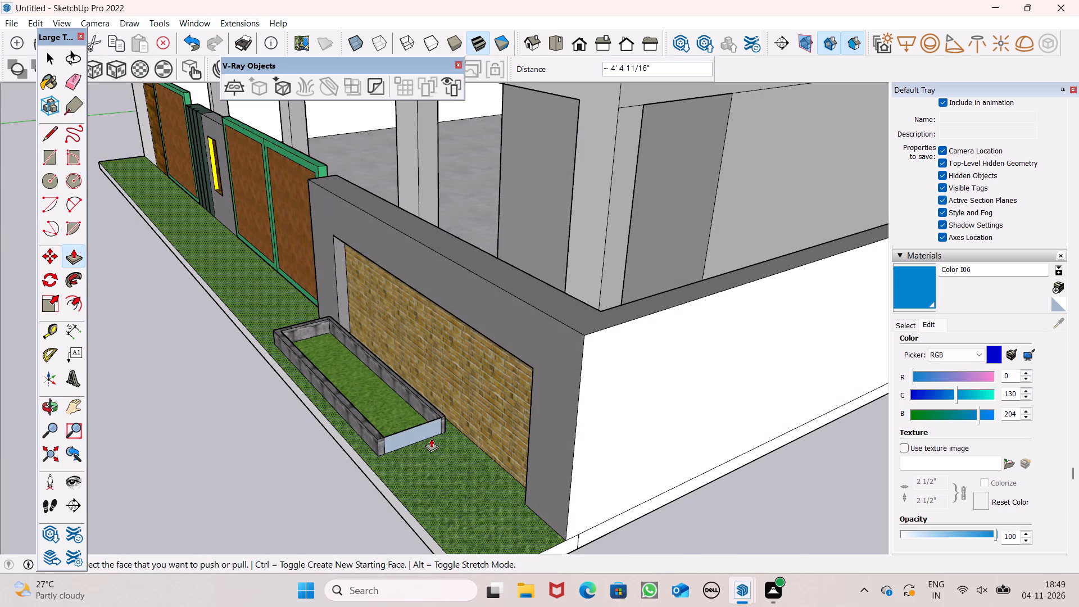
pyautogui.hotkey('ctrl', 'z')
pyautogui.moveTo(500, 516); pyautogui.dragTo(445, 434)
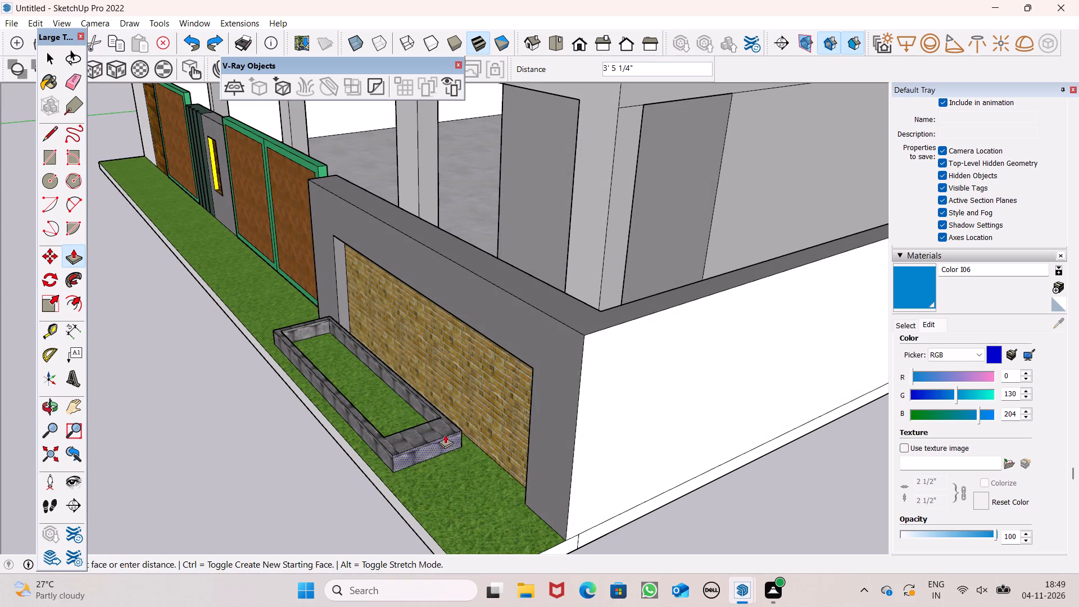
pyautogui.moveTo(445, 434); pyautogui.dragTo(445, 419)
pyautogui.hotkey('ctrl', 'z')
# Push the planter's outer end face inward, leaving a thin stone end wall on the shortened planter.
pyautogui.keyDown('ctrl'); pyautogui.moveTo(459, 506); pyautogui.dragTo(473, 523, button='middle'); pyautogui.keyUp('ctrl')
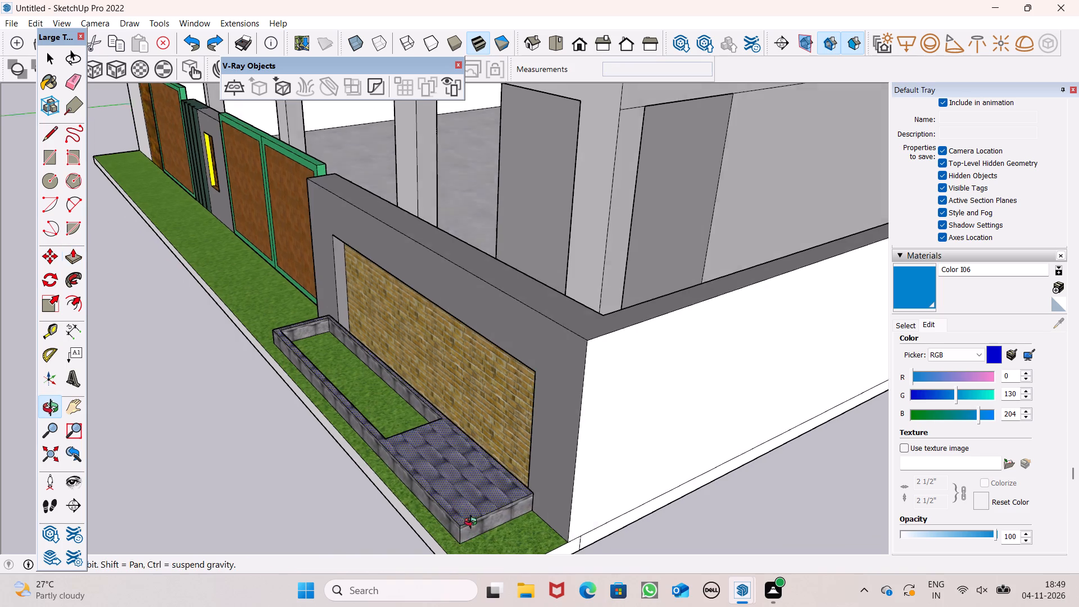
pyautogui.keyDown('ctrl'); pyautogui.moveTo(473, 523); pyautogui.dragTo(621, 552, button='middle'); pyautogui.keyUp('ctrl')
pyautogui.moveTo(605, 501); pyautogui.dragTo(459, 458)
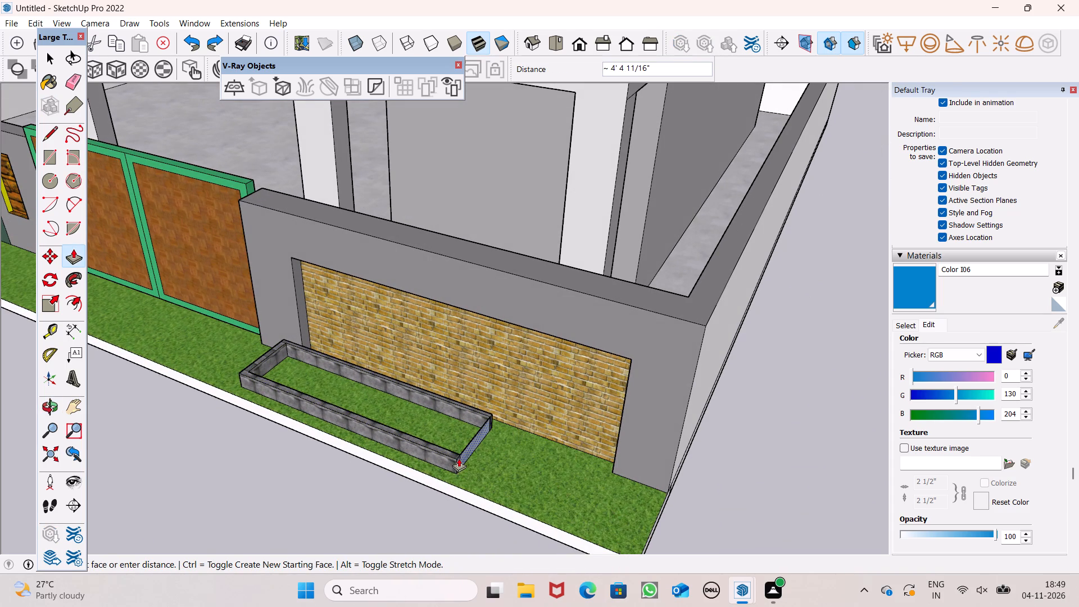
pyautogui.moveTo(459, 458); pyautogui.dragTo(476, 460)
pyautogui.press('space')
# Move the upright blue pot 11' 6" closer to the front corner of the boundary wall.
pyautogui.scroll(-3, 430, 400)
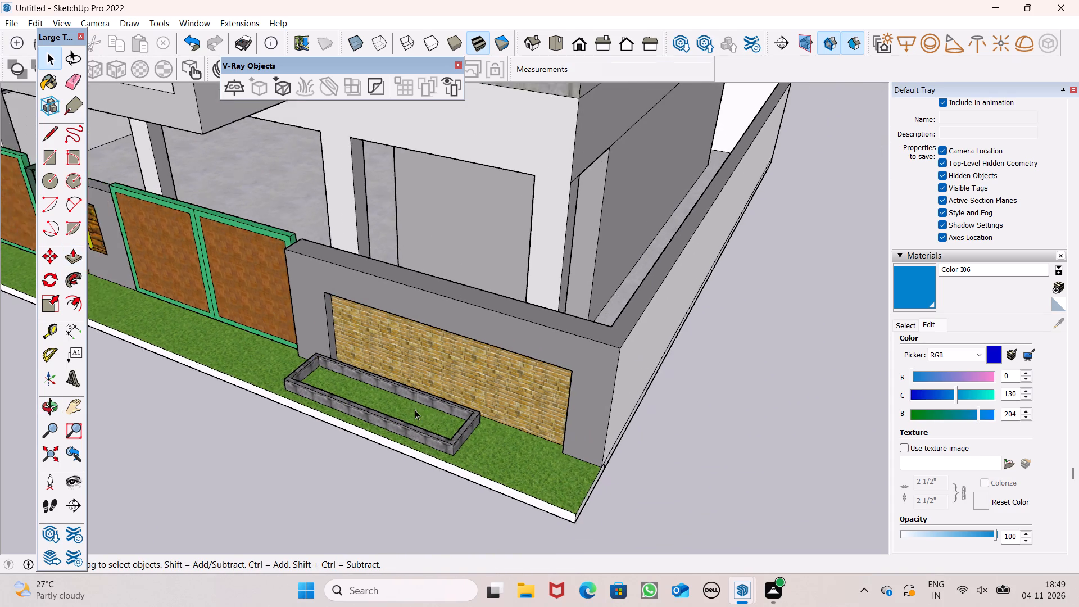
pyautogui.scroll(-2, 415, 410)
pyautogui.moveTo(410, 440); pyautogui.dragTo(552, 395, button='middle')
pyautogui.scroll(1, 541, 404)
pyautogui.scroll(-6, 453, 388)
pyautogui.scroll(-1, 609, 420)
pyautogui.click(737, 457)
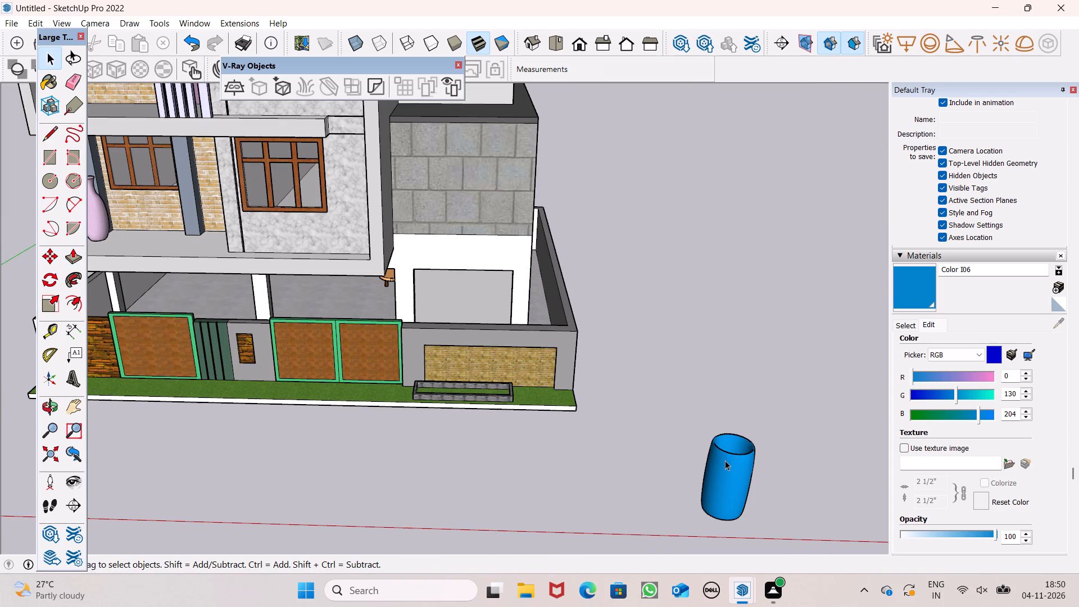
pyautogui.press('m')
pyautogui.press('Return')
pyautogui.moveTo(754, 526); pyautogui.dragTo(742, 515)
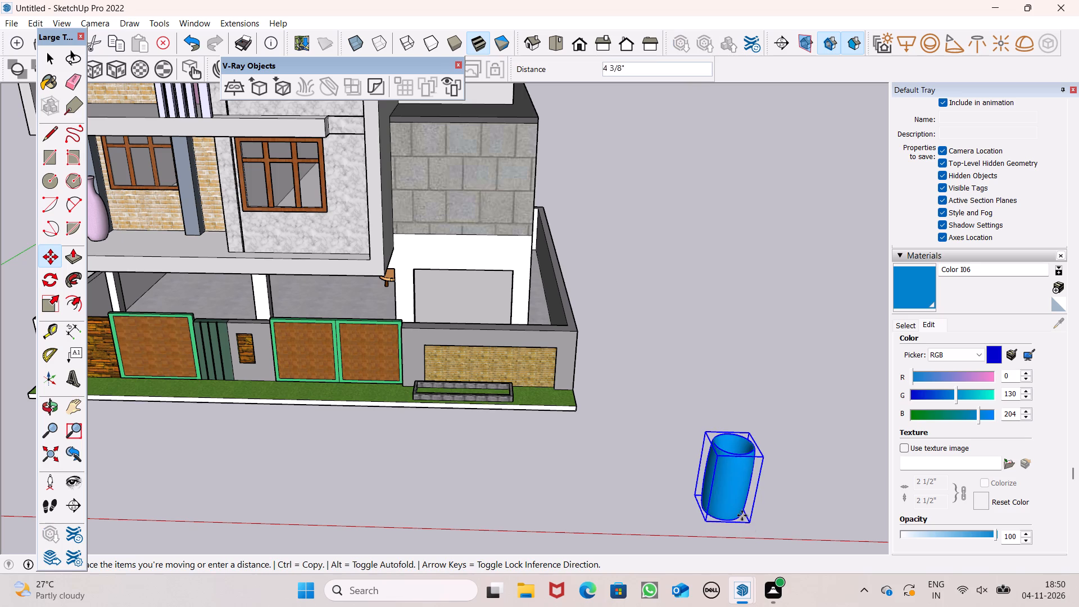
pyautogui.moveTo(742, 515); pyautogui.dragTo(654, 455)
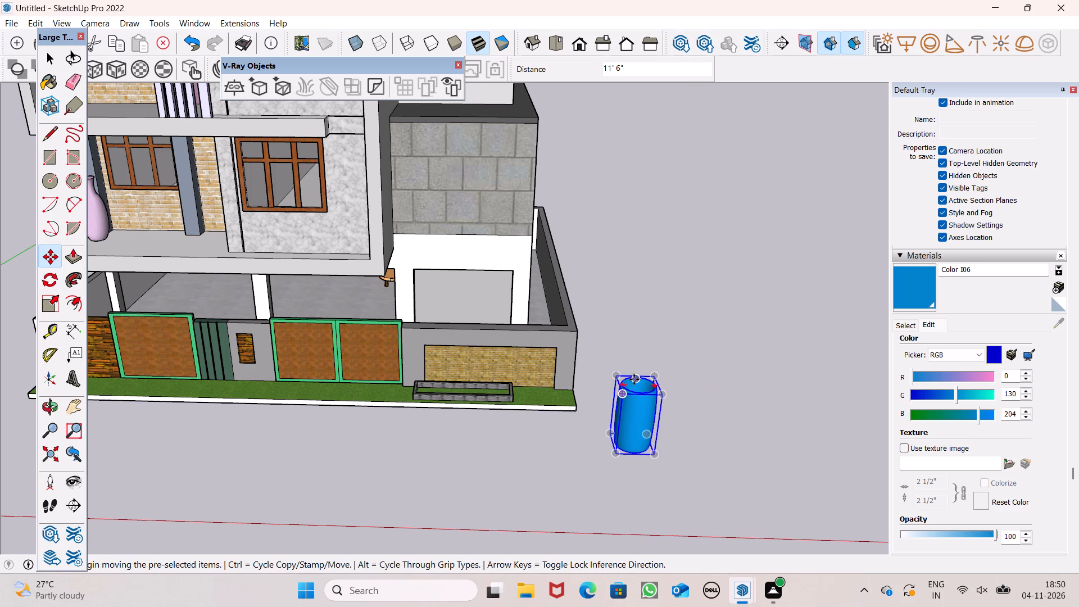
# Shorten the upright blue pot with two green-axis scalings and narrow it slightly along the red axis.
pyautogui.click(52, 301)
pyautogui.scroll(4, 628, 372)
pyautogui.moveTo(645, 388); pyautogui.dragTo(646, 405)
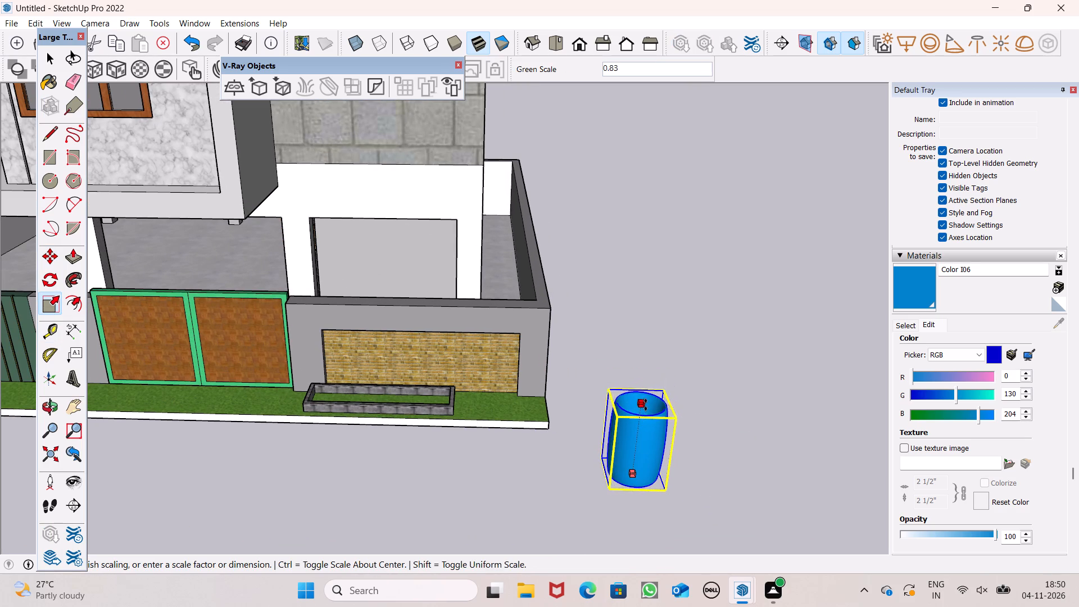
pyautogui.moveTo(646, 405); pyautogui.dragTo(642, 419)
pyautogui.moveTo(604, 442); pyautogui.dragTo(613, 445)
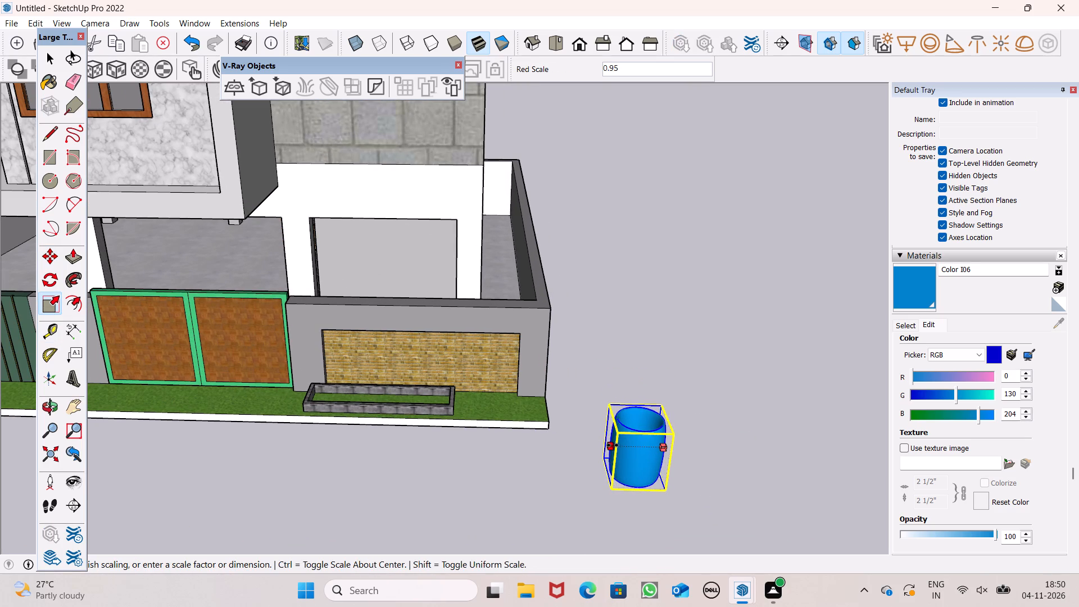
pyautogui.moveTo(613, 445); pyautogui.dragTo(616, 445)
pyautogui.moveTo(645, 422); pyautogui.dragTo(643, 430)
pyautogui.press('space')
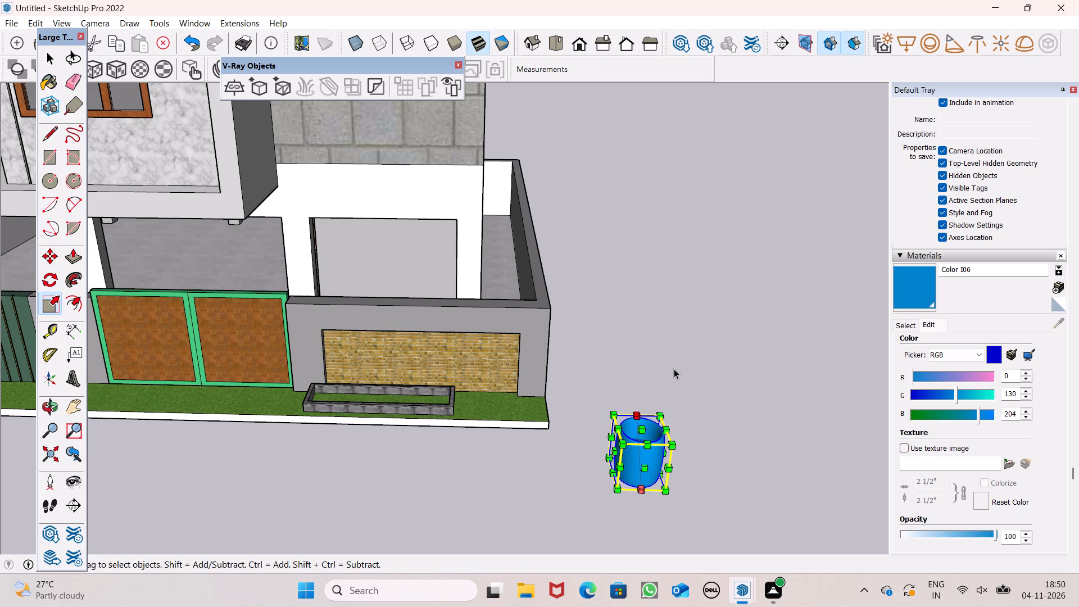
# Move the shortened blue pot about 13' 3 1/8" by its base corner onto the front grass strip, beside the planter's end.
pyautogui.press('m')
pyautogui.press('Return')
pyautogui.moveTo(665, 492); pyautogui.dragTo(571, 421)
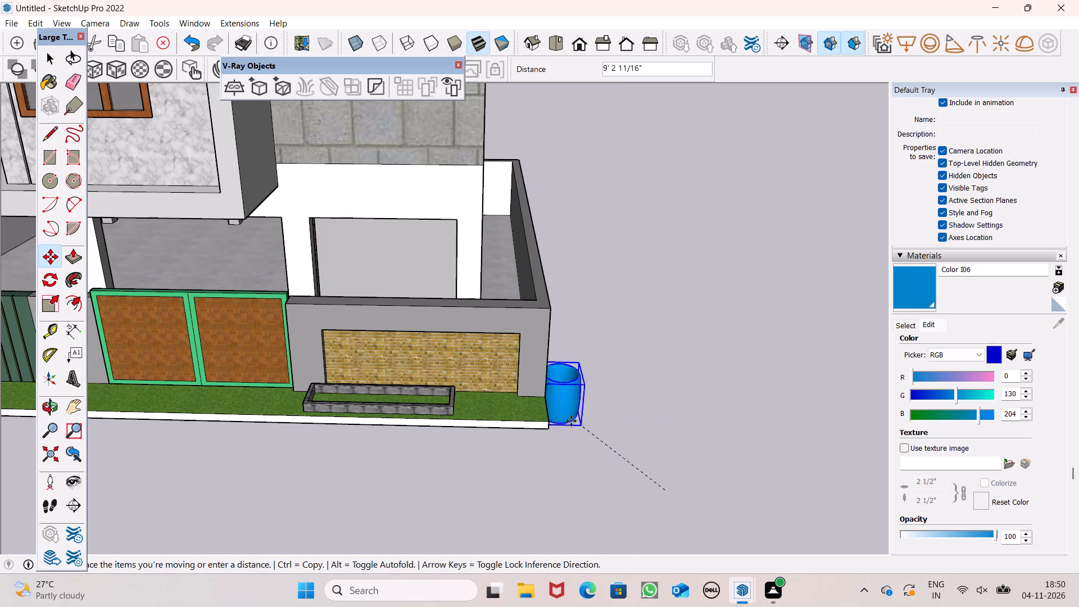
pyautogui.moveTo(571, 421); pyautogui.dragTo(523, 419)
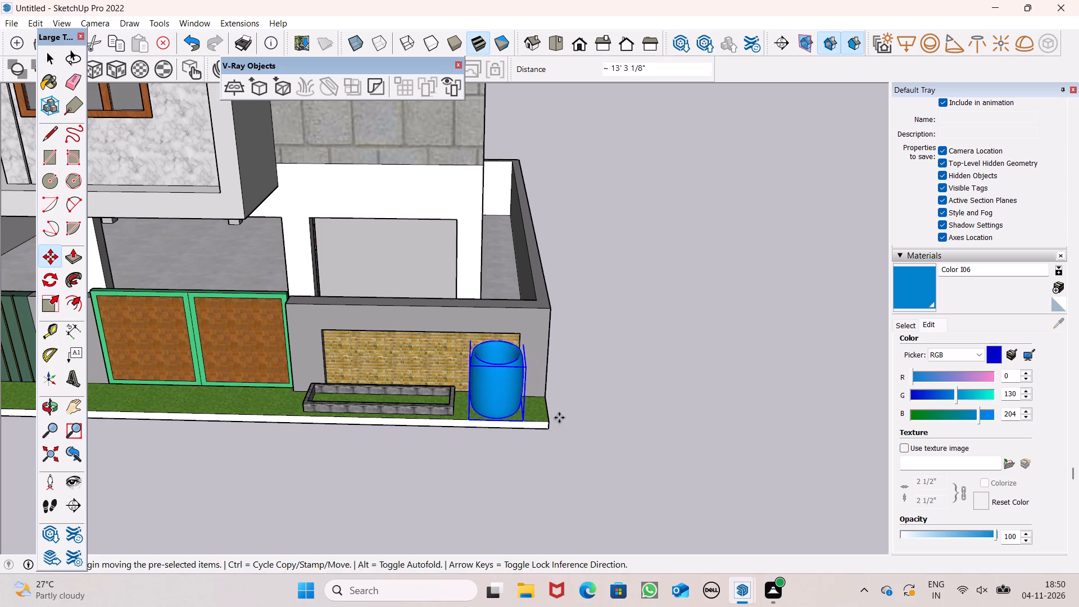
# Scale the blue pot beside the planter down slightly along its red, green and blue axes.
pyautogui.moveTo(555, 419); pyautogui.dragTo(401, 473, button='middle')
pyautogui.scroll(2, 386, 388)
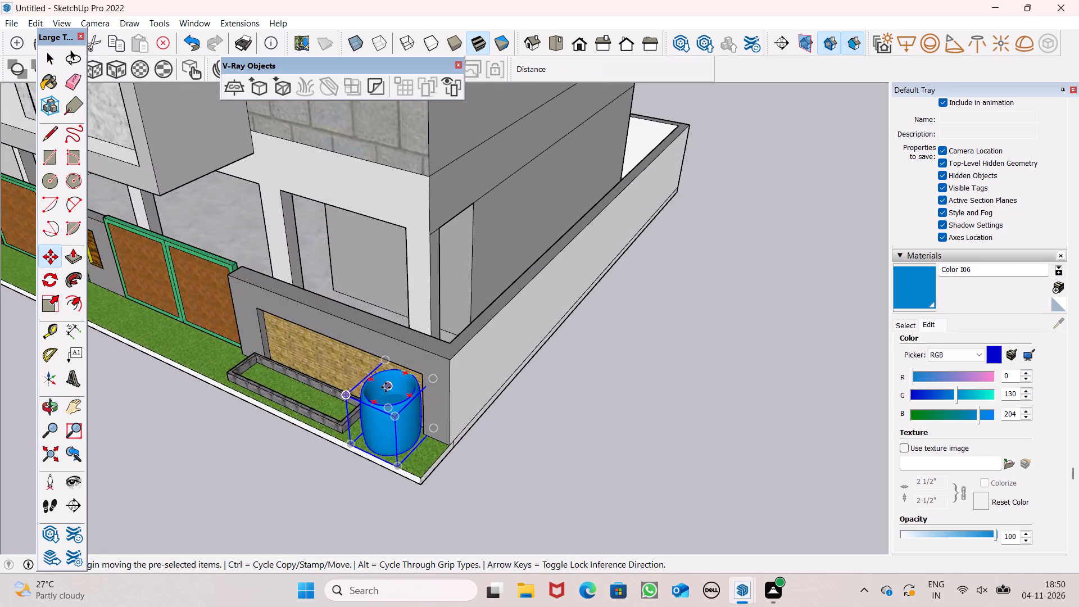
pyautogui.scroll(1, 386, 387)
pyautogui.click(55, 307)
pyautogui.moveTo(321, 466); pyautogui.dragTo(370, 461, button='middle')
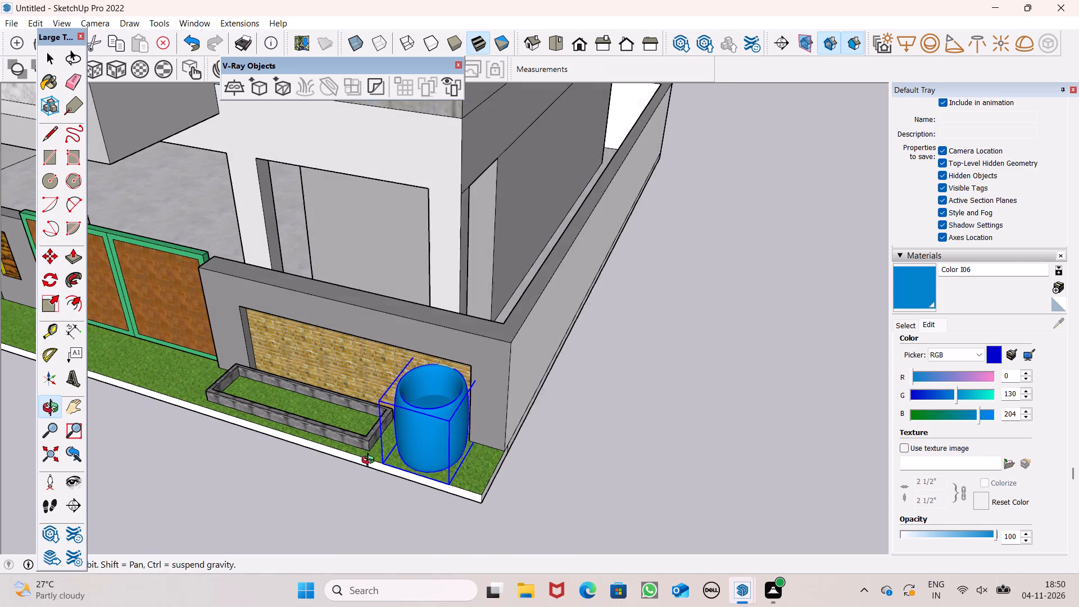
pyautogui.moveTo(370, 461); pyautogui.dragTo(371, 457, button='middle')
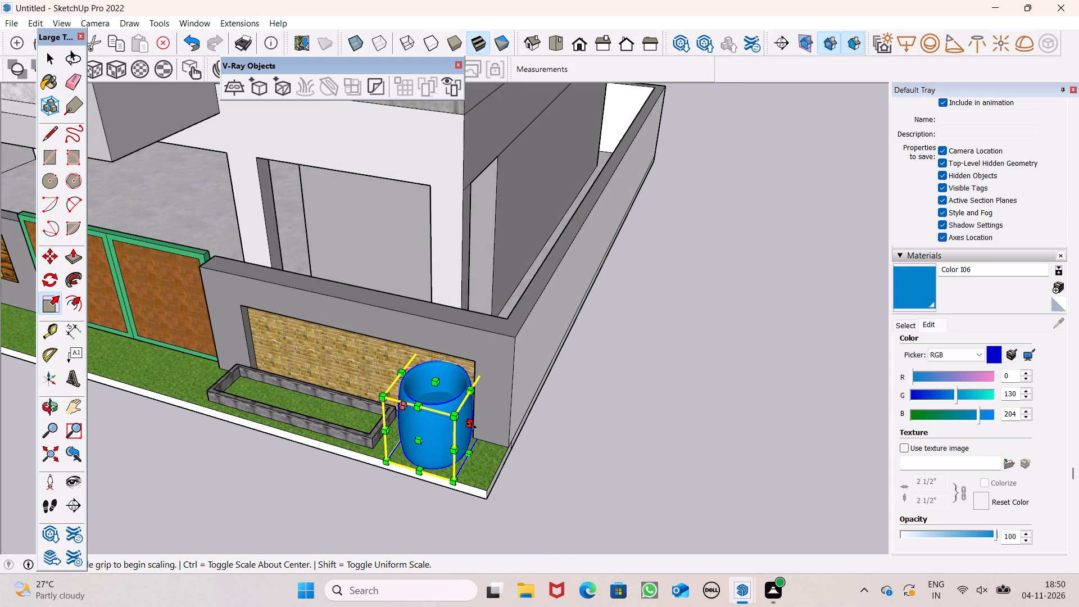
pyautogui.moveTo(472, 425); pyautogui.dragTo(457, 424)
pyautogui.moveTo(430, 376); pyautogui.dragTo(432, 388)
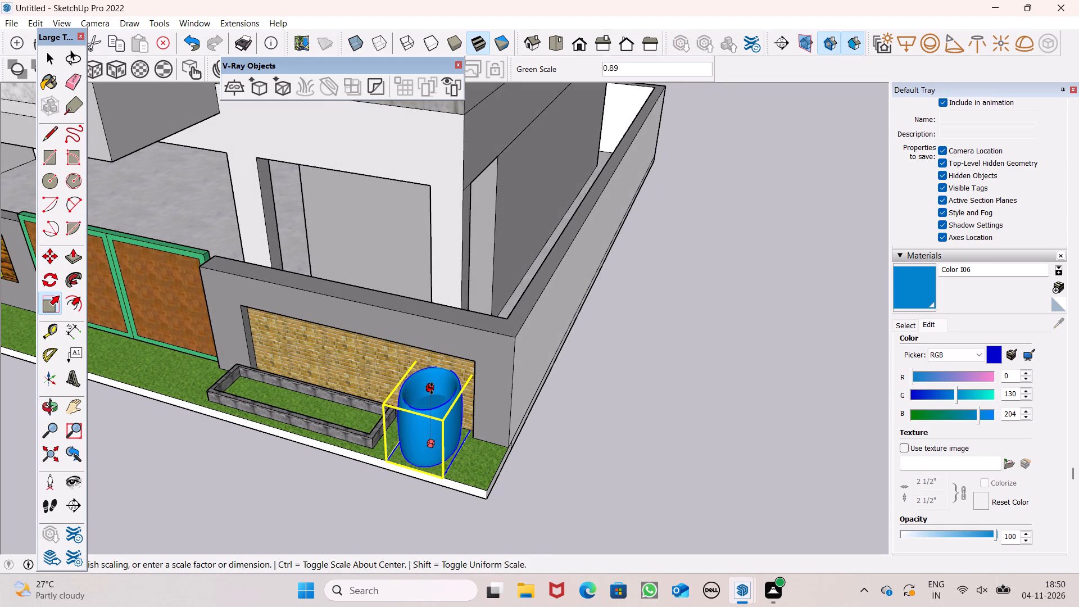
pyautogui.moveTo(432, 388); pyautogui.dragTo(430, 395)
pyautogui.moveTo(408, 450); pyautogui.dragTo(412, 442)
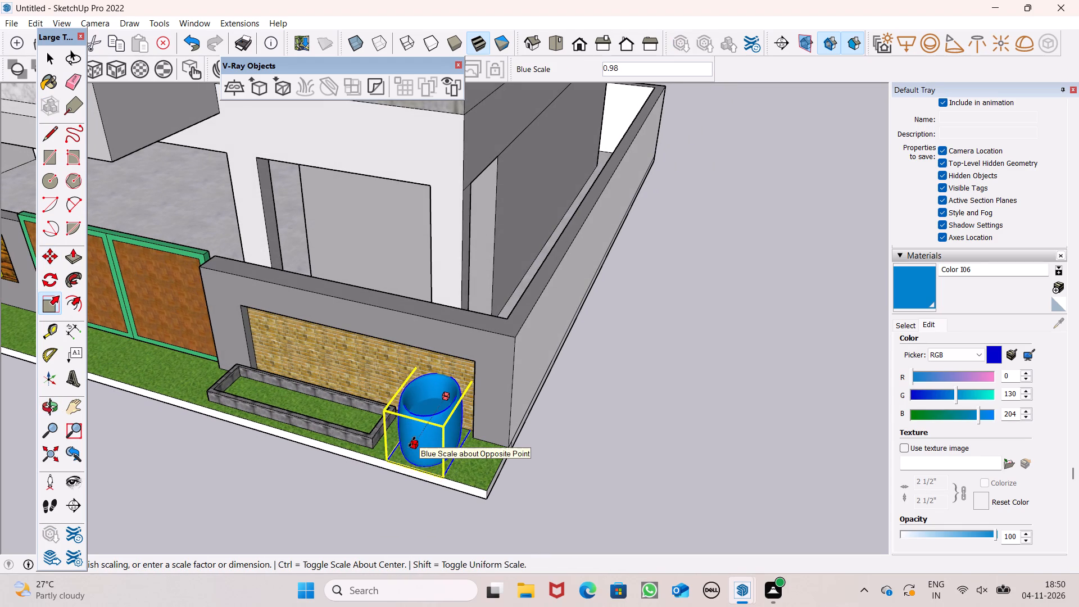
pyautogui.moveTo(412, 442); pyautogui.dragTo(417, 439)
pyautogui.scroll(-4, 410, 434)
pyautogui.moveTo(410, 467); pyautogui.dragTo(460, 466, button='middle')
pyautogui.press('space')
pyautogui.click(541, 485)
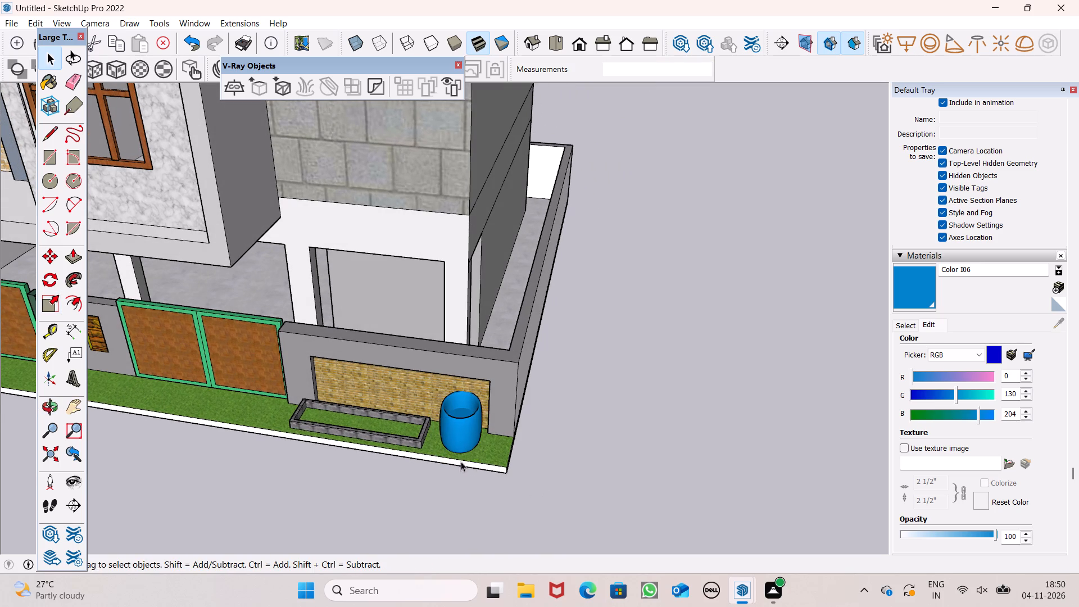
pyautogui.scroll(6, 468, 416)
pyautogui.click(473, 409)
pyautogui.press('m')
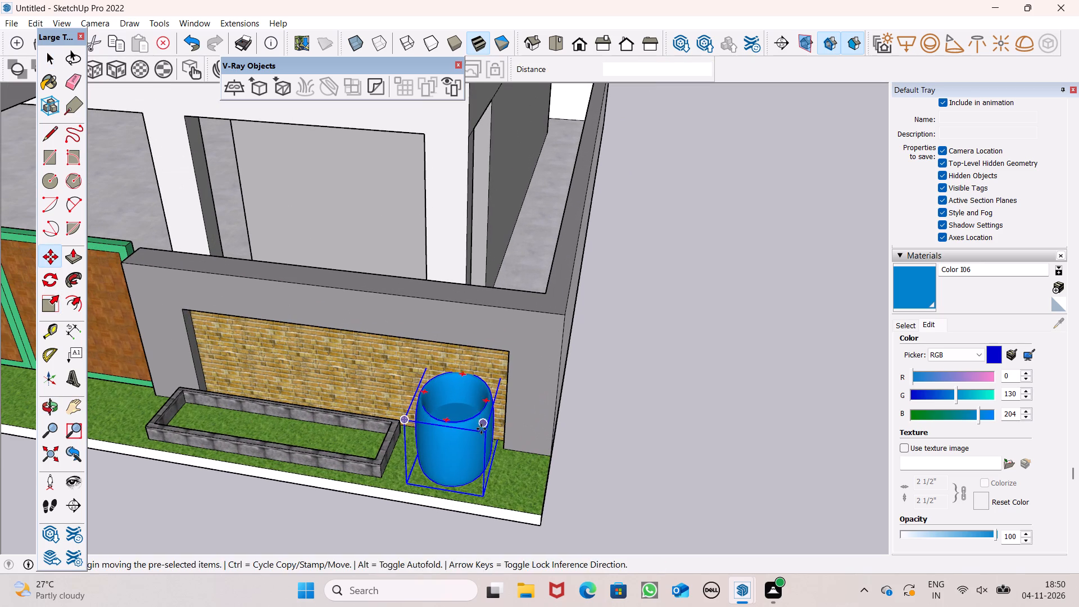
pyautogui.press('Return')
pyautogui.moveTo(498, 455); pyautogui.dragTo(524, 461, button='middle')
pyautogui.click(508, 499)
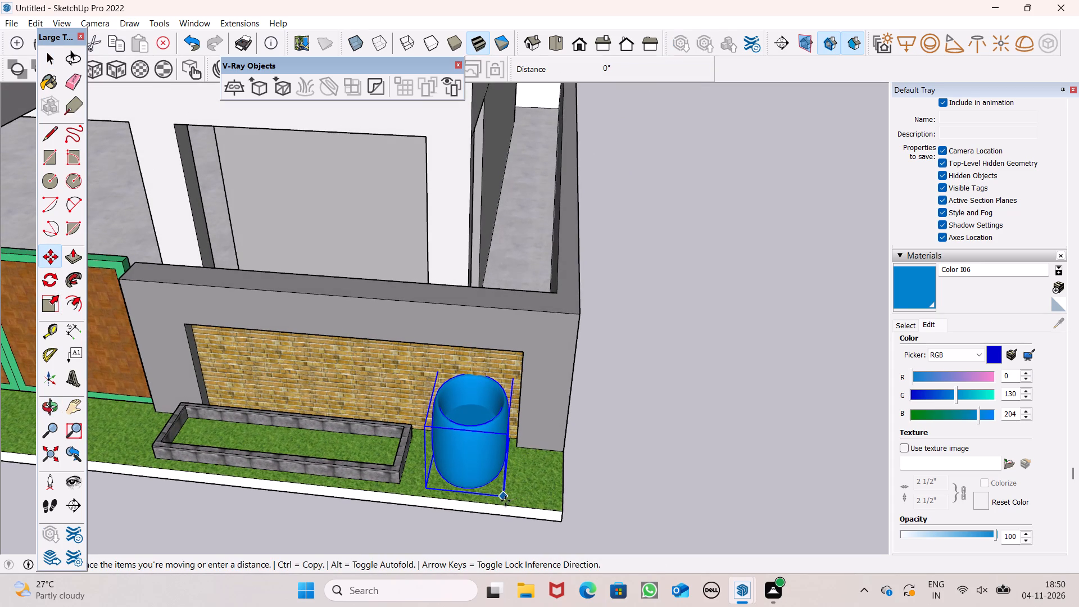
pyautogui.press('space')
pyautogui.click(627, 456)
# Examine the resized blue pot beside the planter and the whole front elevation from several angles.
pyautogui.moveTo(542, 453); pyautogui.dragTo(637, 322, button='middle')
pyautogui.scroll(1, 568, 420)
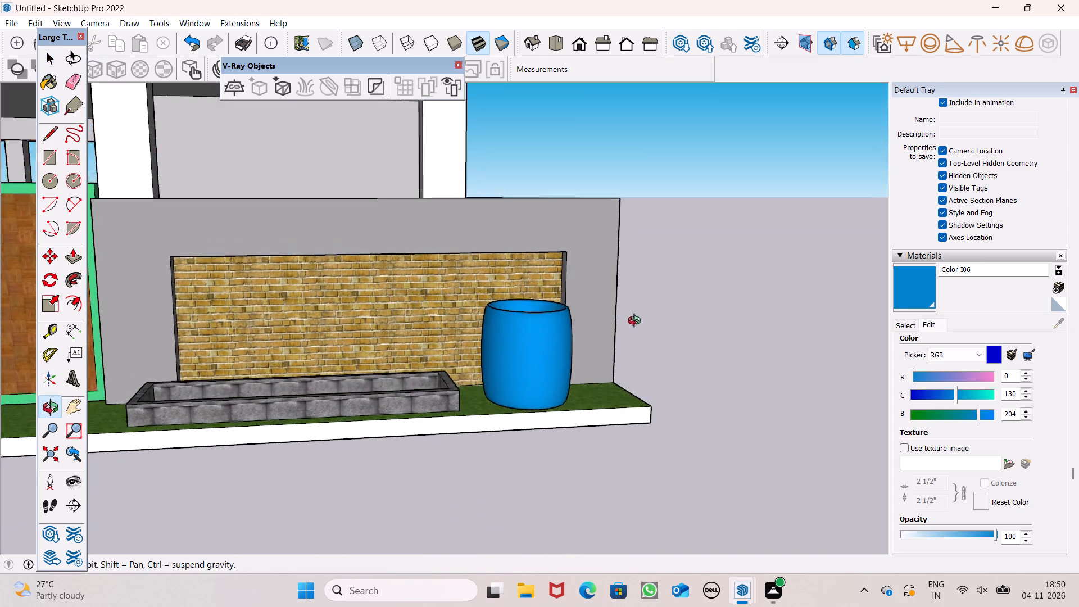
pyautogui.moveTo(637, 322); pyautogui.dragTo(492, 369, button='middle')
pyautogui.scroll(-5, 489, 370)
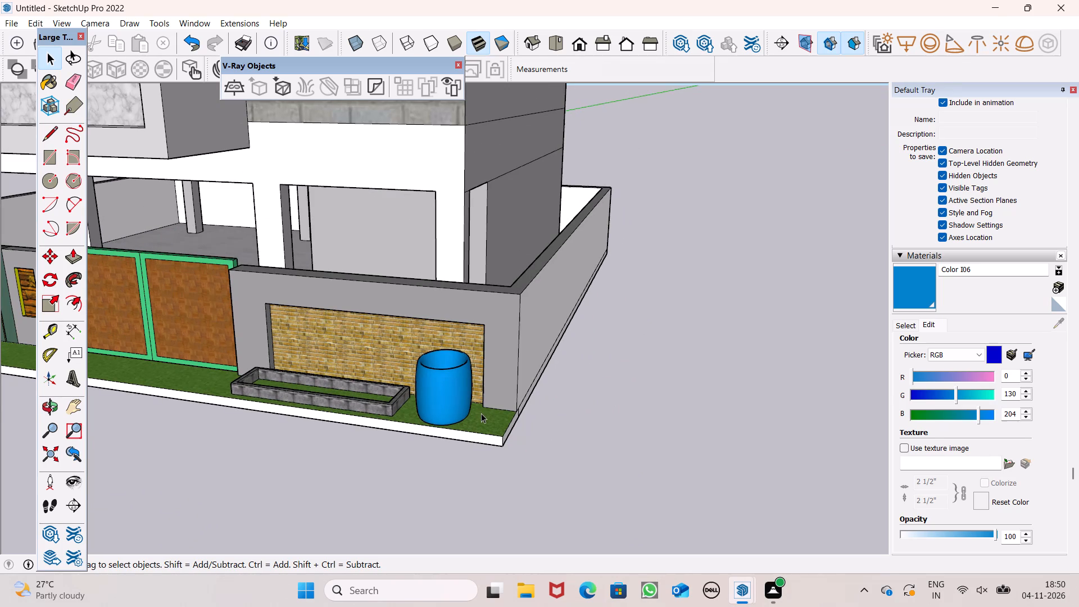
pyautogui.scroll(-2, 484, 339)
pyautogui.moveTo(481, 348); pyautogui.dragTo(655, 253, button='middle')
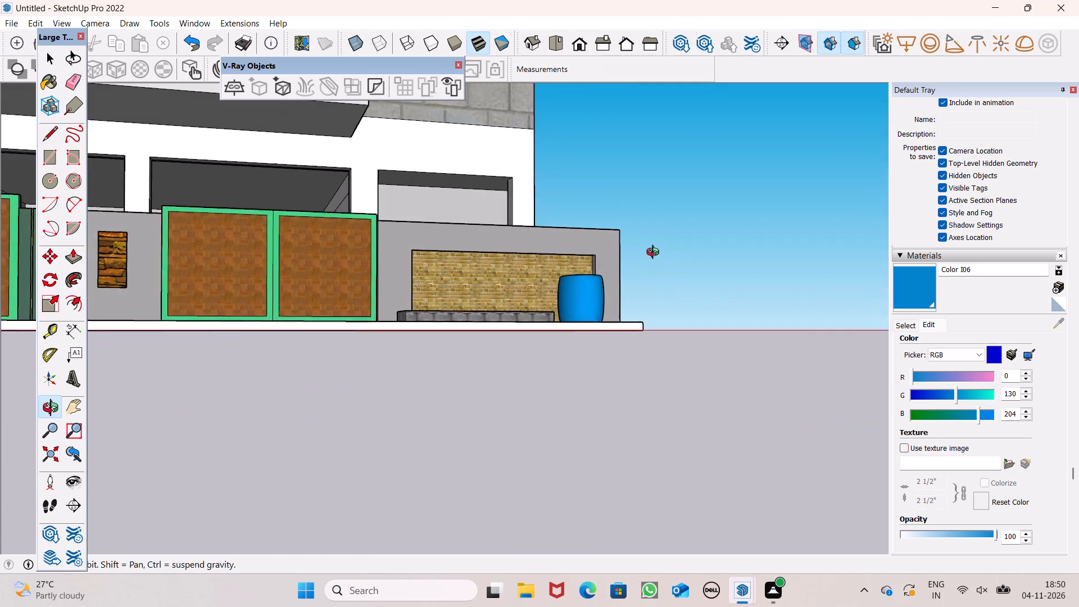
pyautogui.moveTo(655, 253); pyautogui.dragTo(527, 423, button='middle')
pyautogui.scroll(-9, 556, 364)
pyautogui.moveTo(569, 386); pyautogui.dragTo(588, 341, button='middle')
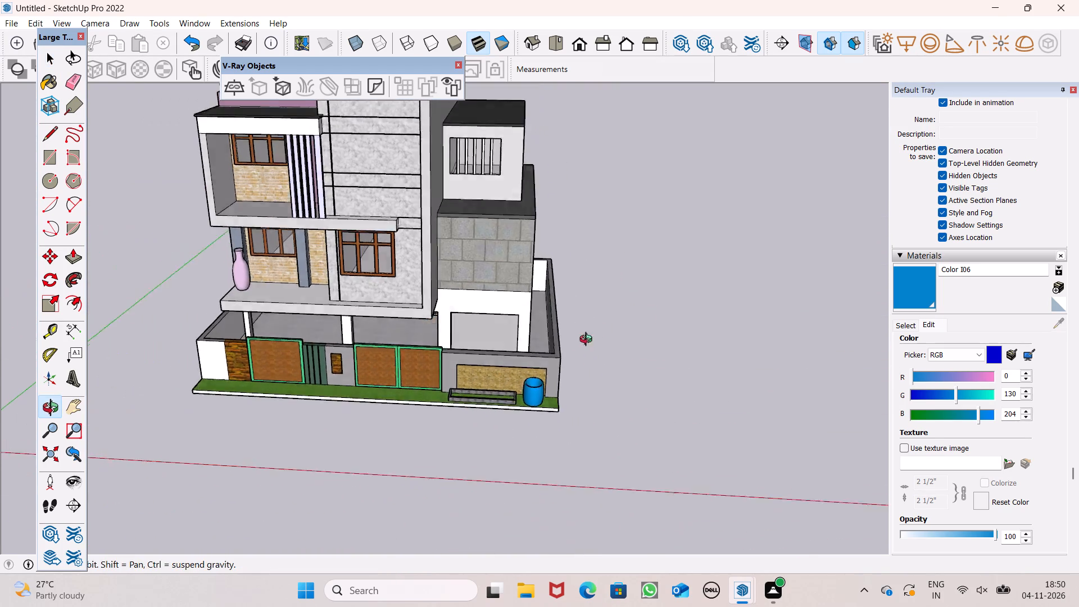
pyautogui.moveTo(588, 341); pyautogui.dragTo(645, 279, button='middle')
# Move the pink vase from the balcony down to the front grass strip, beside the narrow wall with the stone inset between the gates.
pyautogui.click(234, 277)
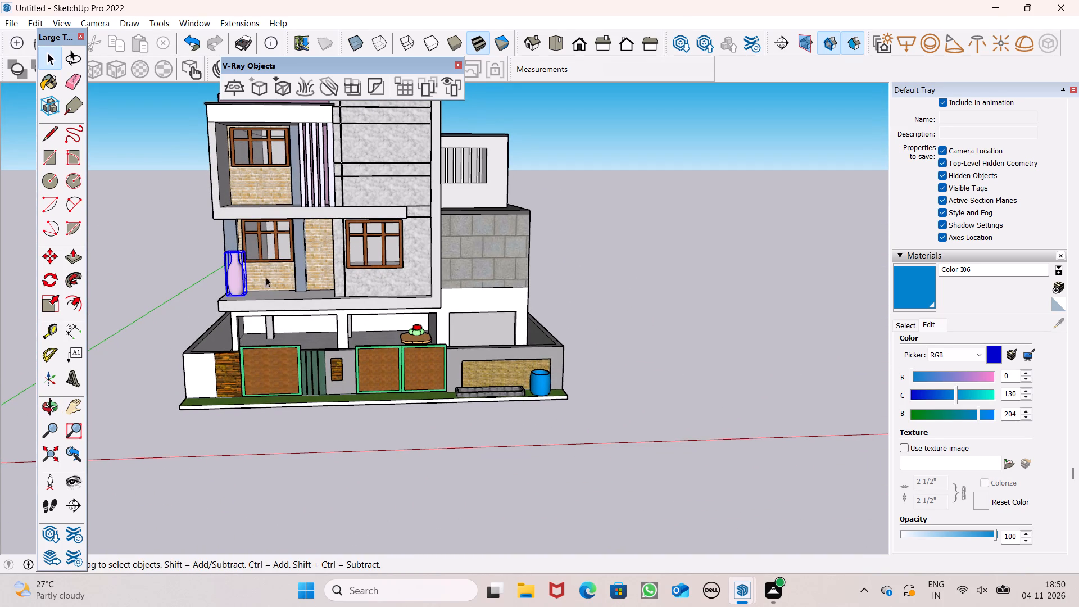
pyautogui.moveTo(411, 320); pyautogui.dragTo(414, 379, button='middle')
pyautogui.scroll(8, 230, 319)
pyautogui.press('m')
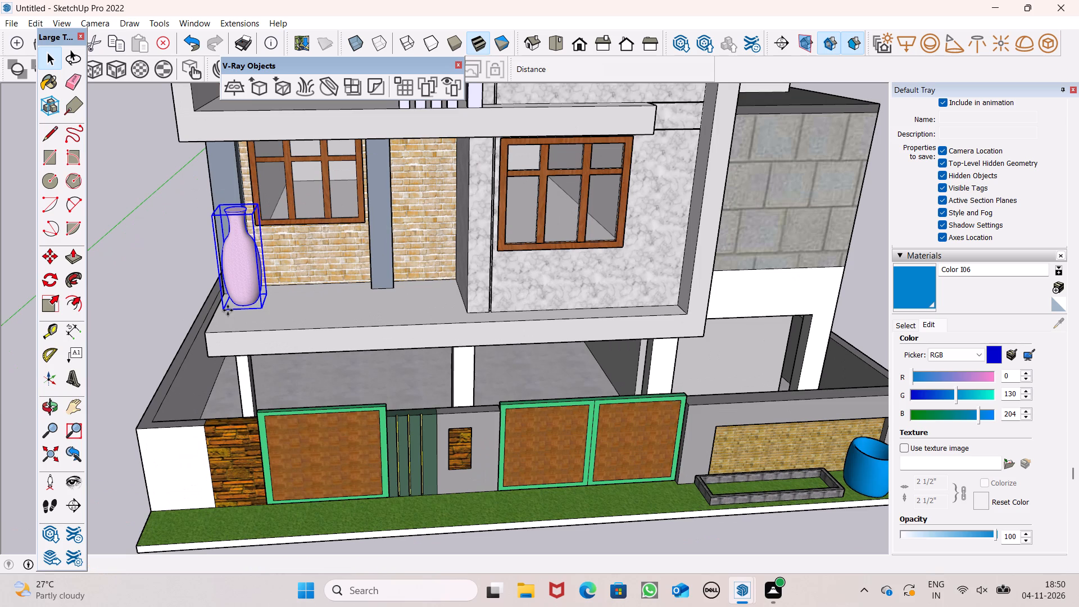
pyautogui.press('Return')
pyautogui.moveTo(261, 311); pyautogui.dragTo(495, 545)
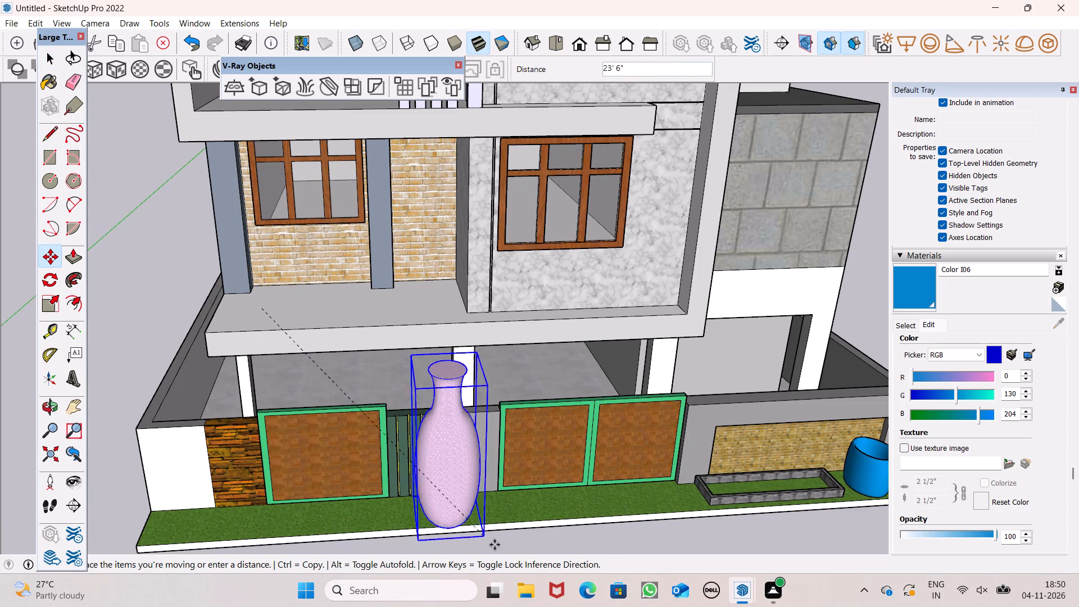
pyautogui.moveTo(495, 545); pyautogui.dragTo(496, 510)
# Move the pink vase 18' 6 3/8" along the grass strip to the white end wall and shift it about 1' 1 7/8" towards the strip's corner.
pyautogui.moveTo(494, 506); pyautogui.dragTo(440, 430, button='middle')
pyautogui.scroll(1, 445, 419)
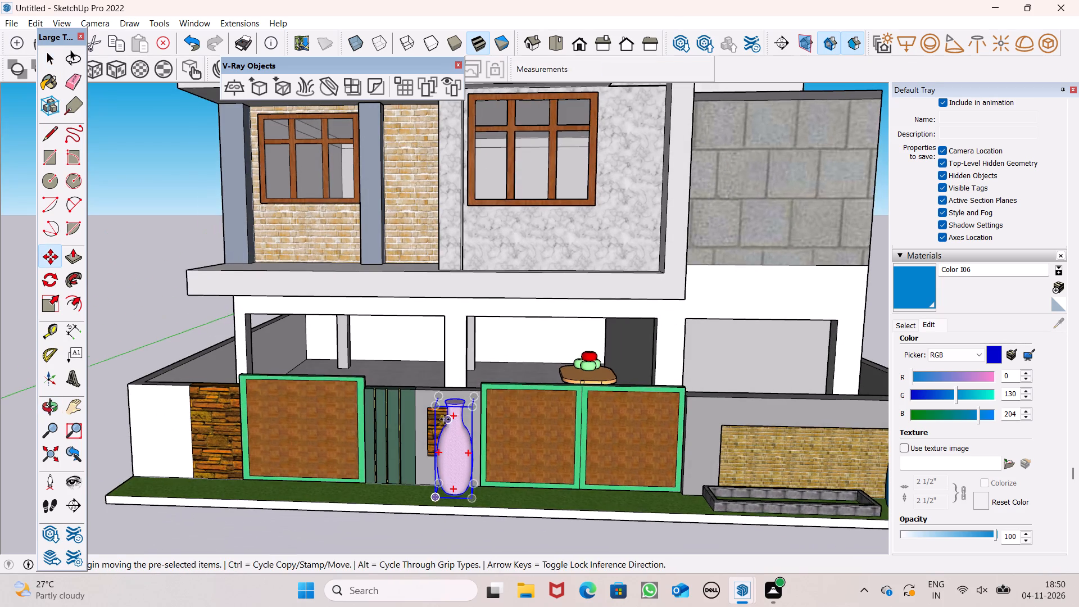
pyautogui.moveTo(427, 468); pyautogui.dragTo(516, 476, button='middle')
pyautogui.moveTo(516, 513); pyautogui.dragTo(457, 517)
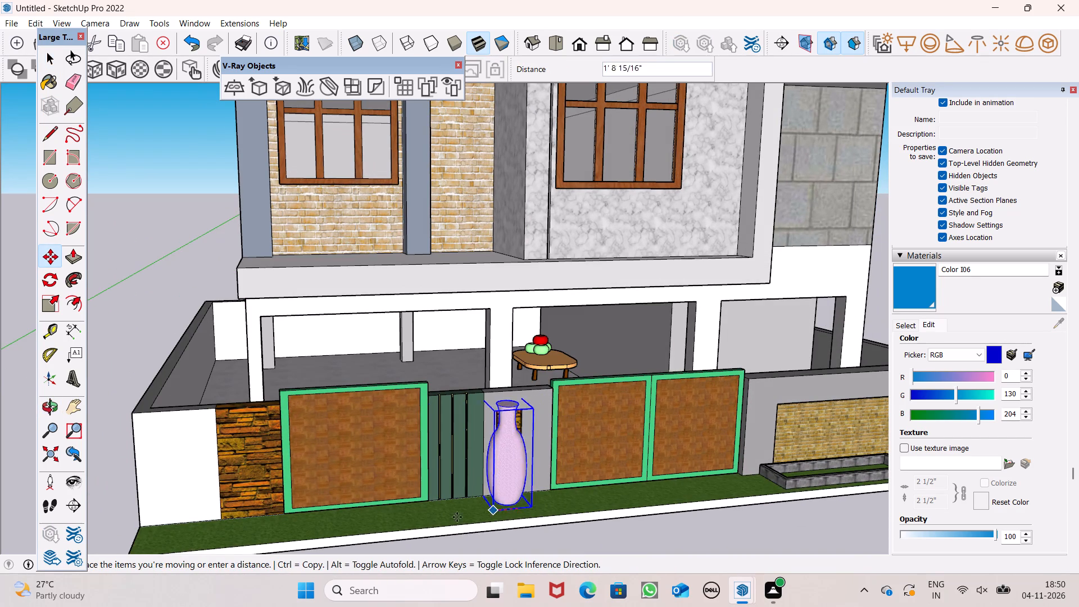
pyautogui.moveTo(457, 517); pyautogui.dragTo(155, 547)
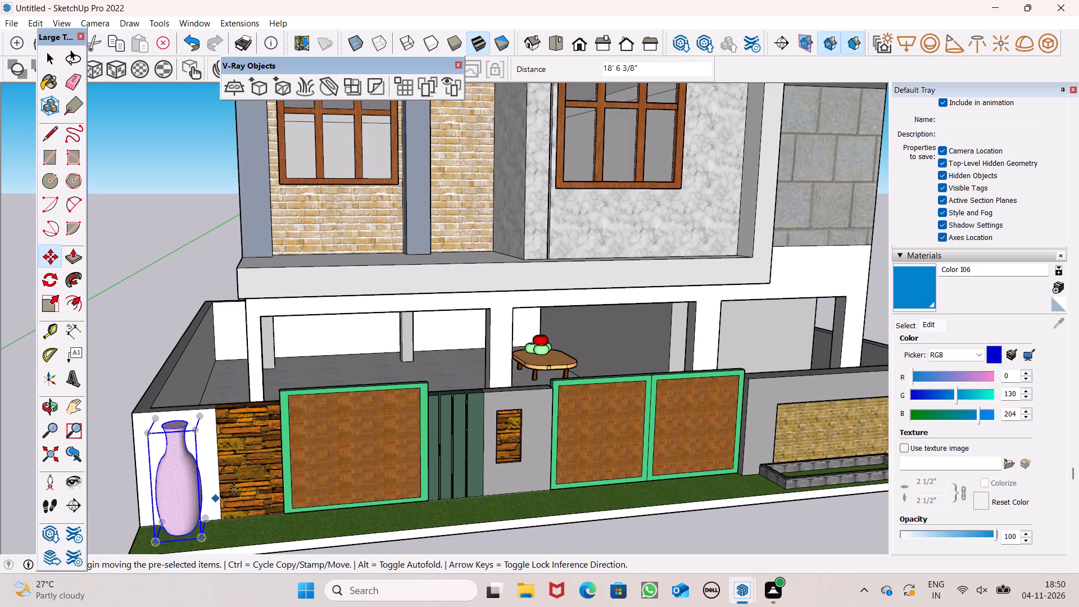
pyautogui.scroll(-3, 352, 420)
pyautogui.moveTo(284, 479); pyautogui.dragTo(466, 454, button='middle')
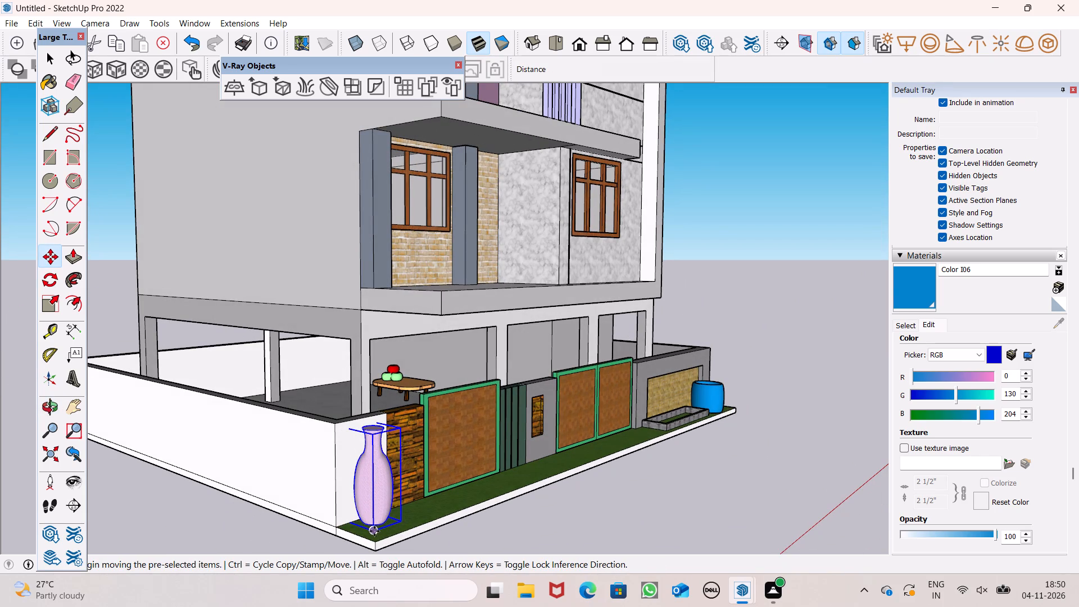
pyautogui.click(373, 532)
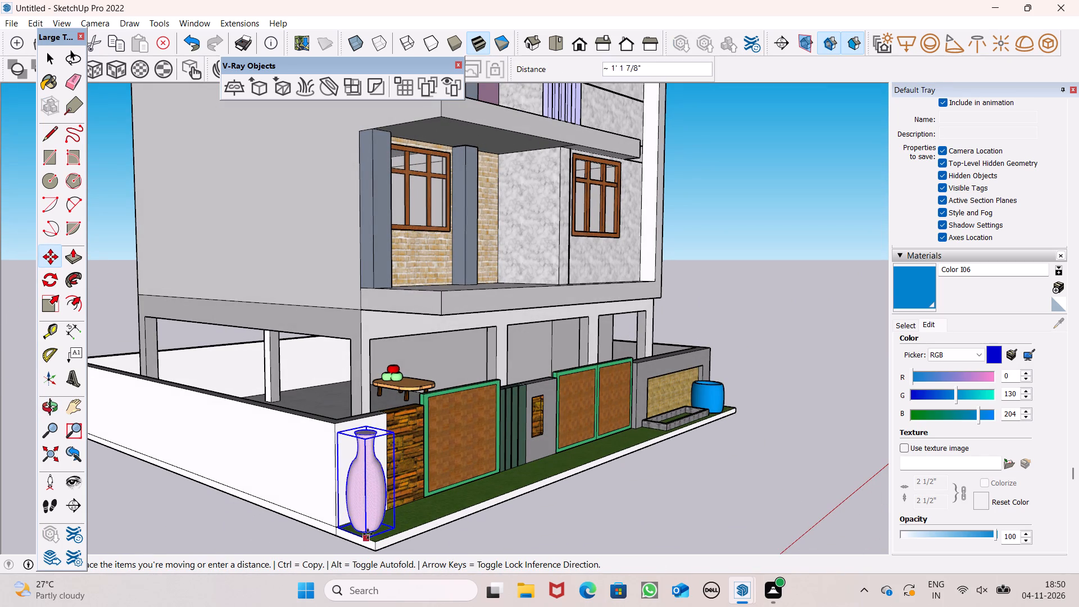
# Shorten the pink vase by scaling it along the blue axis to about 0.8.
pyautogui.scroll(-2, 555, 486)
pyautogui.moveTo(657, 483); pyautogui.dragTo(573, 492, button='middle')
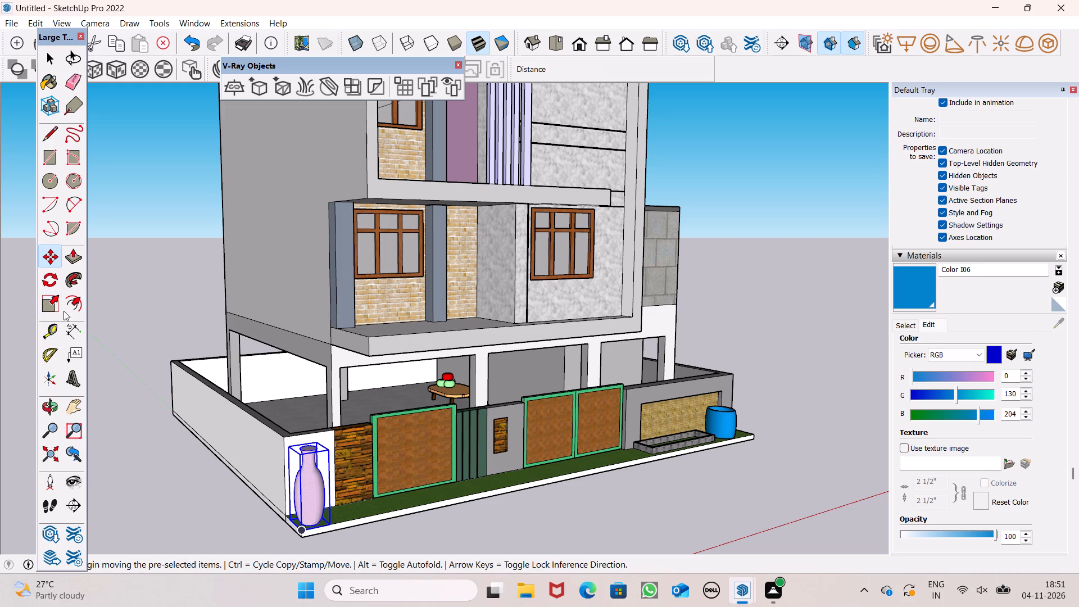
pyautogui.click(43, 306)
pyautogui.scroll(5, 296, 450)
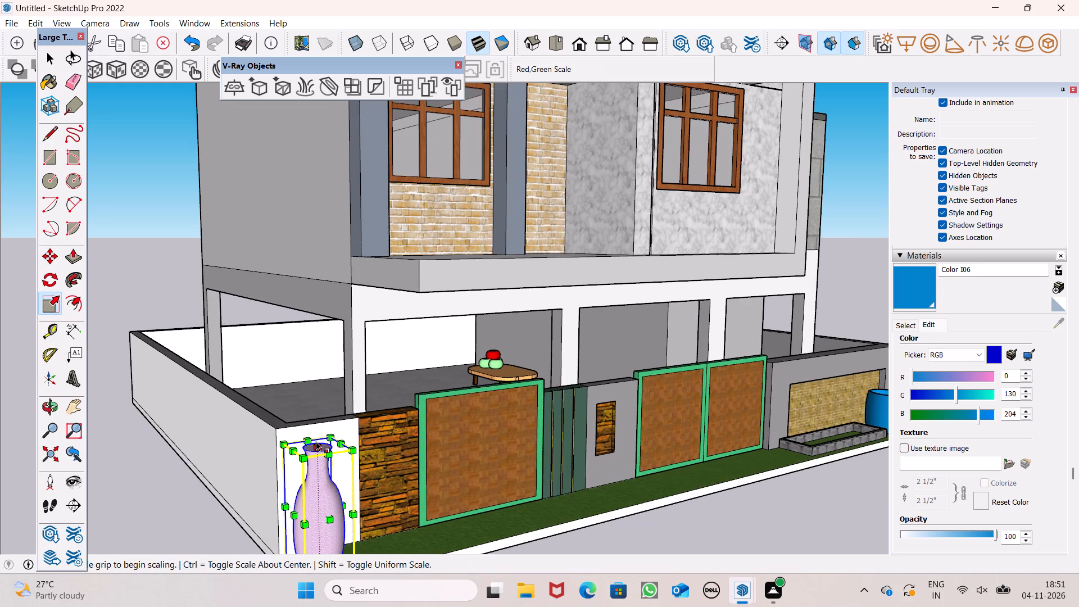
pyautogui.scroll(3, 313, 441)
pyautogui.moveTo(320, 446); pyautogui.dragTo(324, 483)
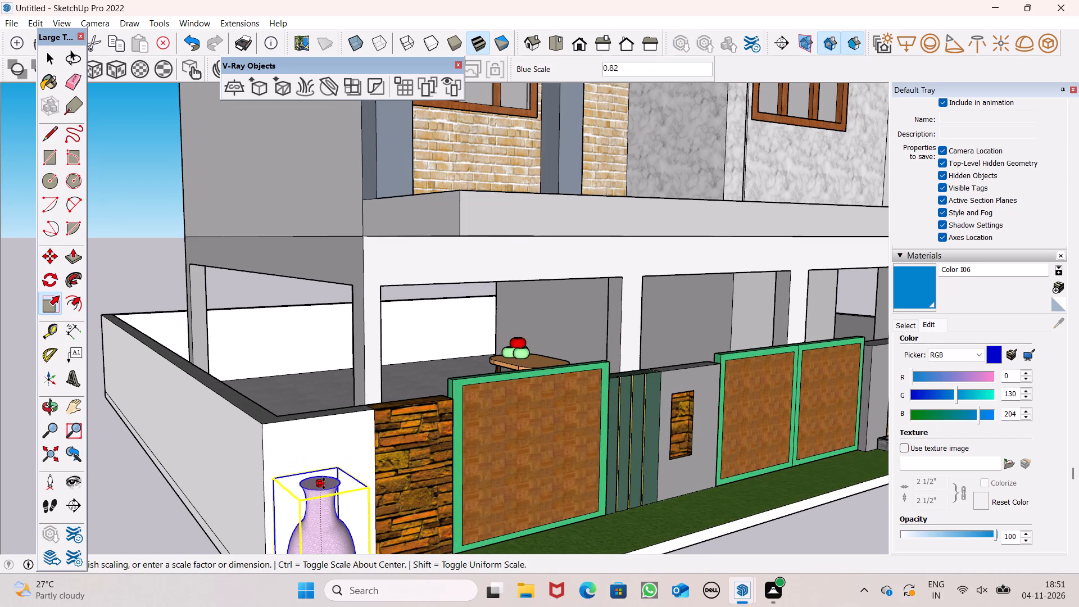
pyautogui.moveTo(324, 483); pyautogui.dragTo(326, 487)
pyautogui.scroll(-7, 296, 363)
pyautogui.press('space')
pyautogui.click(359, 458)
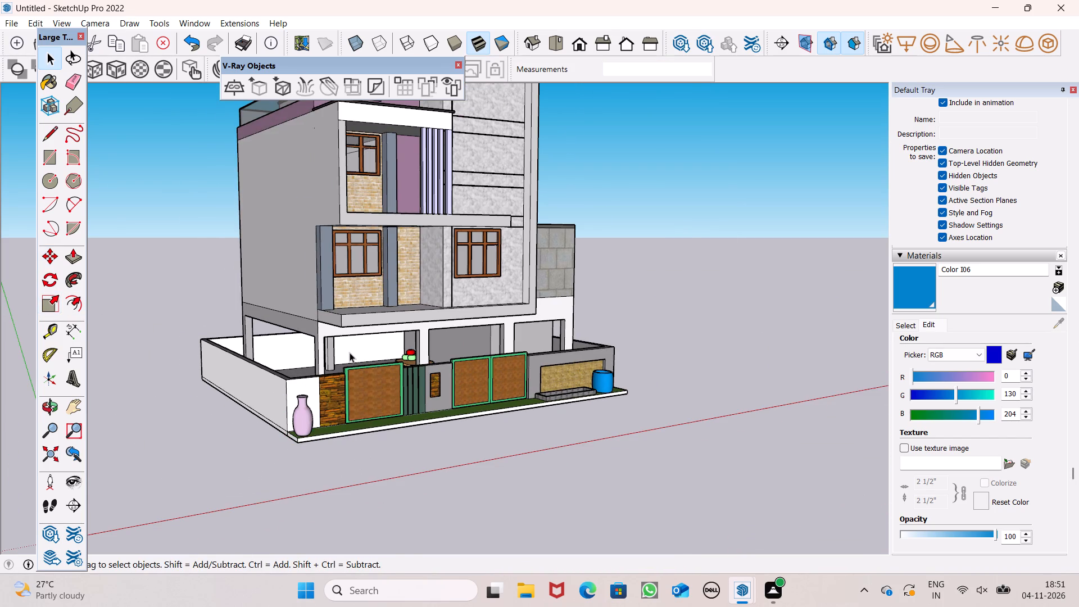
# Copy the stack of three green fruits and one red fruit about 2' along the wooden table.
pyautogui.scroll(5, 358, 350)
pyautogui.scroll(1, 436, 463)
pyautogui.moveTo(415, 468); pyautogui.dragTo(349, 499, button='middle')
pyautogui.scroll(2, 572, 345)
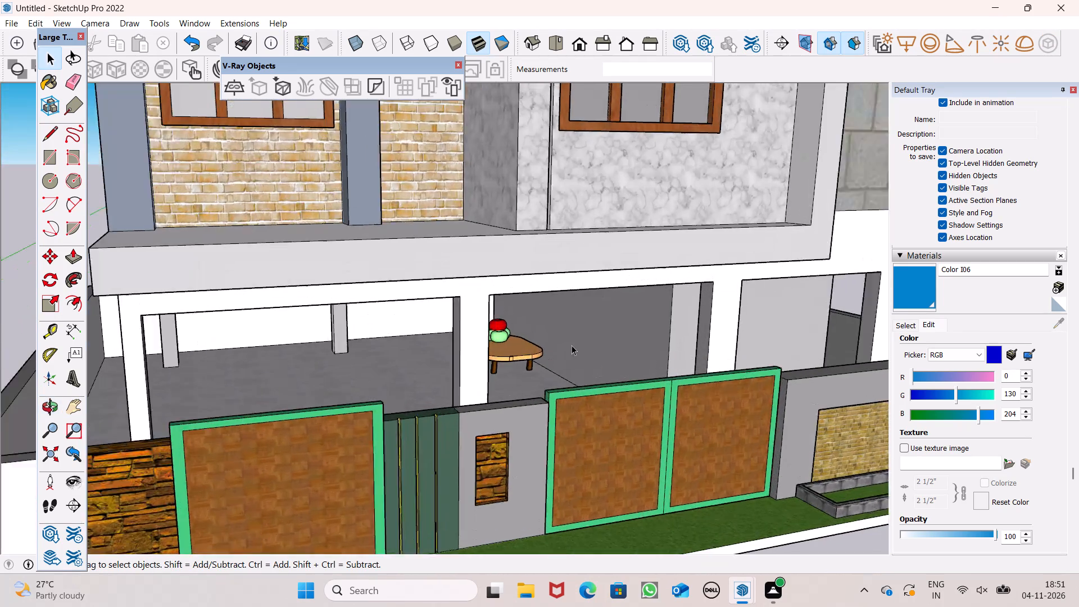
pyautogui.scroll(6, 572, 345)
pyautogui.moveTo(532, 412); pyautogui.dragTo(491, 415, button='middle')
pyautogui.scroll(12, 428, 338)
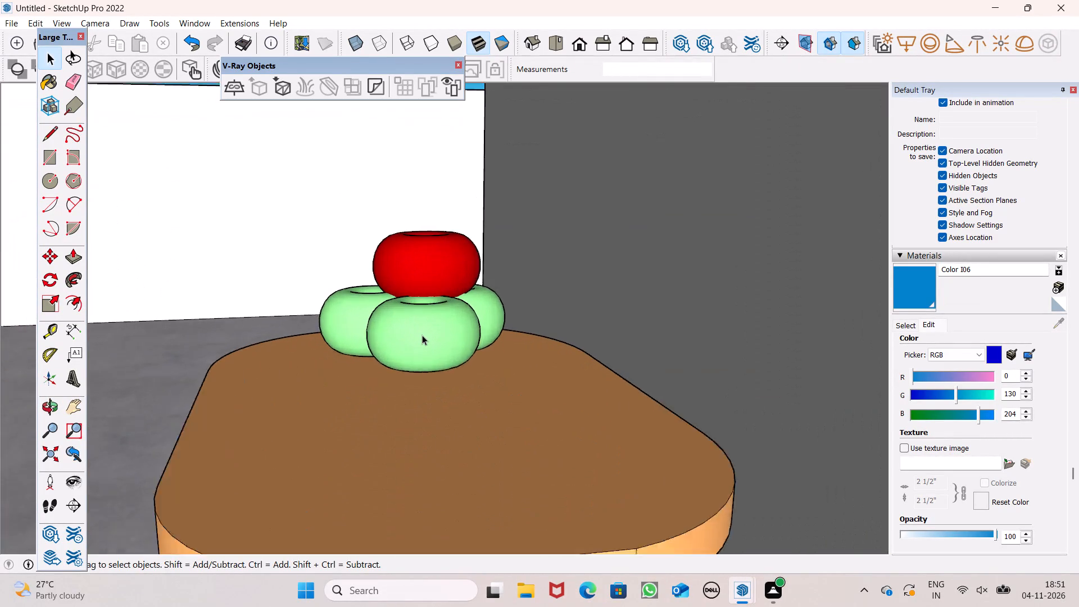
pyautogui.scroll(4, 422, 335)
pyautogui.scroll(-1, 422, 335)
pyautogui.scroll(1, 422, 335)
pyautogui.scroll(-8, 422, 335)
pyautogui.moveTo(405, 454); pyautogui.dragTo(626, 512, button='middle')
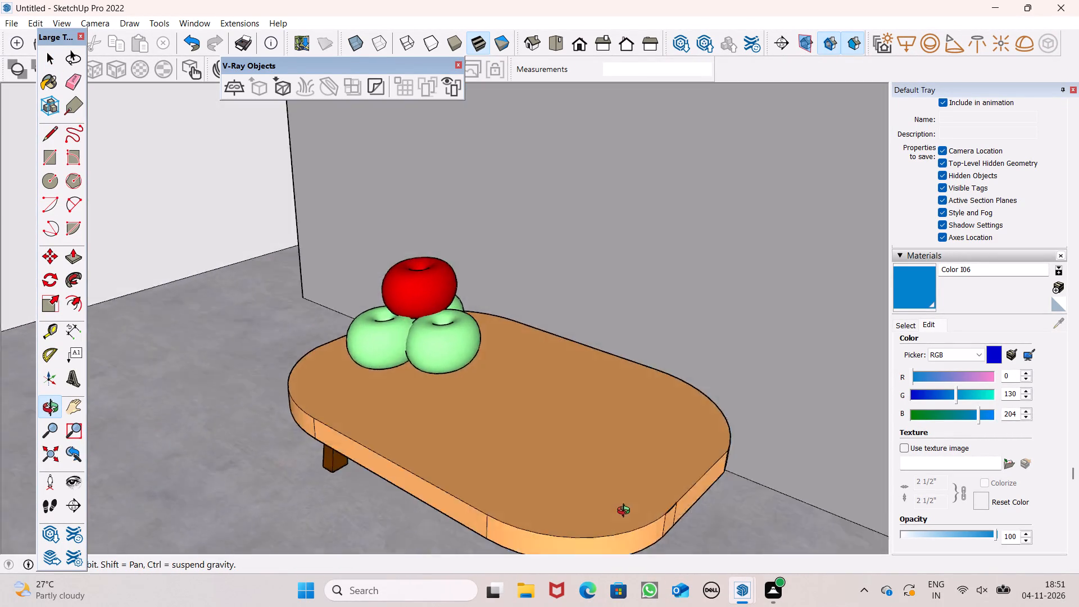
pyautogui.moveTo(626, 512); pyautogui.dragTo(736, 560, button='middle')
pyautogui.scroll(3, 560, 374)
pyautogui.click(364, 343)
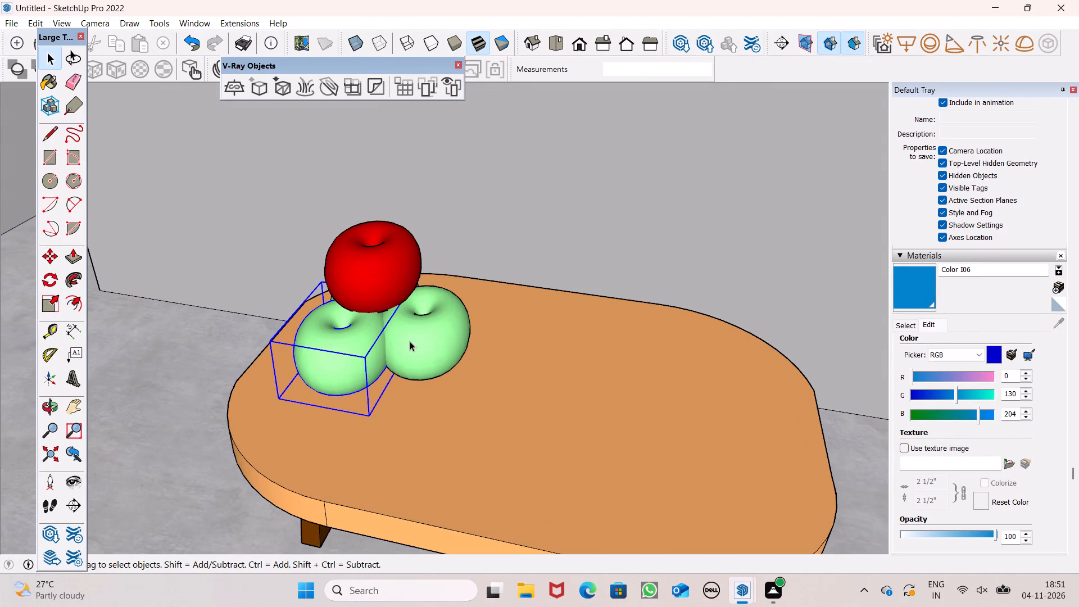
pyautogui.keyDown('ctrl'); pyautogui.click(410, 341); pyautogui.keyUp('ctrl')
pyautogui.keyDown('ctrl'); pyautogui.moveTo(469, 377); pyautogui.dragTo(171, 422, button='middle'); pyautogui.keyUp('ctrl')
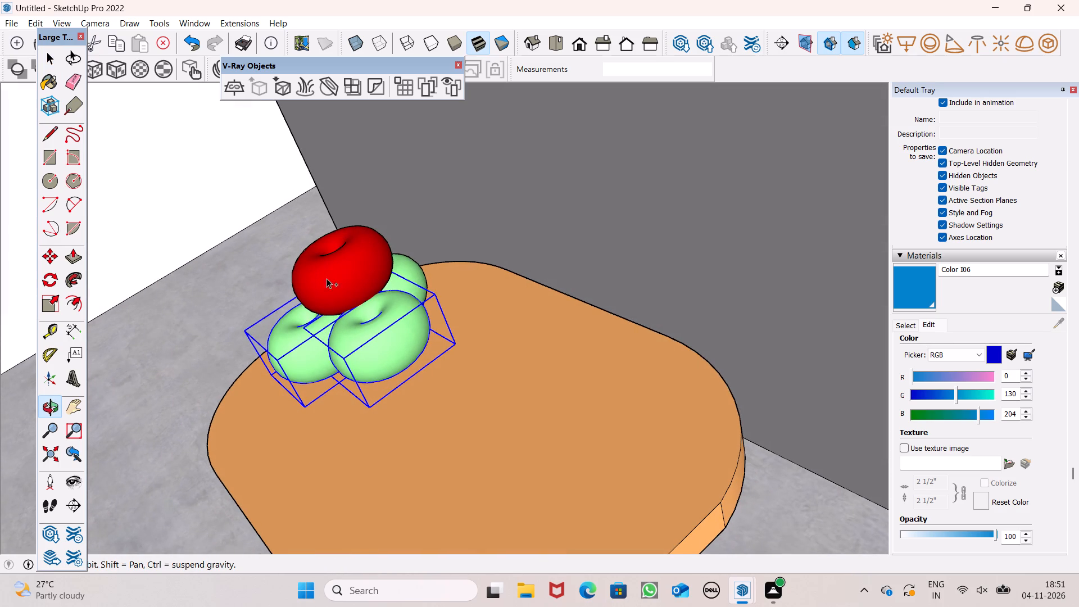
pyautogui.keyDown('ctrl'); pyautogui.click(413, 274); pyautogui.keyUp('ctrl')
pyautogui.keyDown('ctrl'); pyautogui.click(337, 272); pyautogui.keyUp('ctrl')
pyautogui.keyDown('ctrl'); pyautogui.scroll(-3, 327, 333); pyautogui.keyUp('ctrl')
pyautogui.keyDown('ctrl'); pyautogui.moveTo(314, 384); pyautogui.dragTo(391, 386, button='middle'); pyautogui.keyUp('ctrl')
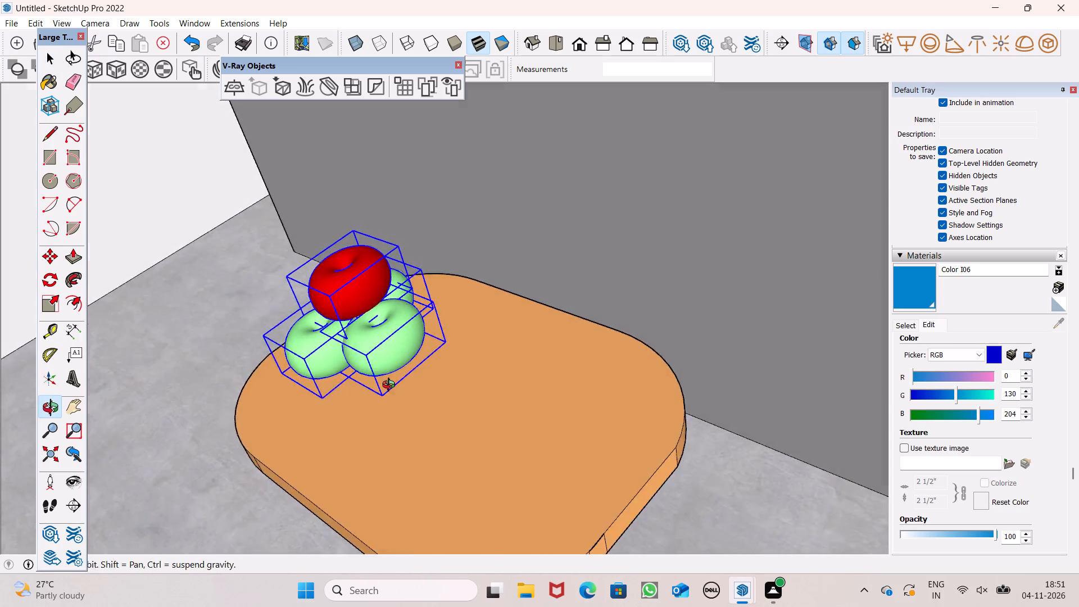
pyautogui.keyDown('ctrl'); pyautogui.moveTo(391, 386); pyautogui.dragTo(537, 384, button='middle'); pyautogui.keyUp('ctrl')
pyautogui.press('m')
pyautogui.press('Return')
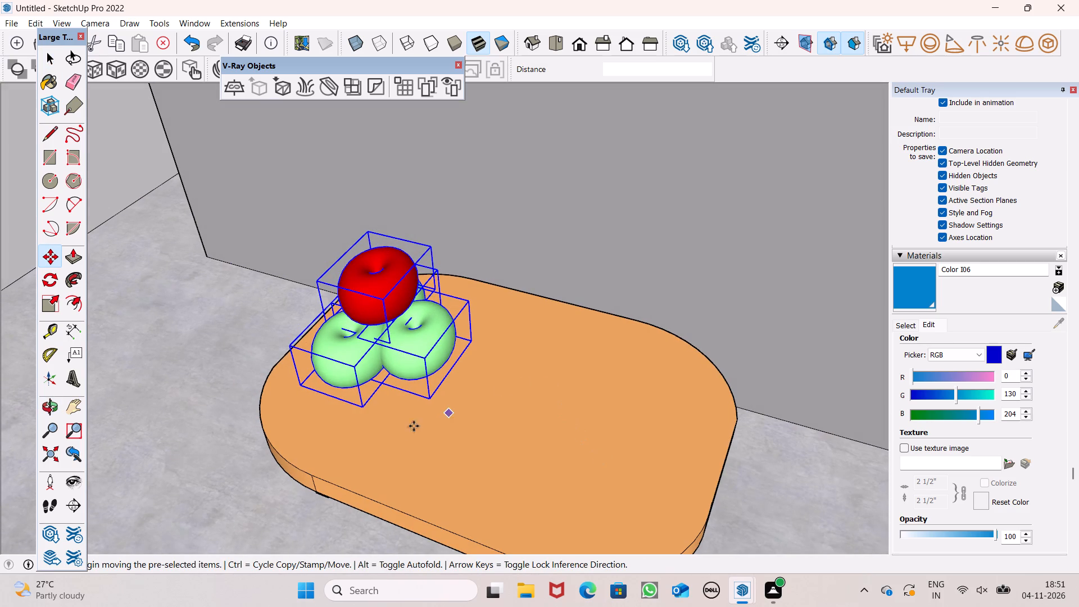
pyautogui.moveTo(428, 400); pyautogui.dragTo(556, 429)
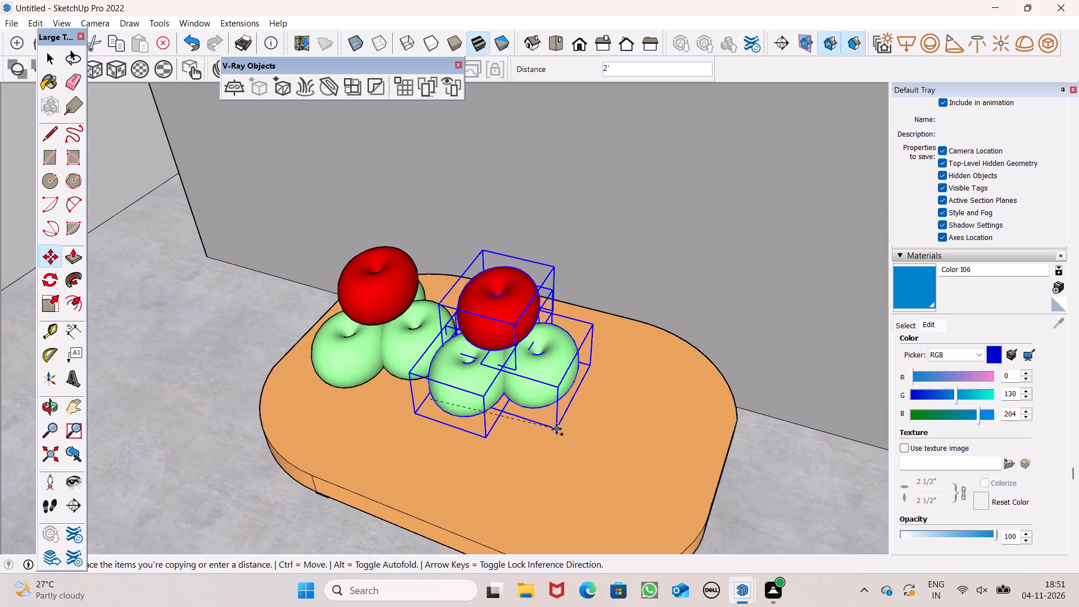
pyautogui.moveTo(556, 429); pyautogui.dragTo(557, 431)
# Copy the fruit stack again 2' 5/16" further along the table, near its far end.
pyautogui.moveTo(557, 433); pyautogui.dragTo(624, 449)
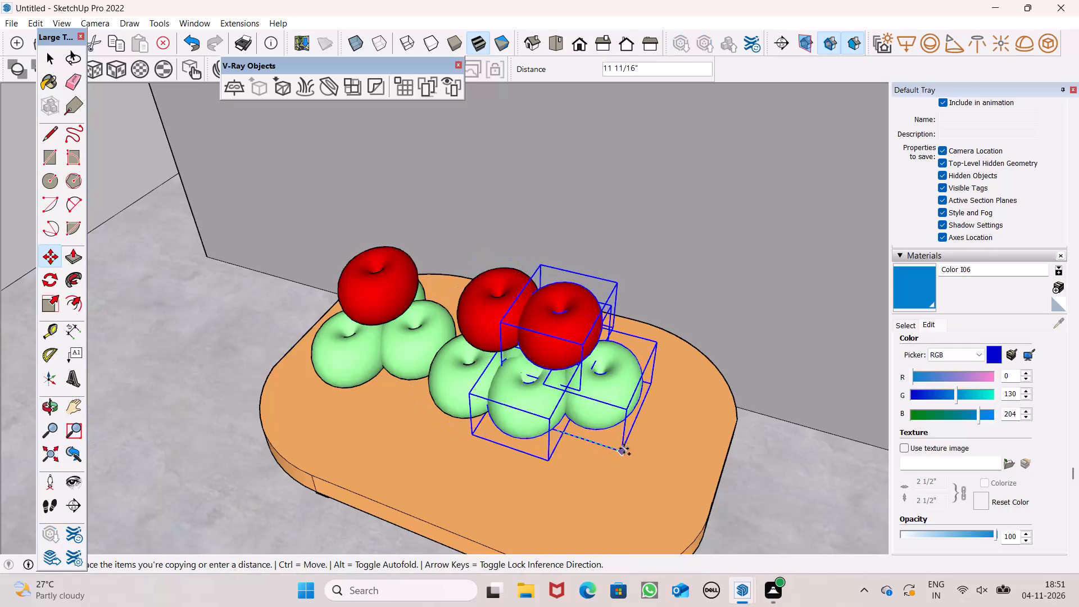
pyautogui.moveTo(624, 449); pyautogui.dragTo(700, 477)
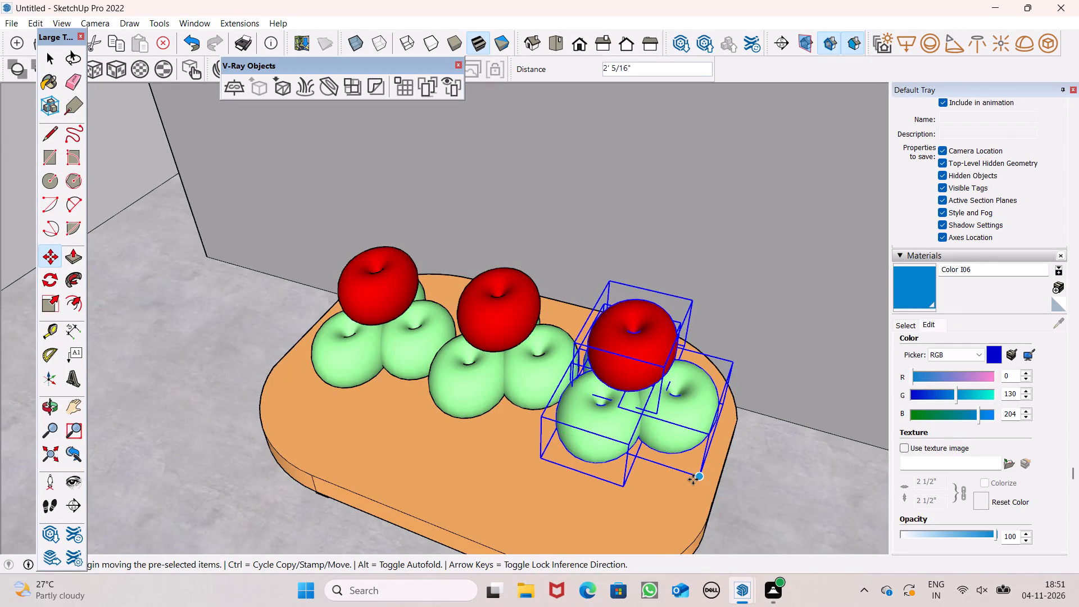
pyautogui.scroll(-3, 693, 479)
pyautogui.moveTo(669, 498); pyautogui.dragTo(546, 411, button='middle')
pyautogui.scroll(-7, 278, 325)
pyautogui.press('space')
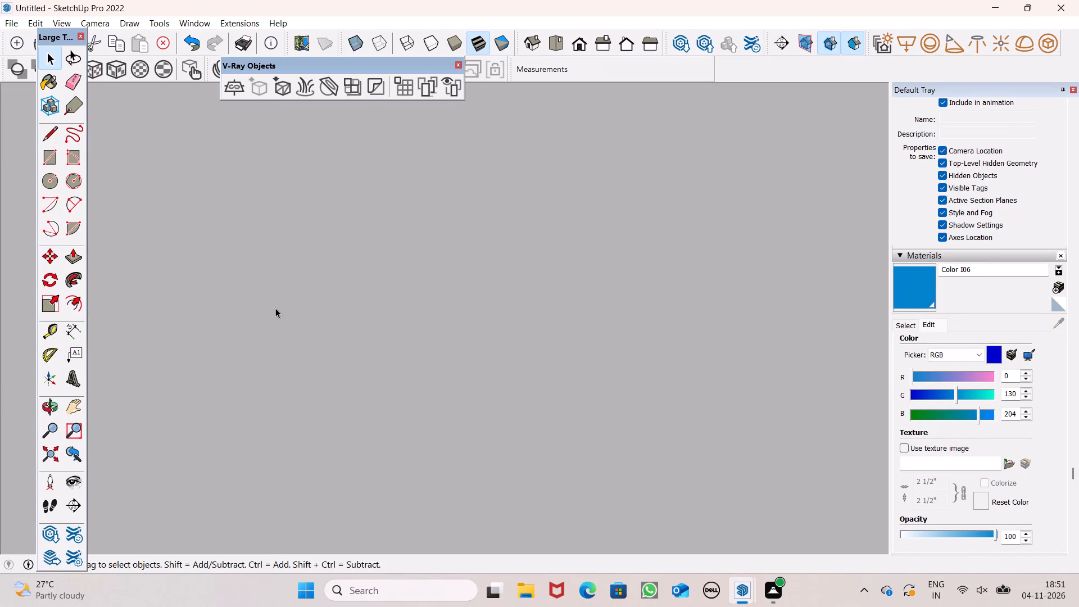
# Examine the house front and the fruit stacks on the table from front and angled views.
pyautogui.scroll(-4, 276, 288)
pyautogui.scroll(-6, 292, 192)
pyautogui.click(577, 47)
pyautogui.scroll(-3, 563, 250)
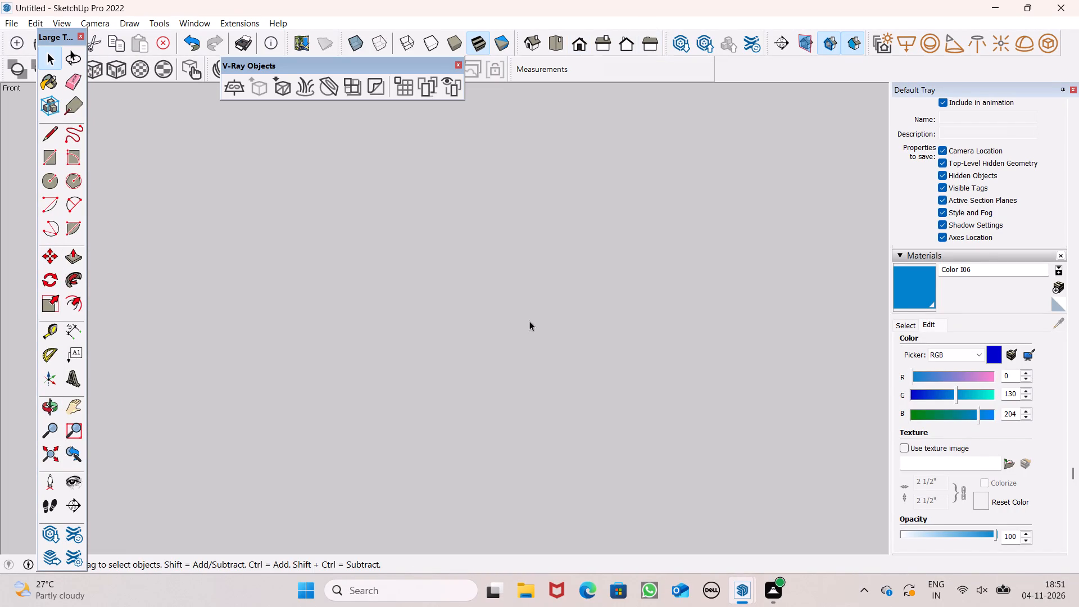
pyautogui.scroll(-5, 529, 321)
pyautogui.scroll(-20, 474, 247)
pyautogui.scroll(-5, 474, 247)
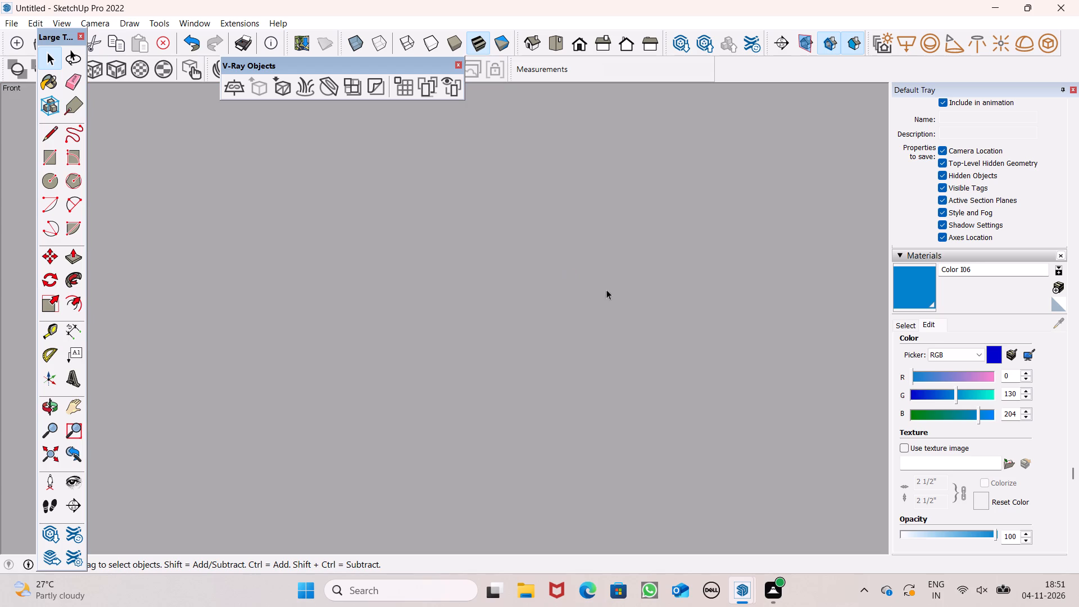
pyautogui.scroll(-10, 606, 289)
pyautogui.scroll(-20, 556, 302)
pyautogui.scroll(-4, 556, 302)
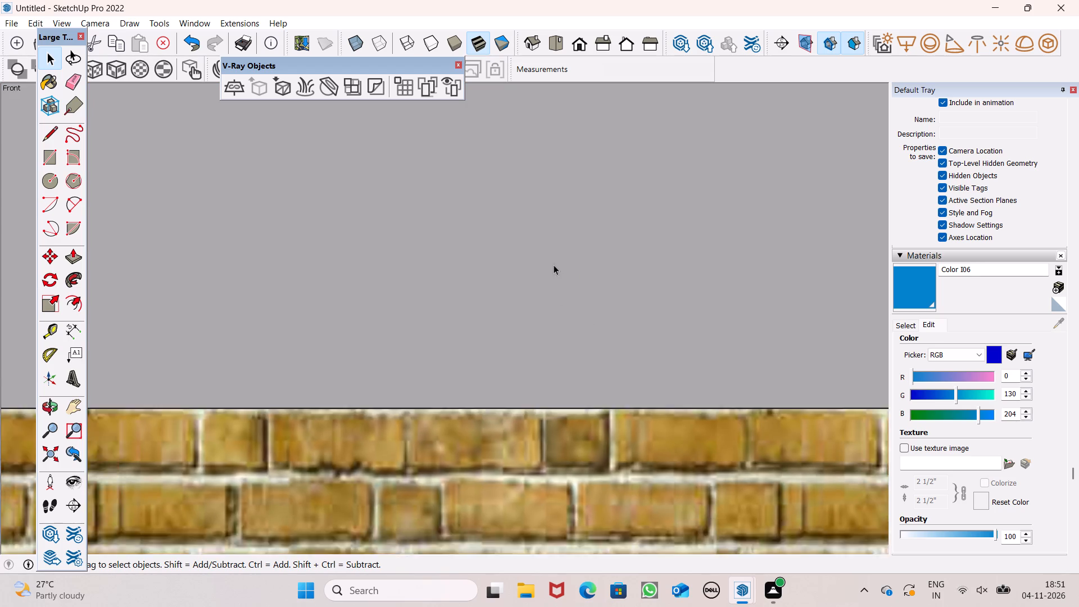
pyautogui.scroll(-15, 554, 265)
pyautogui.scroll(-12, 543, 373)
pyautogui.scroll(-2, 604, 259)
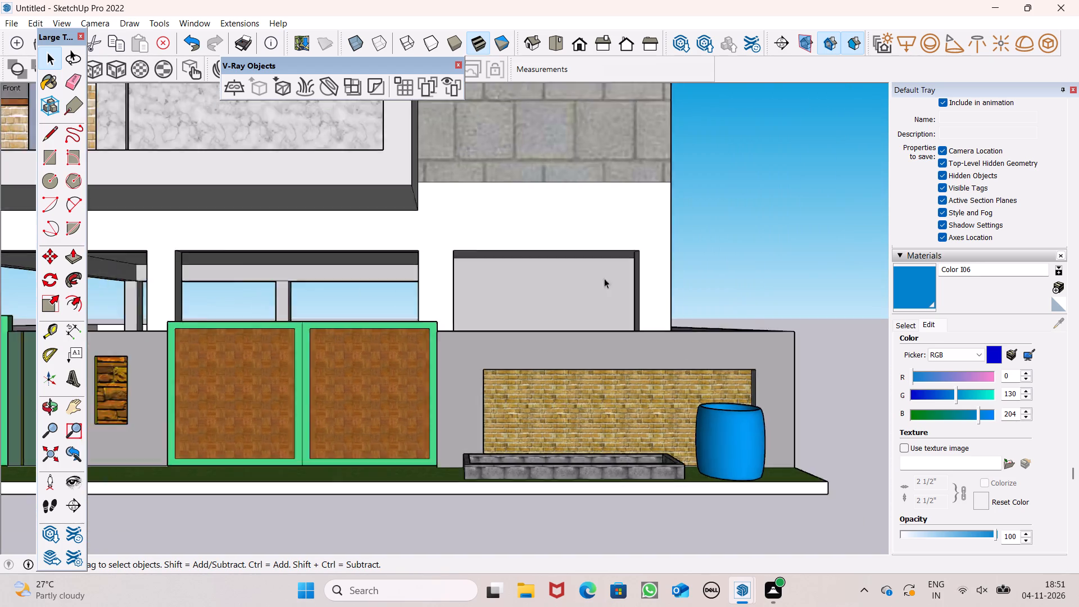
pyautogui.scroll(-8, 604, 278)
pyautogui.moveTo(622, 303); pyautogui.dragTo(717, 375, button='middle')
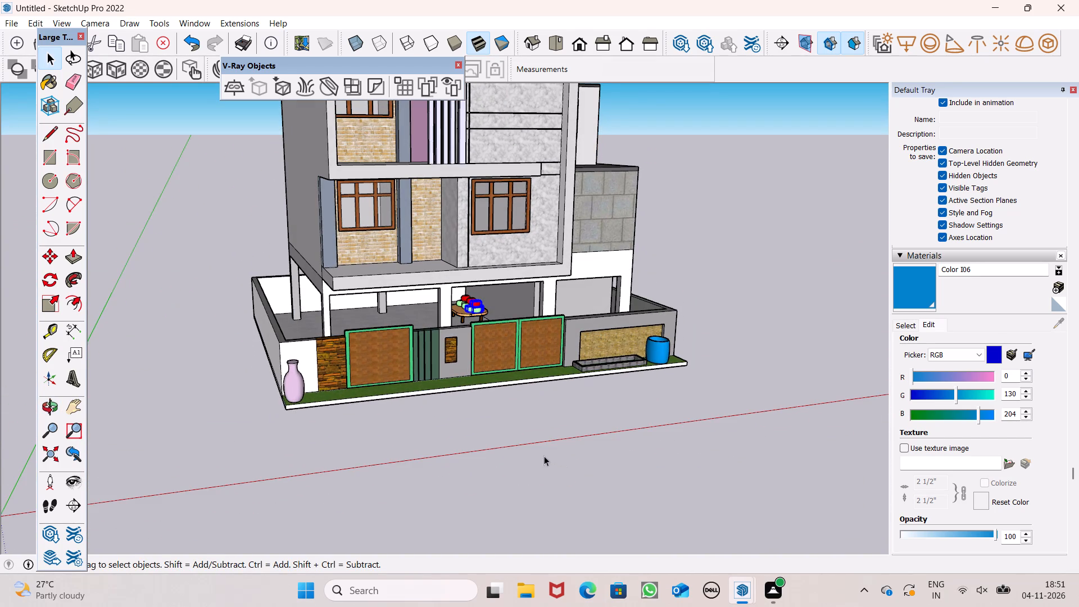
pyautogui.click(544, 456)
pyautogui.scroll(9, 456, 285)
pyautogui.scroll(3, 500, 350)
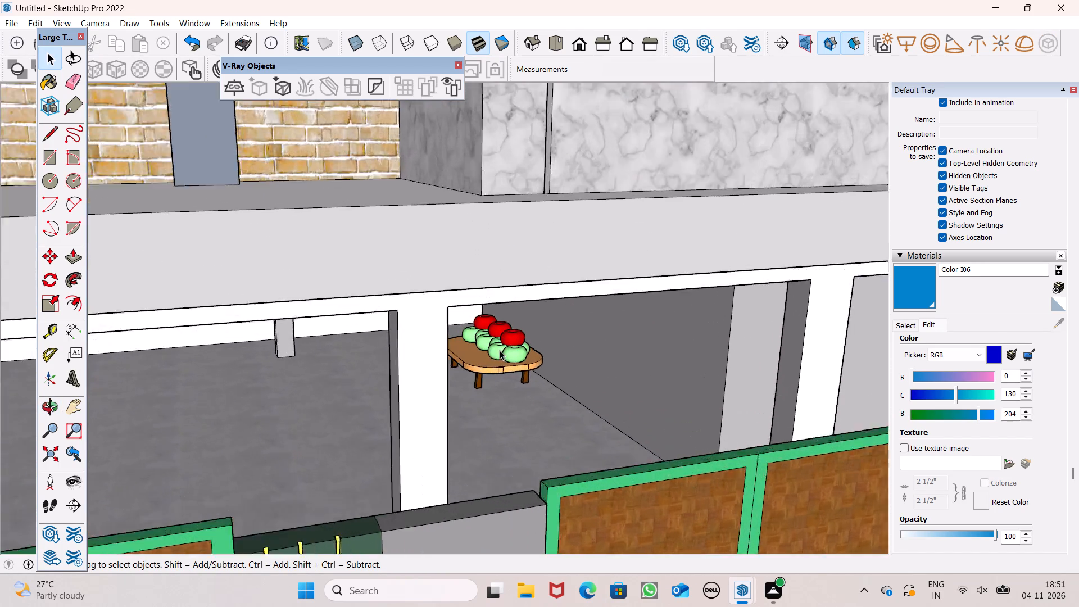
pyautogui.scroll(4, 500, 350)
pyautogui.moveTo(528, 378); pyautogui.dragTo(492, 380, button='middle')
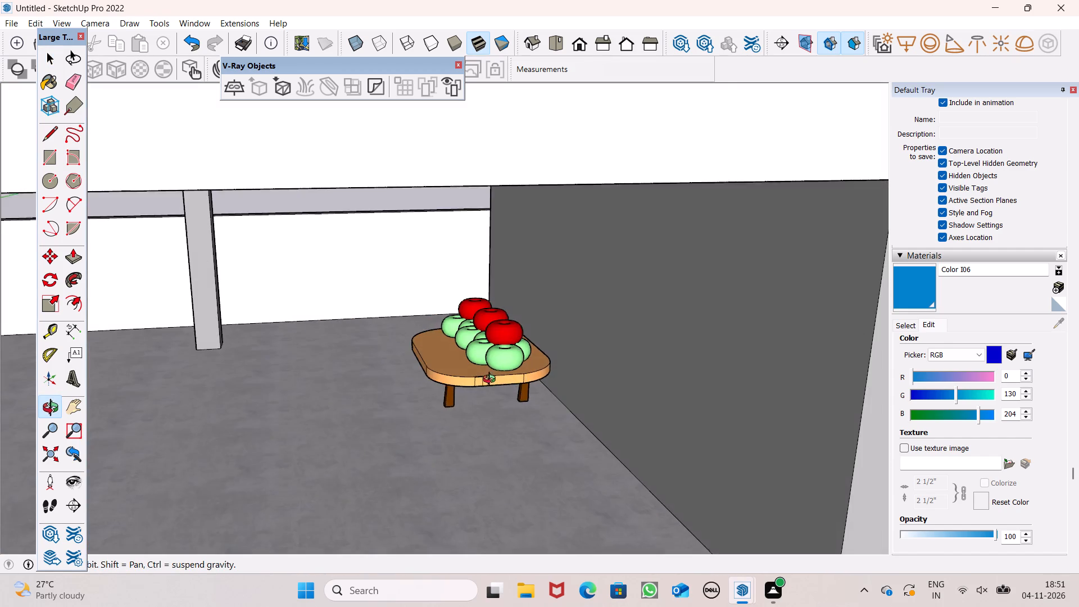
pyautogui.moveTo(492, 380); pyautogui.dragTo(492, 380, button='middle')
pyautogui.scroll(-11, 518, 289)
pyautogui.scroll(-7, 525, 241)
# Copy the pink vase about 14' 11 1/2" away from the end wall, onto the open ground in front of the grass strip.
pyautogui.scroll(2, 324, 383)
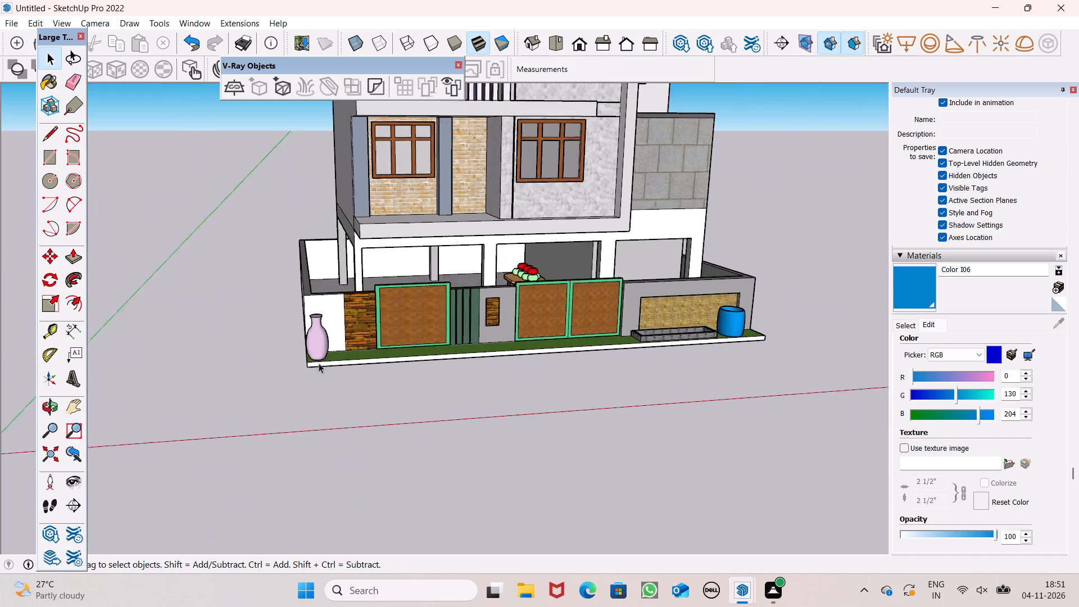
pyautogui.scroll(5, 319, 363)
pyautogui.click(309, 329)
pyautogui.press('m')
pyautogui.press('Return')
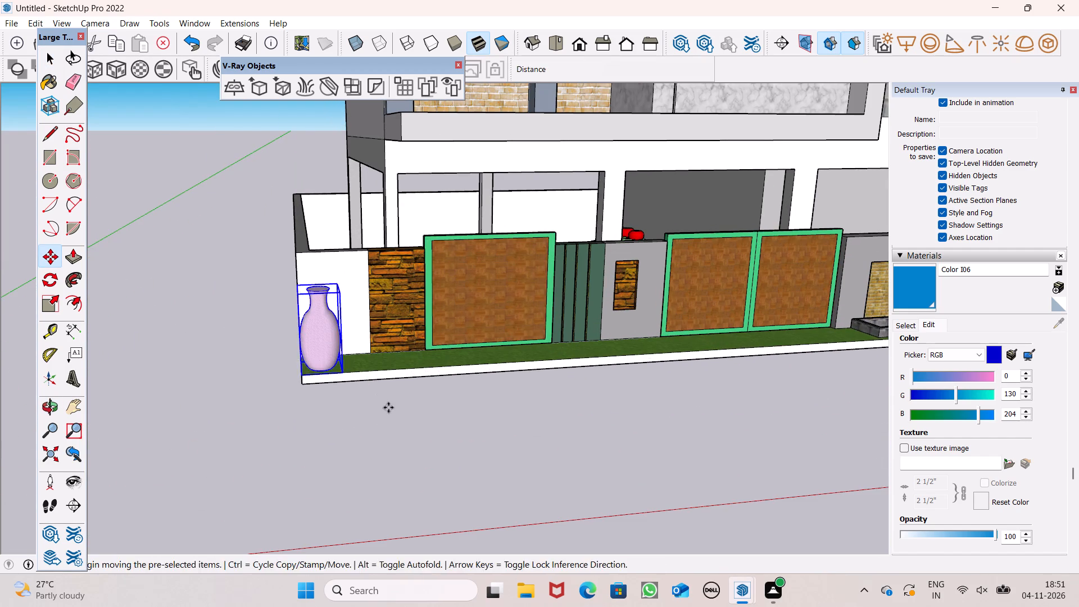
pyautogui.moveTo(378, 420); pyautogui.dragTo(325, 414, button='middle')
pyautogui.scroll(1, 328, 417)
pyautogui.moveTo(291, 355); pyautogui.dragTo(507, 437)
pyautogui.press('space')
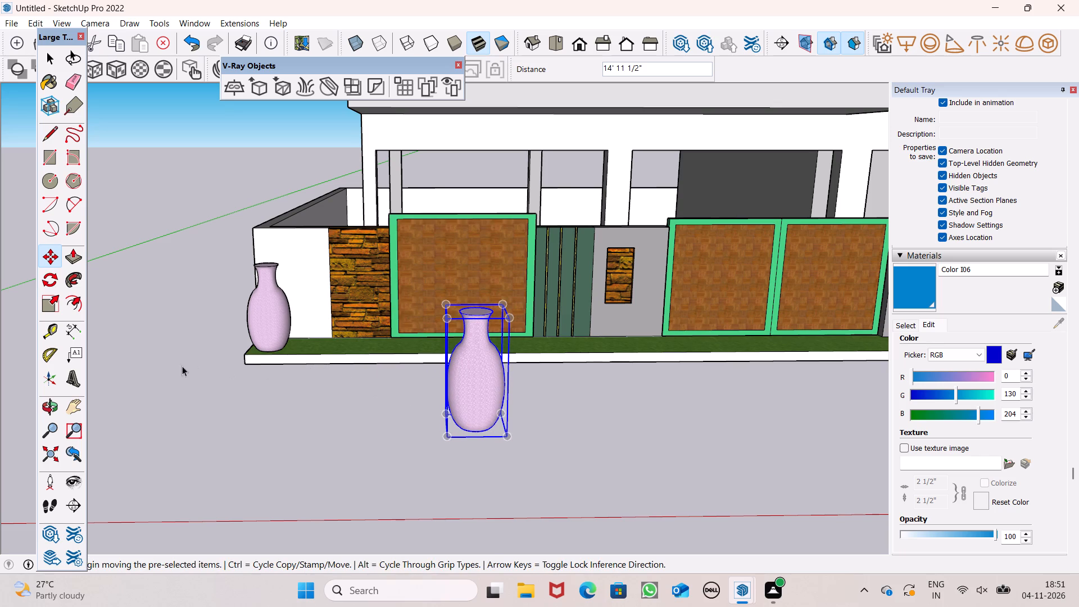
# Shrink the copied vase by scaling it to about 0.69 along red and green, shortening it along blue, and finishing with blue 0.78.
pyautogui.click(38, 305)
pyautogui.moveTo(279, 398); pyautogui.dragTo(289, 403, button='middle')
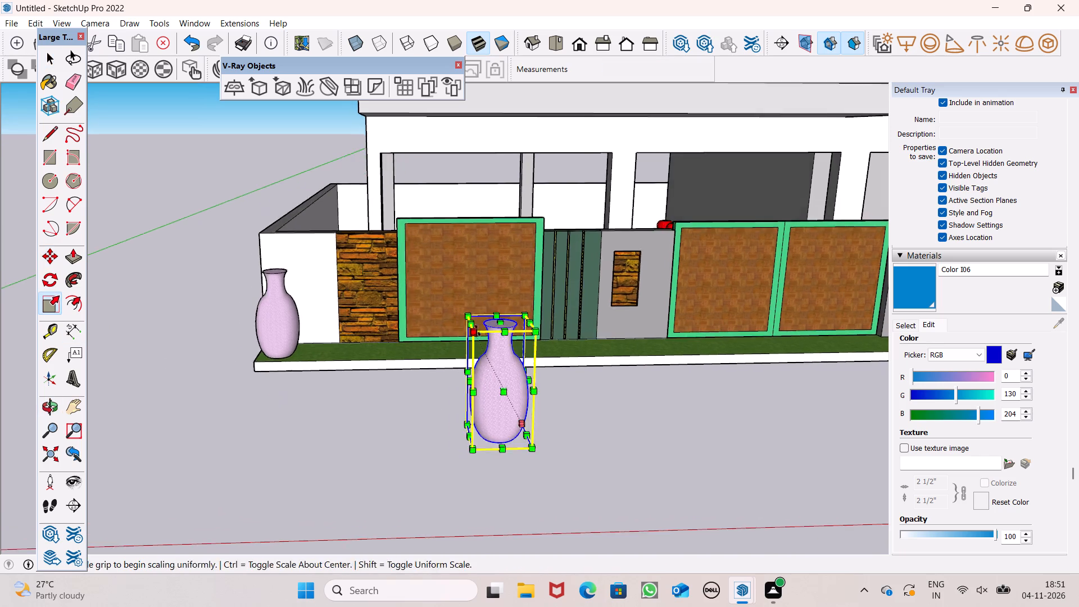
pyautogui.scroll(3, 479, 332)
pyautogui.moveTo(464, 414); pyautogui.dragTo(492, 416)
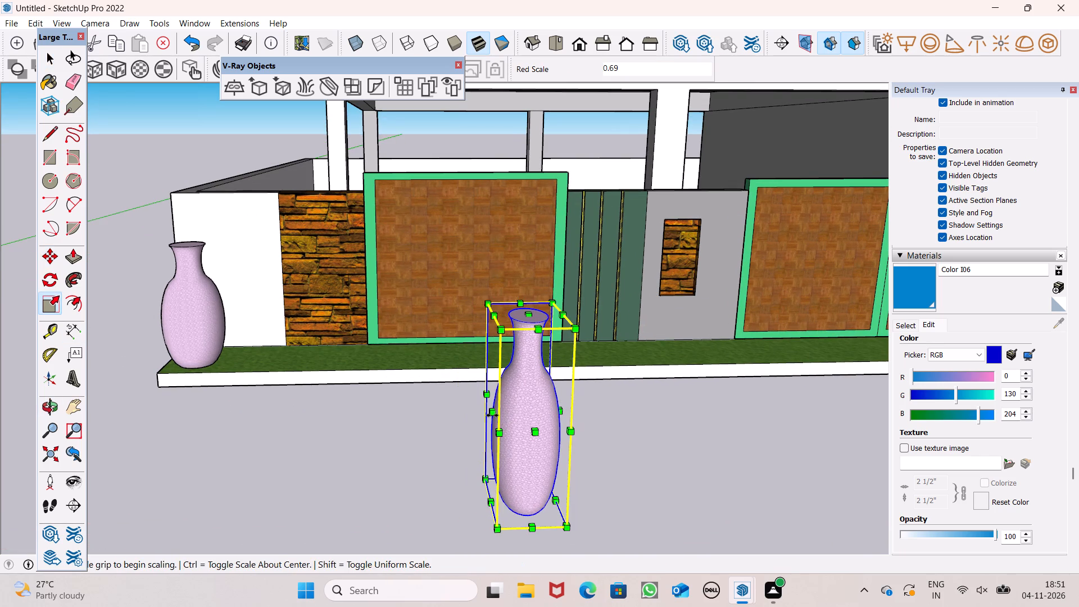
pyautogui.moveTo(529, 310); pyautogui.dragTo(532, 415)
pyautogui.moveTo(527, 476); pyautogui.dragTo(521, 463)
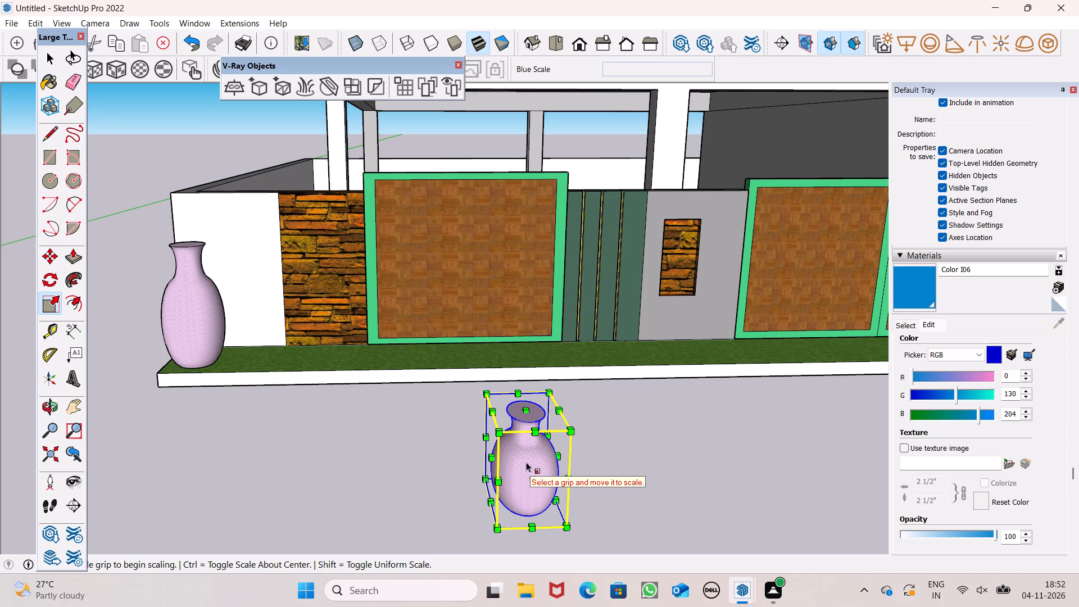
pyautogui.moveTo(533, 484); pyautogui.dragTo(519, 466)
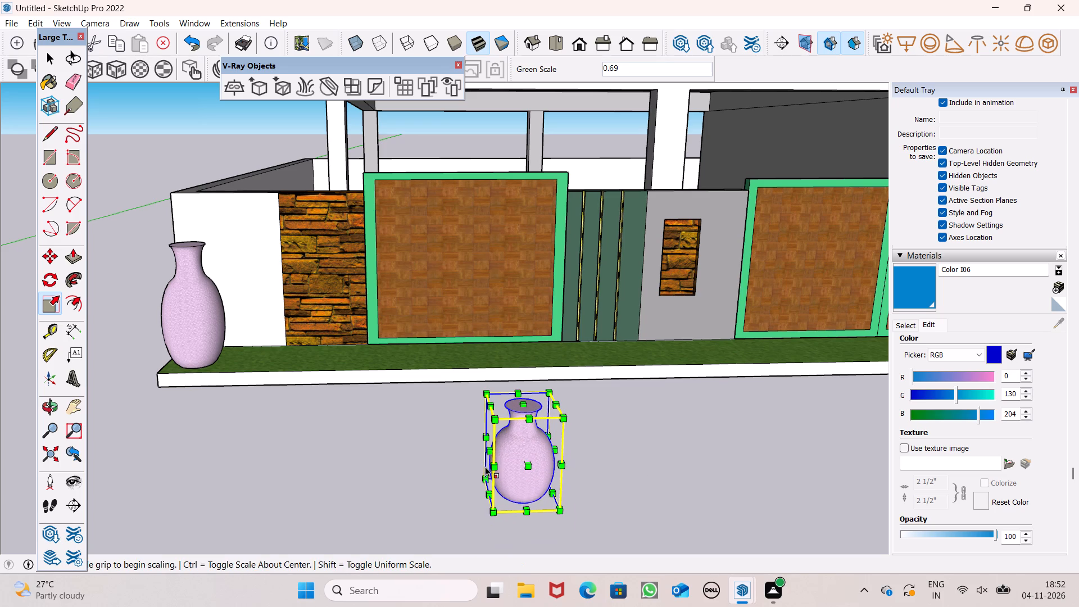
pyautogui.moveTo(486, 453); pyautogui.dragTo(505, 457)
pyautogui.moveTo(536, 468); pyautogui.dragTo(526, 455)
pyautogui.moveTo(529, 399); pyautogui.dragTo(528, 420)
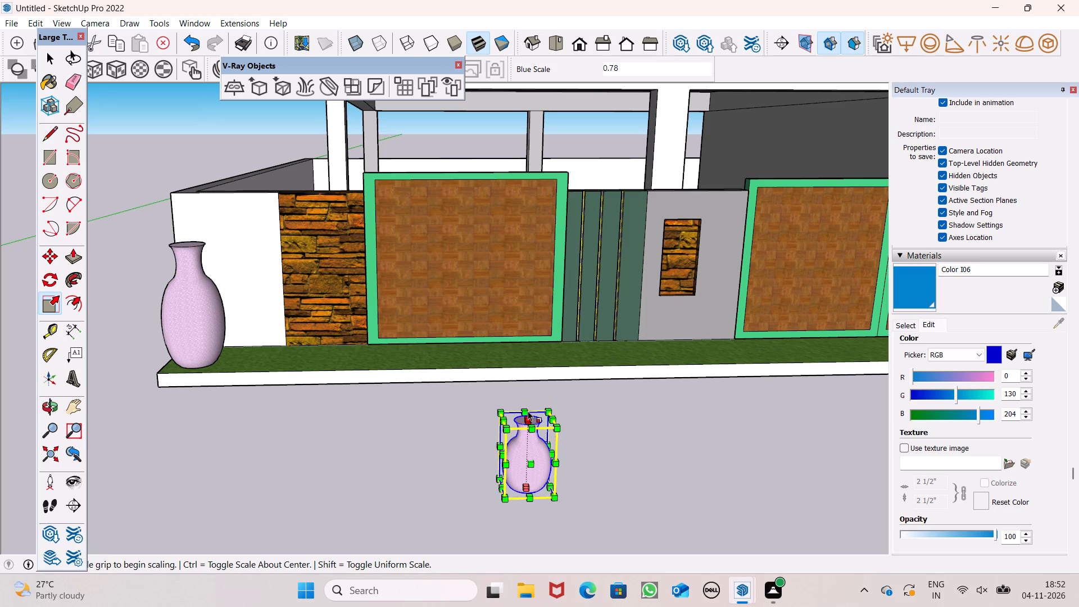
# Reduce the small vase further, scaling it to about 0.5 along green, then narrowing it along red and shortening it along blue.
pyautogui.scroll(-2, 485, 362)
pyautogui.moveTo(561, 456); pyautogui.dragTo(552, 469, button='middle')
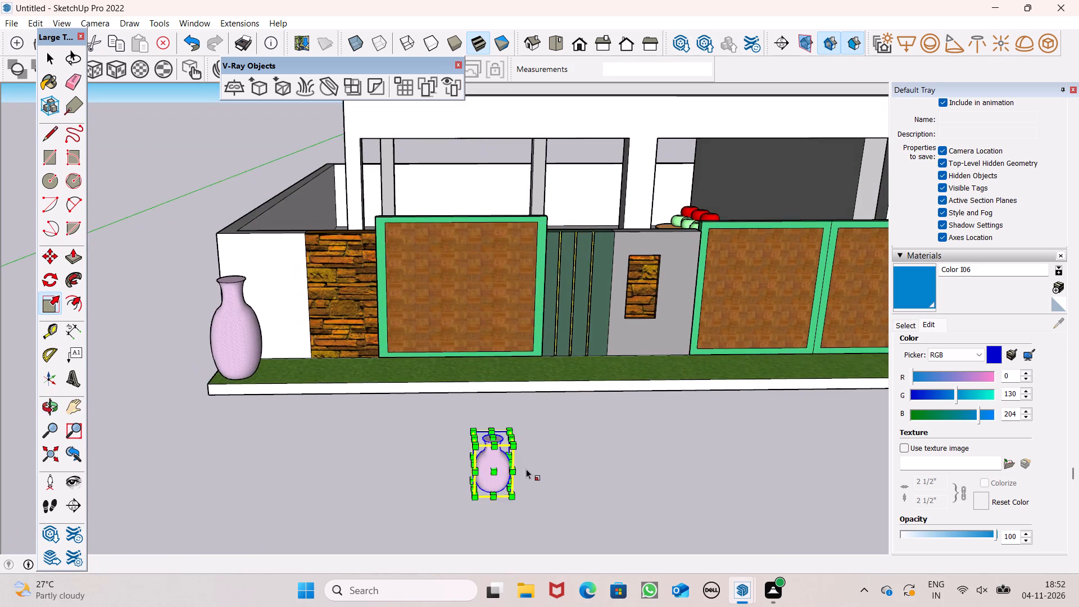
pyautogui.scroll(5, 524, 473)
pyautogui.moveTo(481, 463); pyautogui.dragTo(482, 451)
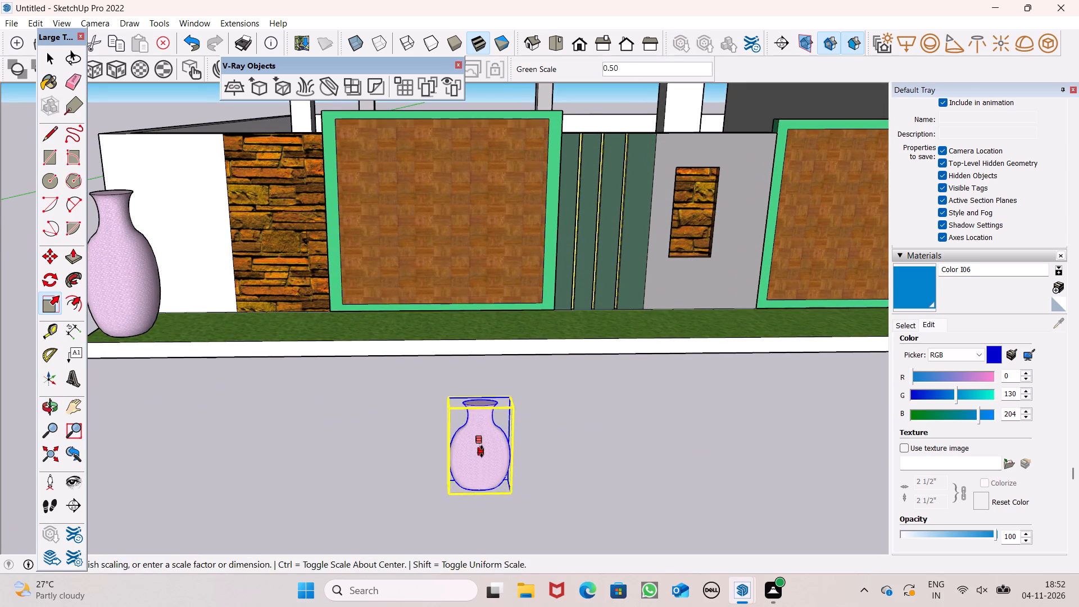
pyautogui.moveTo(482, 451); pyautogui.dragTo(482, 451)
pyautogui.moveTo(453, 473); pyautogui.dragTo(578, 527, button='middle')
pyautogui.moveTo(671, 502); pyautogui.dragTo(678, 505)
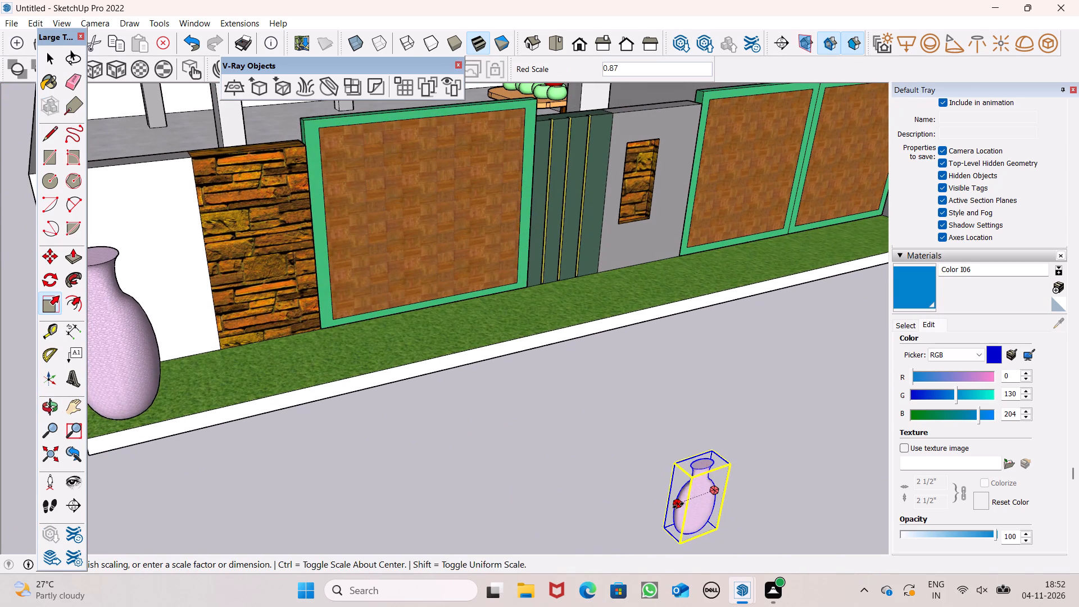
pyautogui.moveTo(678, 505); pyautogui.dragTo(692, 504)
pyautogui.moveTo(710, 460); pyautogui.dragTo(709, 472)
pyautogui.press('space')
# Move the small vase from the open ground onto the wooden table beside the fruit stacks.
pyautogui.scroll(-5, 579, 398)
pyautogui.moveTo(746, 447); pyautogui.dragTo(635, 433, button='middle')
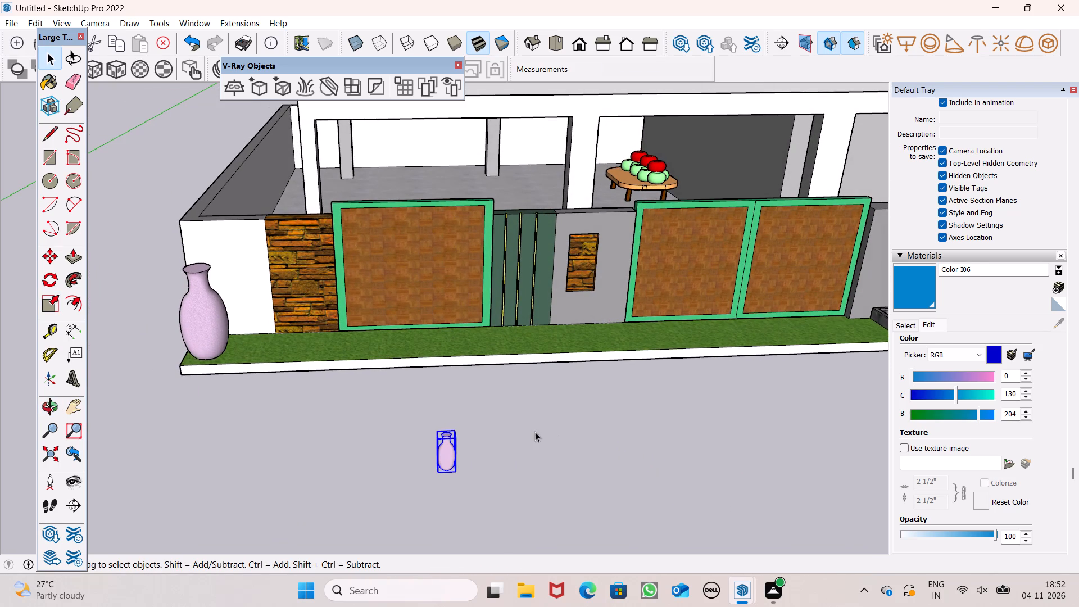
pyautogui.press('m')
pyautogui.press('Return')
pyautogui.moveTo(452, 474); pyautogui.dragTo(455, 471)
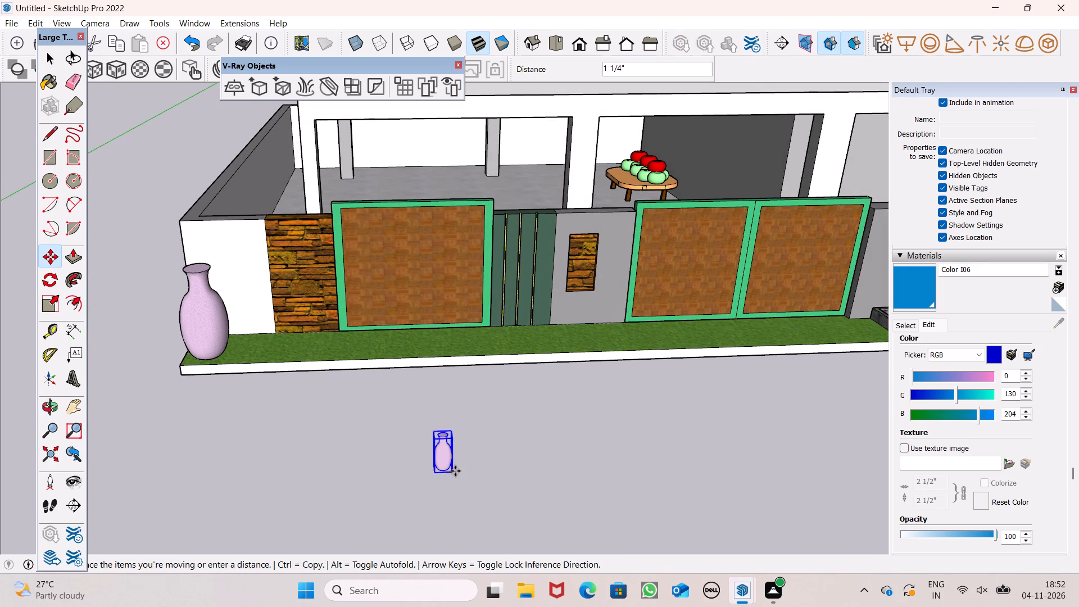
pyautogui.moveTo(455, 471); pyautogui.dragTo(629, 180)
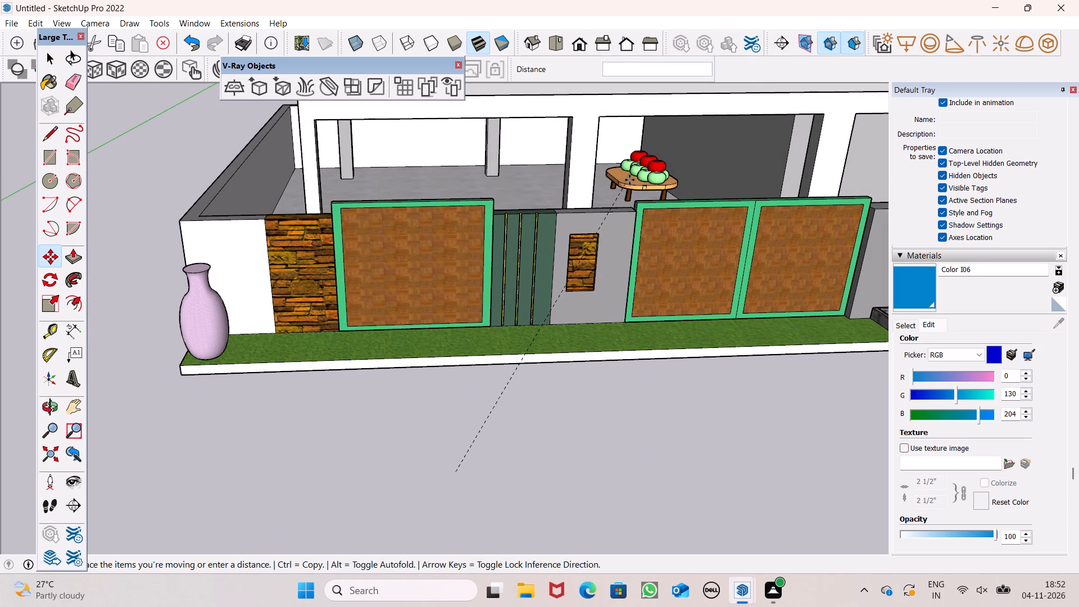
pyautogui.moveTo(629, 180); pyautogui.dragTo(632, 174)
# Shift the small vase about 8 5/8" across the tabletop, clear of the fruits towards the table's front edge.
pyautogui.scroll(9, 627, 153)
pyautogui.scroll(6, 622, 210)
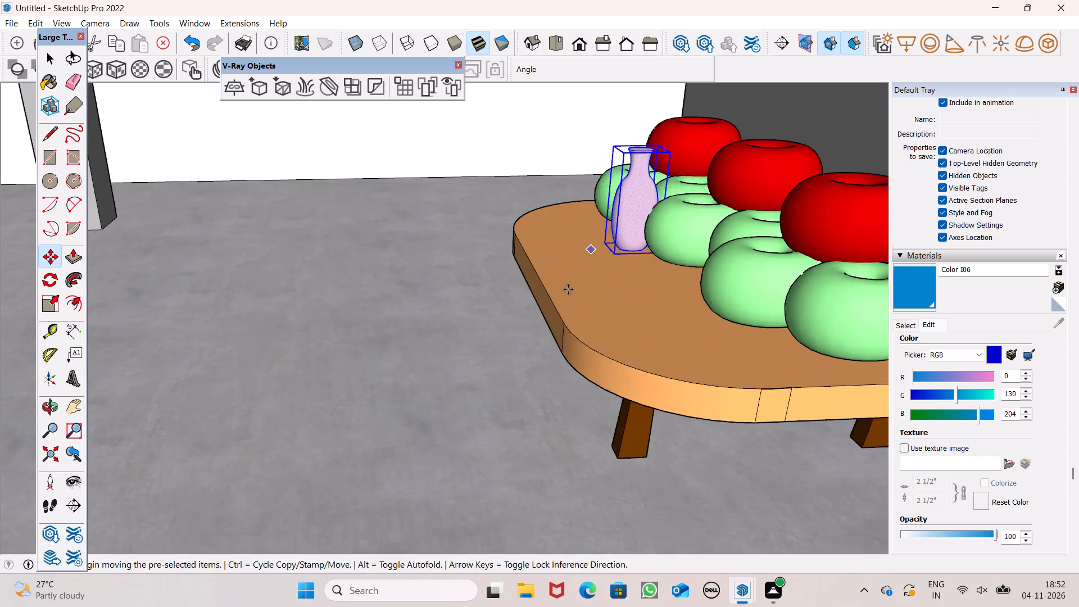
pyautogui.moveTo(537, 409); pyautogui.dragTo(890, 406, button='middle')
pyautogui.moveTo(448, 235); pyautogui.dragTo(503, 243, button='middle')
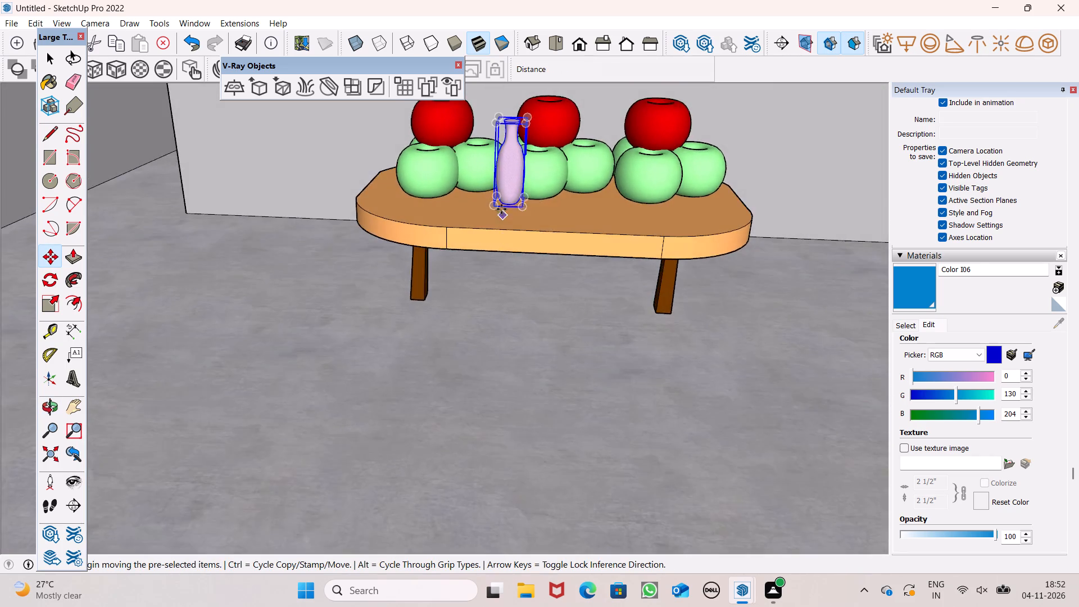
pyautogui.scroll(8, 504, 141)
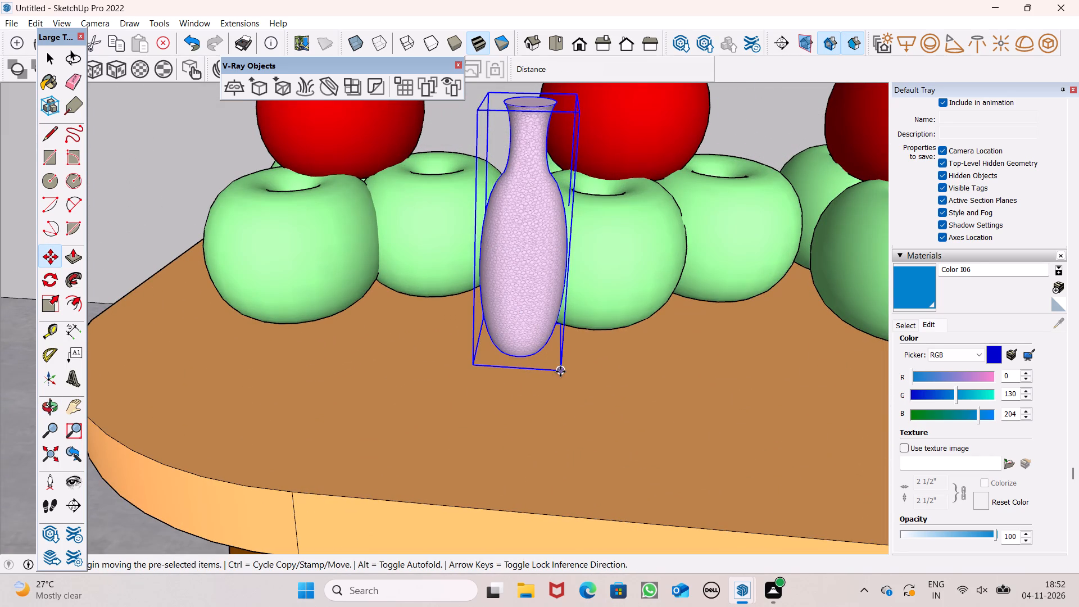
pyautogui.moveTo(561, 371); pyautogui.dragTo(469, 420)
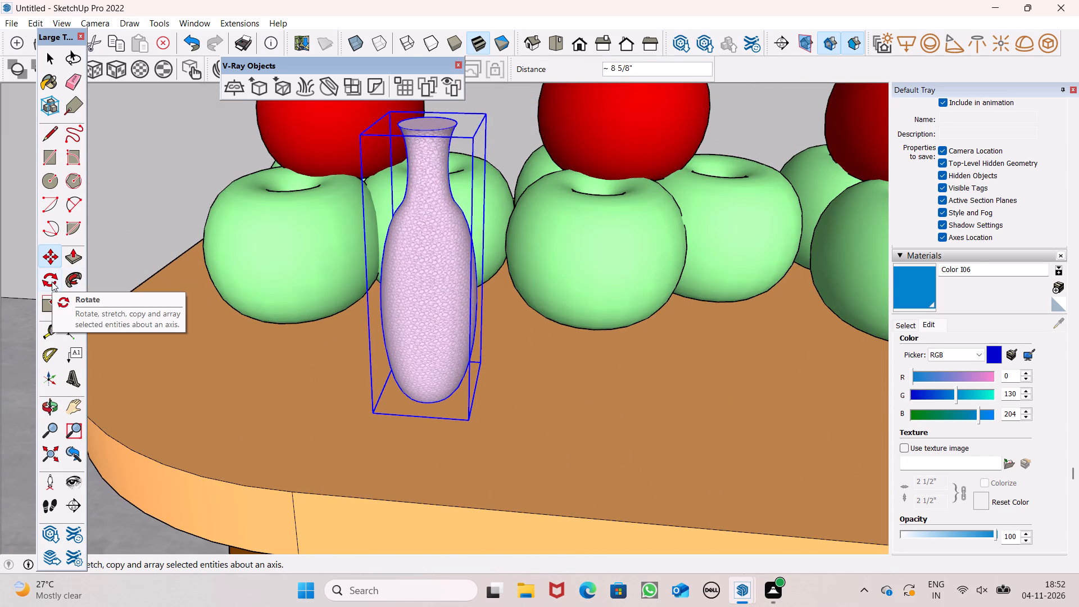
# Reproportion the vase on the table with green scales of about 1.42 and 0.77, blue 0.88 plus further shortening, and red 0.95.
pyautogui.click(56, 306)
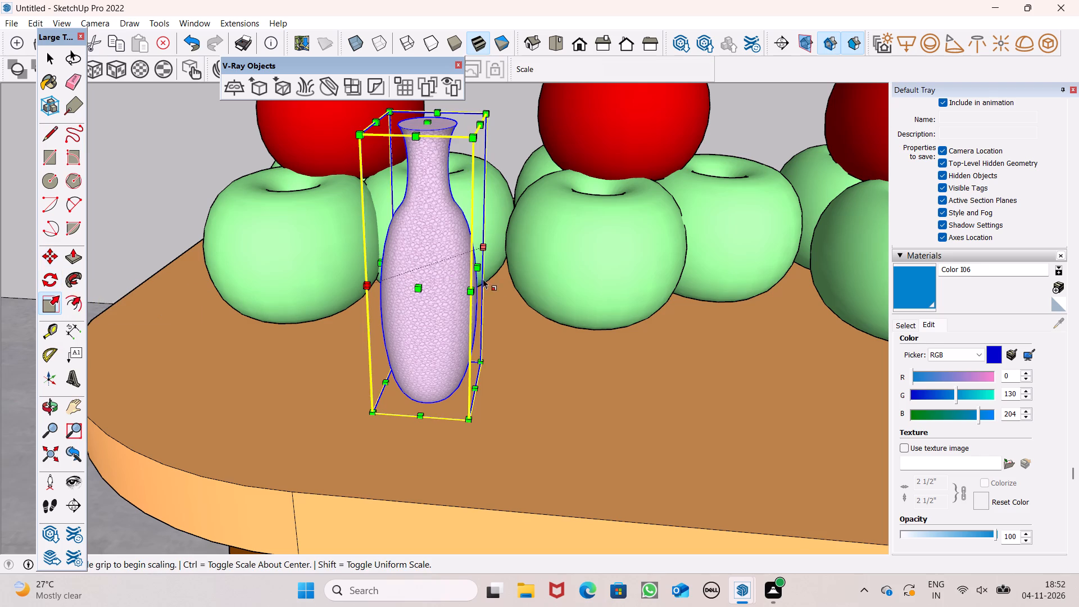
pyautogui.moveTo(477, 271); pyautogui.dragTo(518, 281)
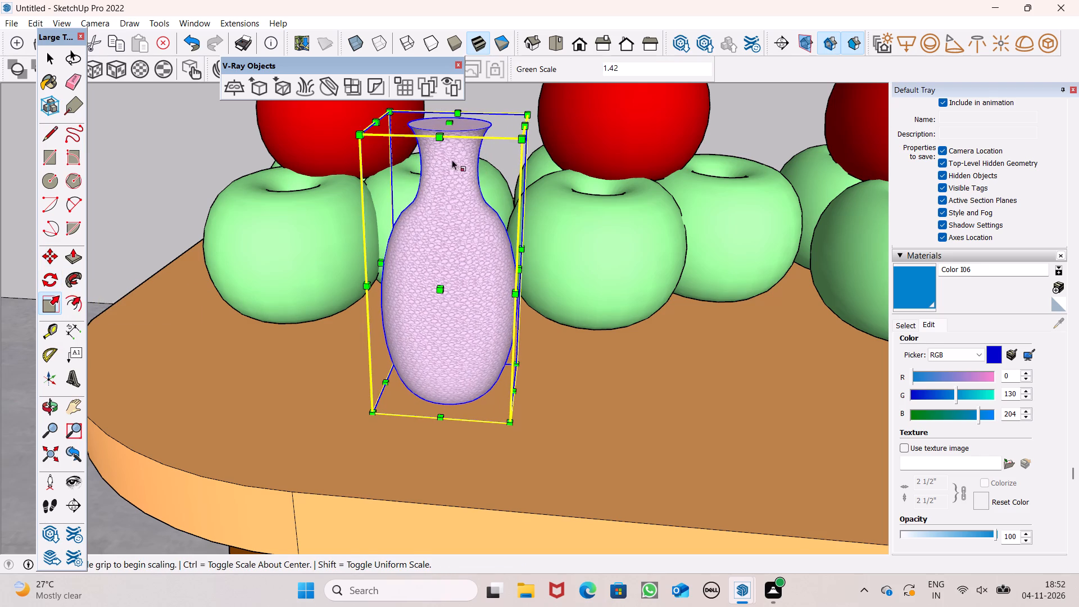
pyautogui.moveTo(449, 117); pyautogui.dragTo(448, 159)
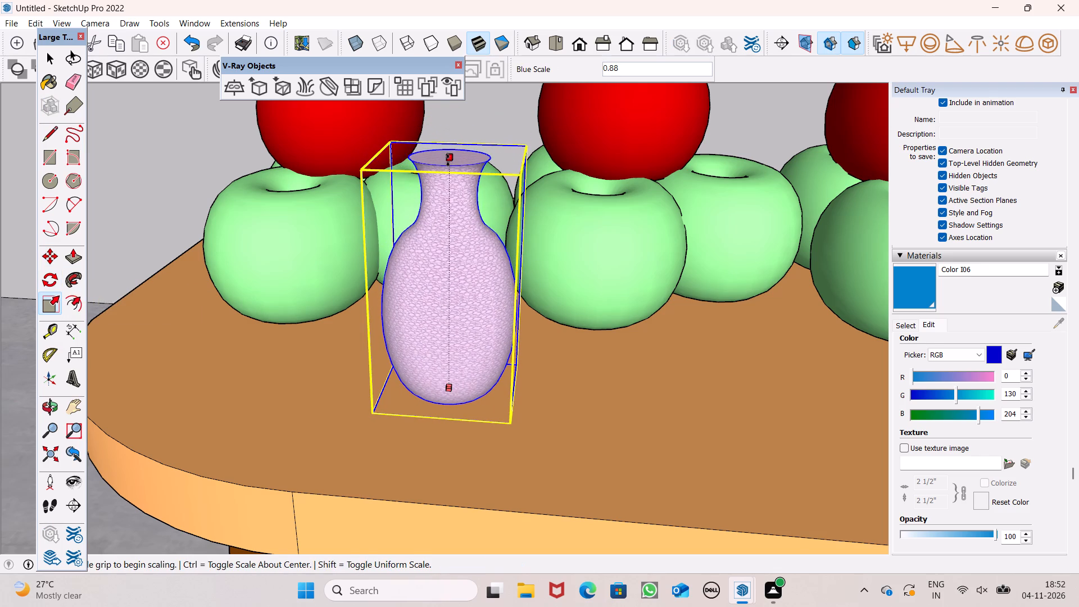
pyautogui.moveTo(379, 278); pyautogui.dragTo(412, 289)
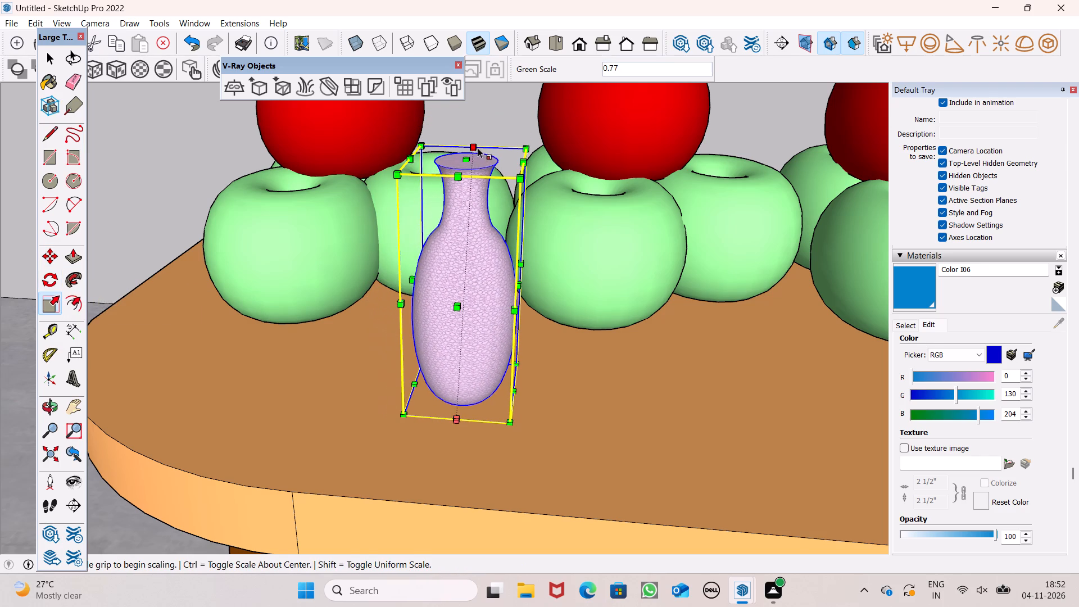
pyautogui.moveTo(466, 161); pyautogui.dragTo(469, 185)
pyautogui.moveTo(453, 320); pyautogui.dragTo(465, 318)
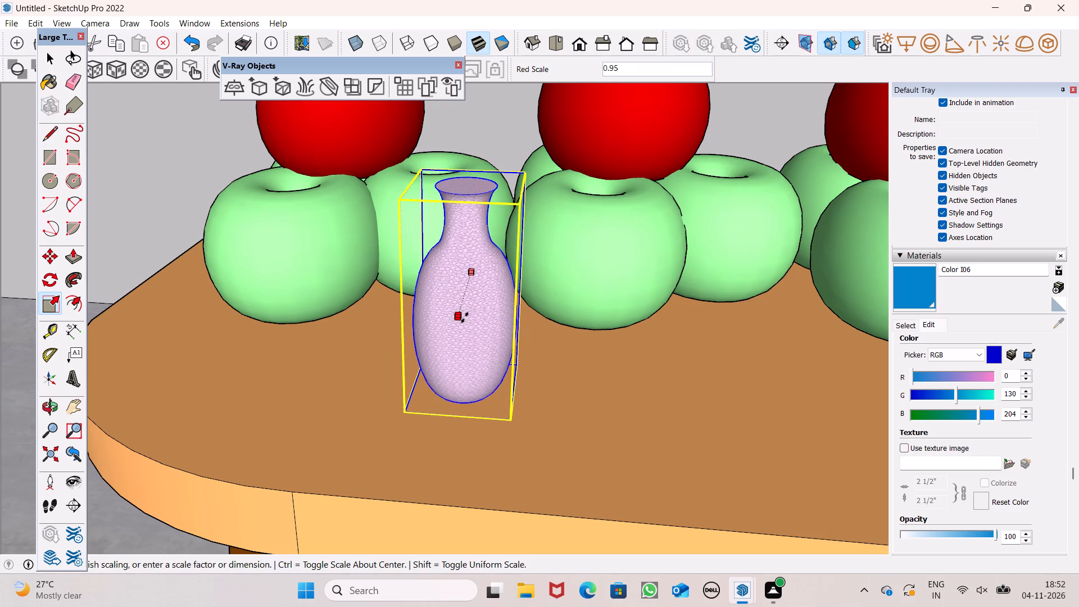
pyautogui.moveTo(465, 318); pyautogui.dragTo(465, 316)
pyautogui.scroll(-3, 402, 270)
pyautogui.press('space')
pyautogui.moveTo(523, 366); pyautogui.dragTo(523, 383)
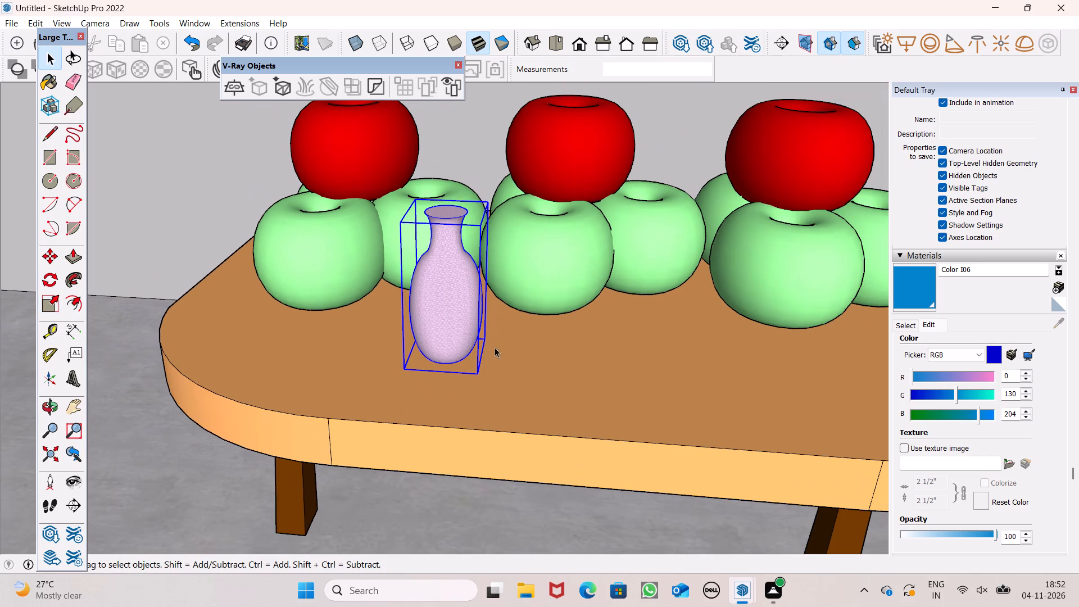
# Explode the group of the small vase on the table.
pyautogui.click(903, 320)
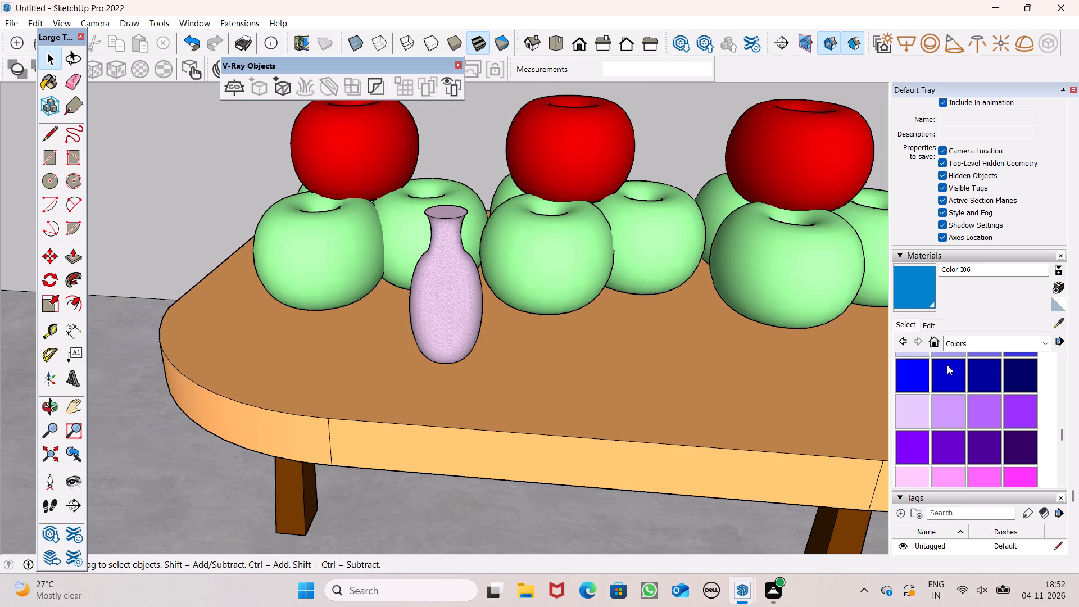
pyautogui.scroll(-6, 955, 384)
pyautogui.scroll(3, 958, 372)
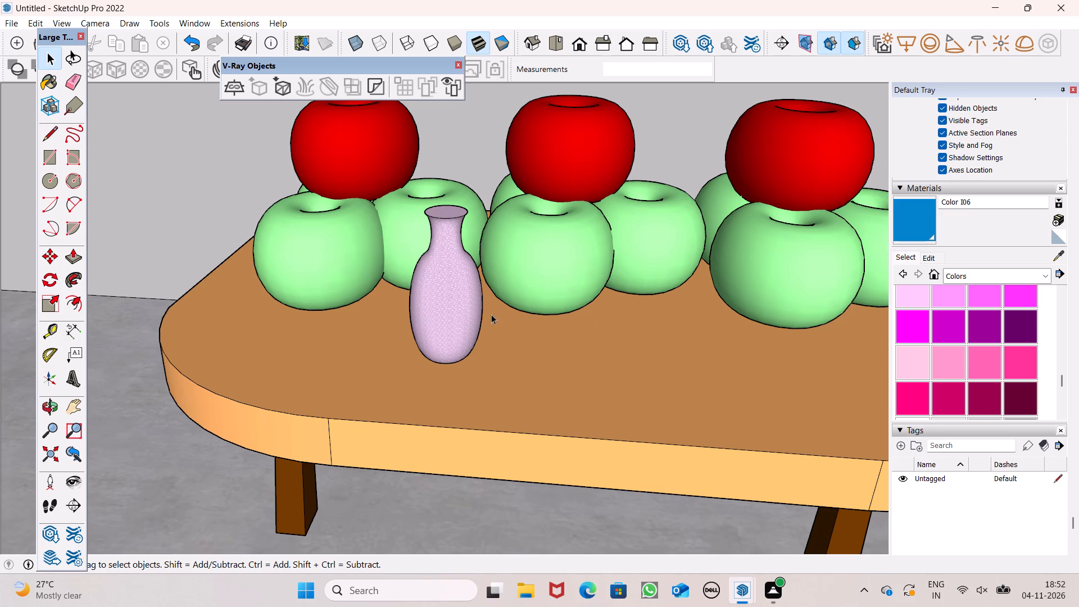
pyautogui.click(459, 290)
pyautogui.rightClick(459, 290)
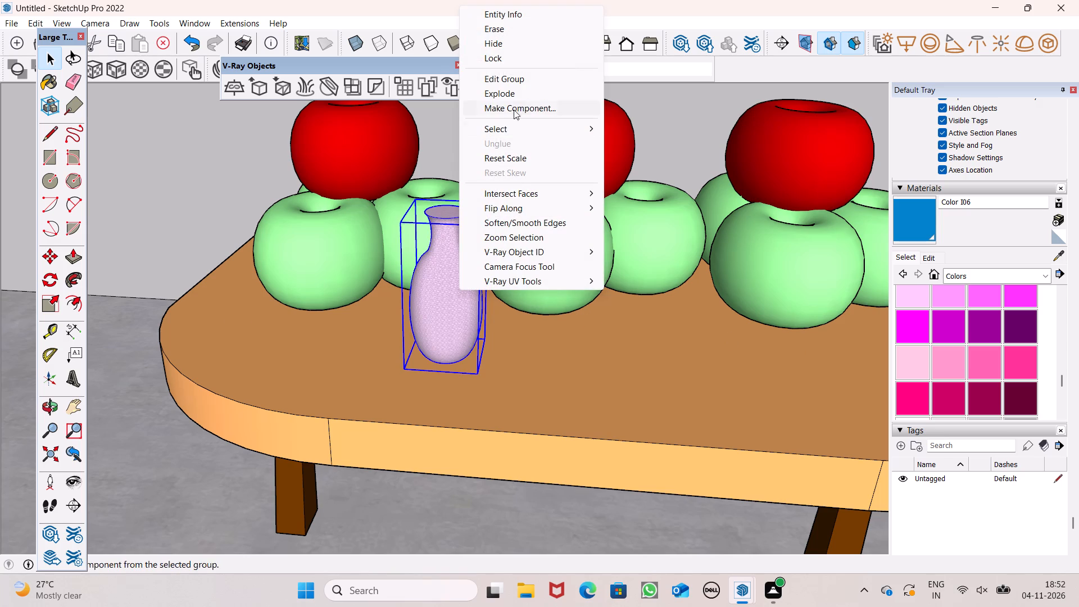
pyautogui.click(517, 97)
# Paint the exploded vase with the Metal Silver material from the Metal collection.
pyautogui.scroll(-1, 927, 369)
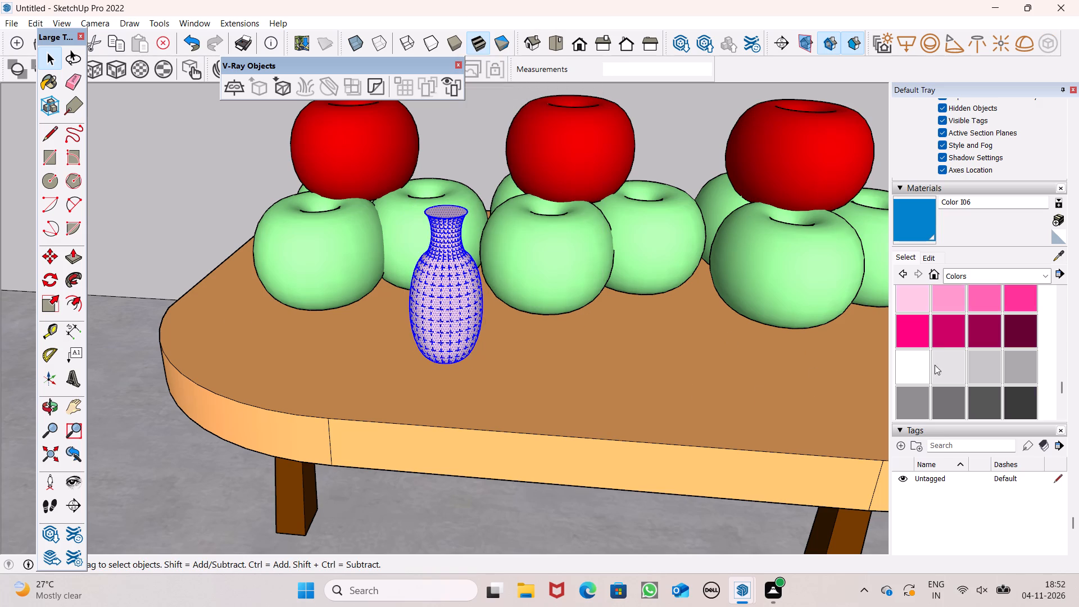
pyautogui.scroll(-1, 946, 365)
pyautogui.scroll(3, 950, 356)
pyautogui.click(996, 273)
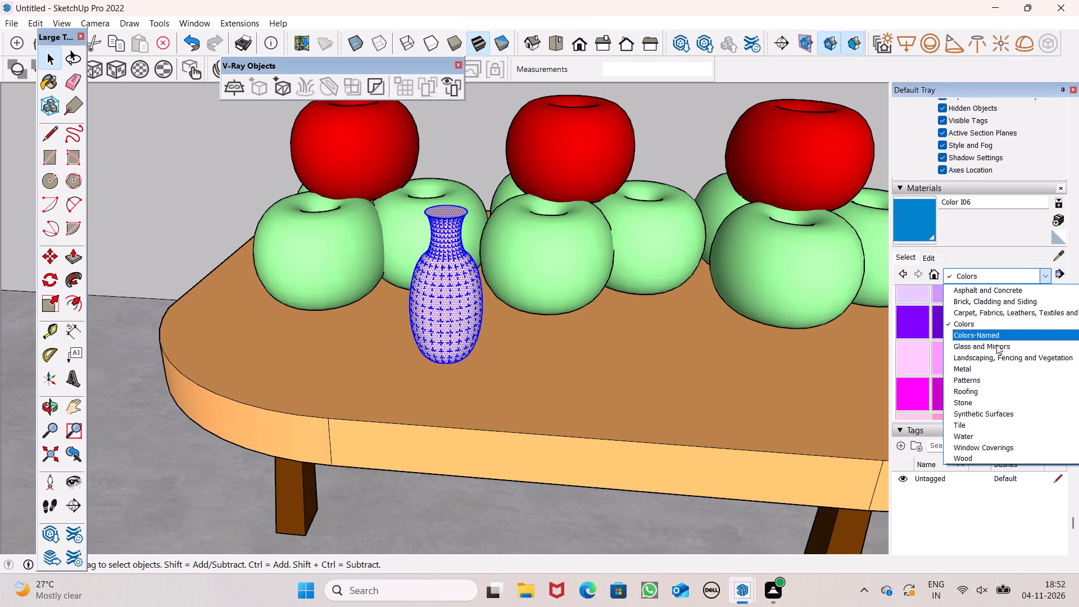
pyautogui.click(995, 338)
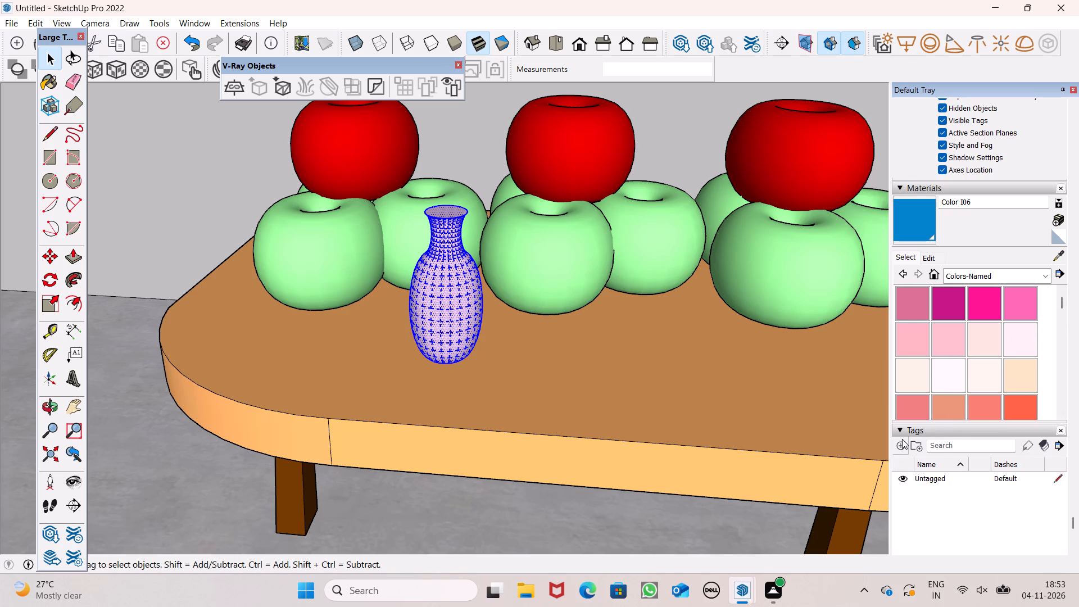
pyautogui.click(951, 281)
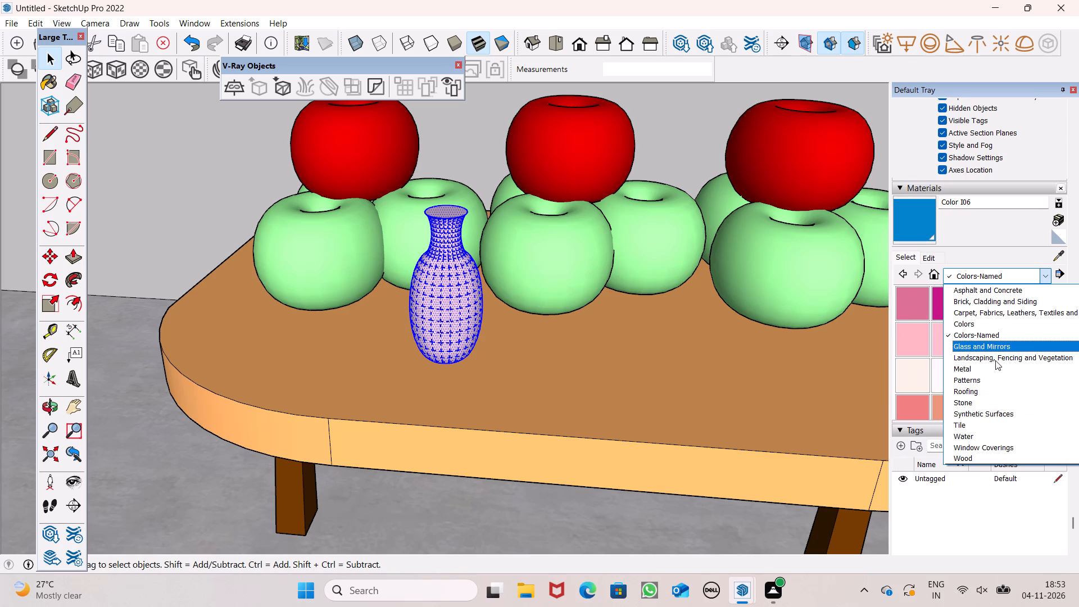
pyautogui.click(986, 365)
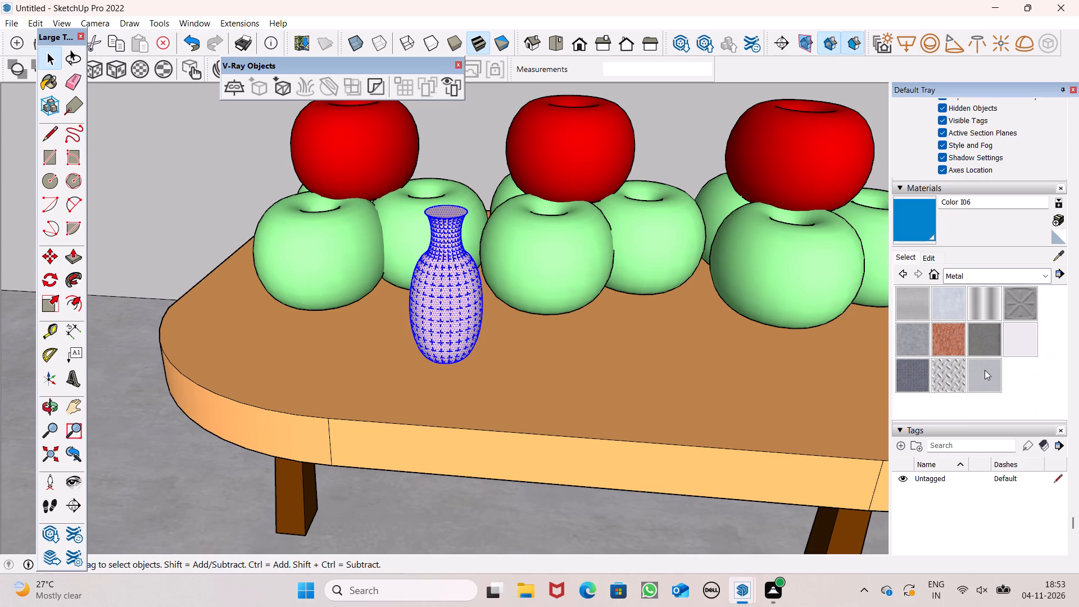
pyautogui.click(1013, 341)
pyautogui.click(465, 293)
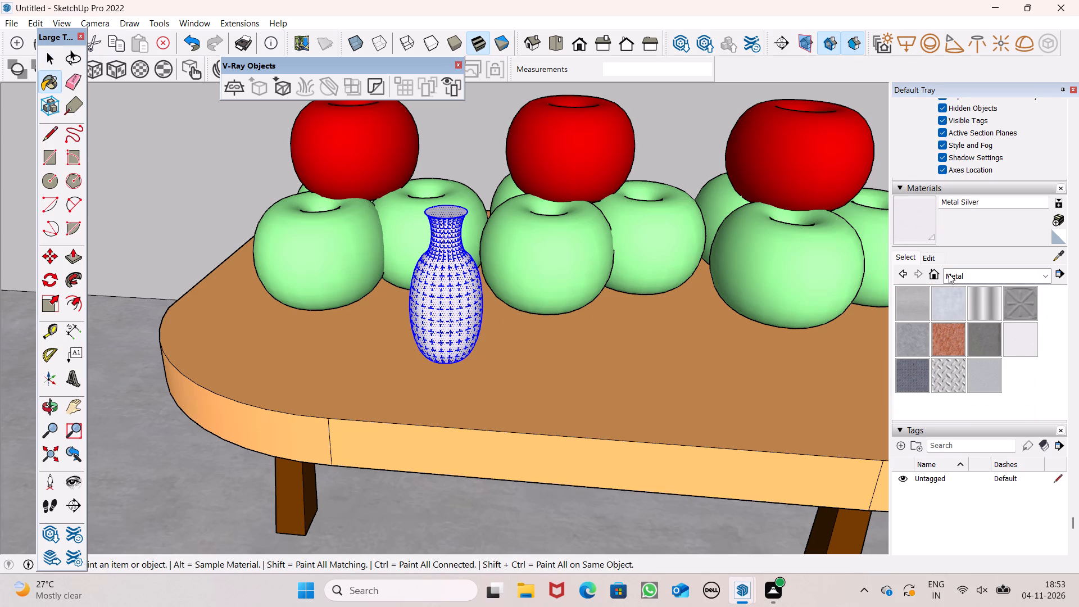
# Recolour the vase's Metal Silver material to coral by setting green to 125 and blue to 104.
pyautogui.click(927, 261)
pyautogui.moveTo(967, 329); pyautogui.dragTo(952, 329)
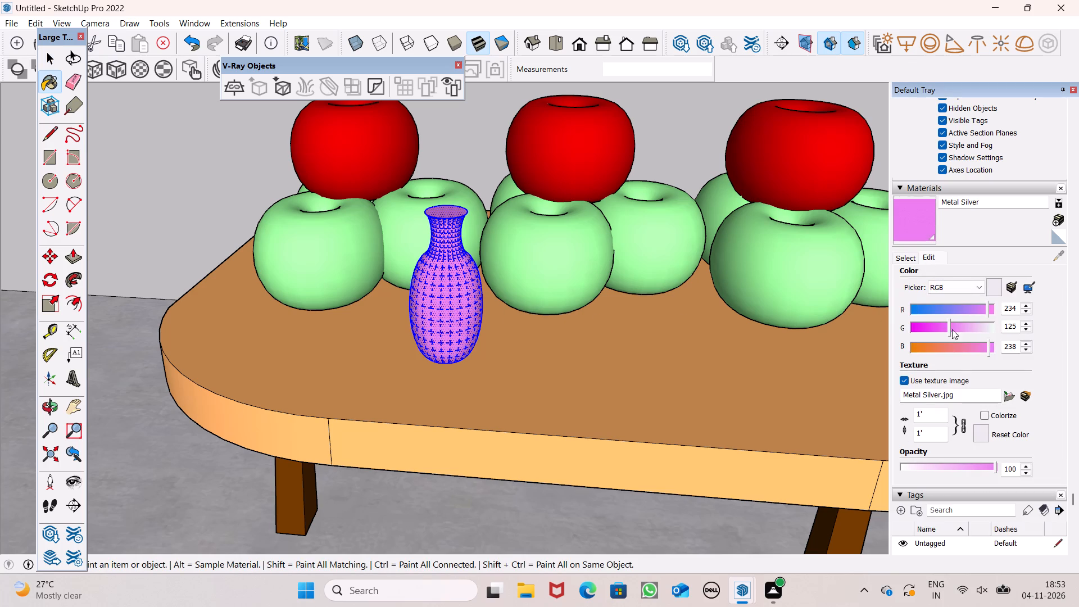
pyautogui.moveTo(952, 329); pyautogui.dragTo(952, 330)
pyautogui.click(949, 343)
# Examine the coral vase and fruit stacks on the table, approaching from the front view of the house.
pyautogui.scroll(-6, 577, 314)
pyautogui.scroll(-4, 487, 290)
pyautogui.scroll(-13, 559, 287)
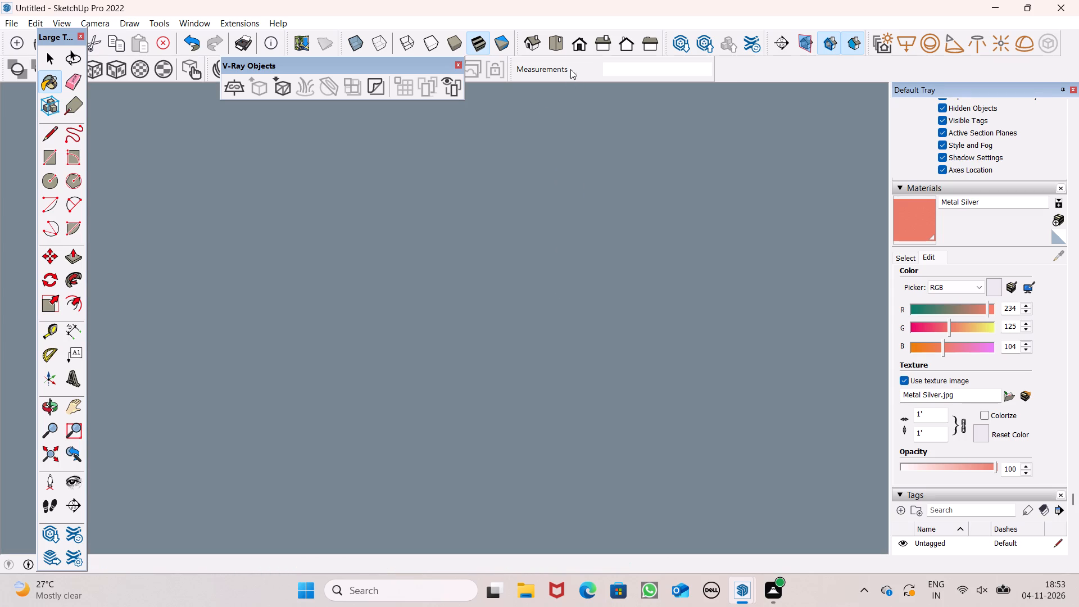
pyautogui.click(580, 41)
pyautogui.scroll(-6, 596, 239)
pyautogui.scroll(-16, 586, 301)
pyautogui.scroll(1, 533, 273)
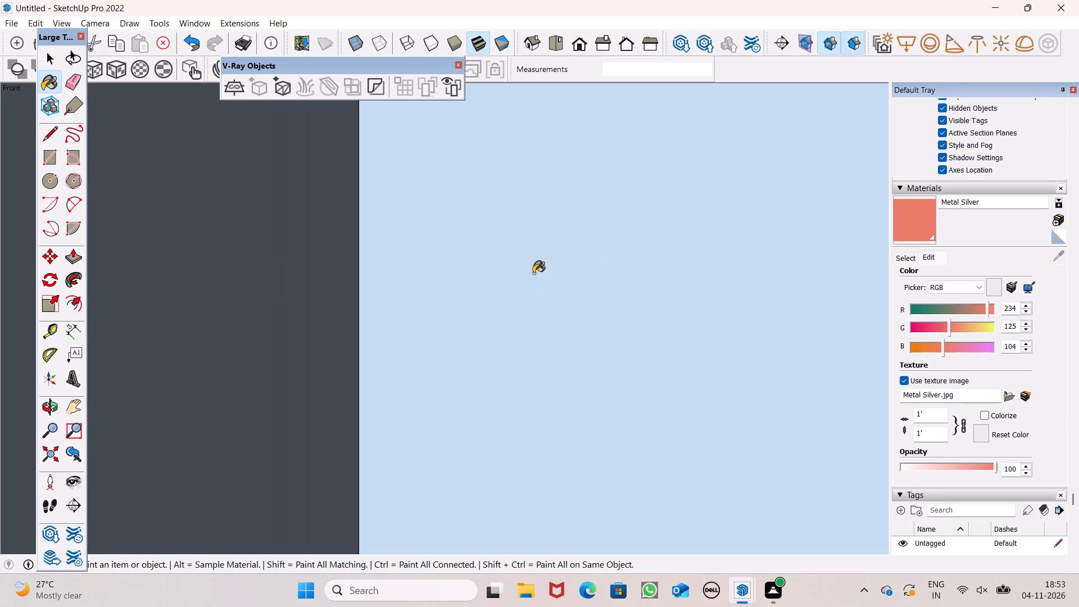
pyautogui.scroll(-9, 525, 293)
pyautogui.scroll(-12, 516, 282)
pyautogui.scroll(-17, 504, 270)
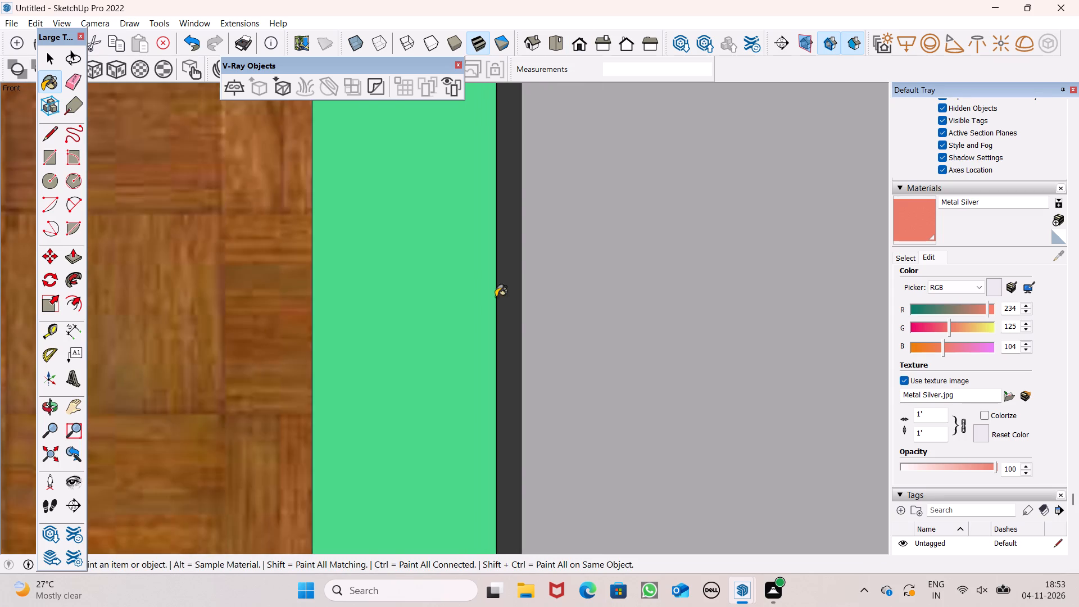
pyautogui.scroll(-6, 508, 329)
pyautogui.scroll(-14, 505, 273)
pyautogui.scroll(1, 457, 301)
pyautogui.scroll(-4, 454, 272)
pyautogui.scroll(1, 450, 260)
pyautogui.scroll(-8, 455, 268)
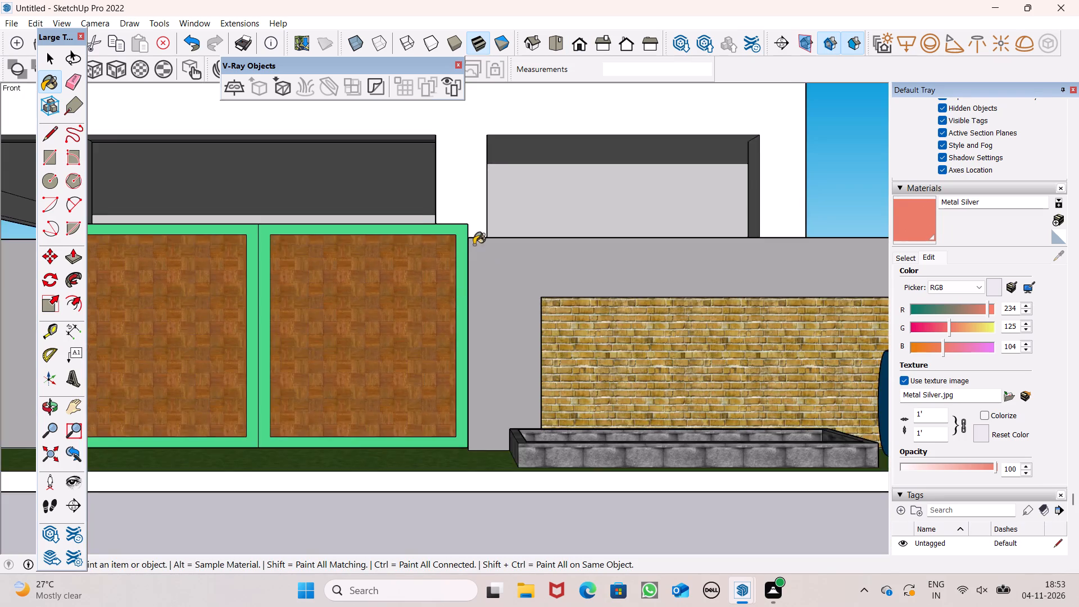
pyautogui.scroll(-8, 474, 253)
pyautogui.moveTo(512, 300); pyautogui.dragTo(531, 374, button='middle')
pyautogui.scroll(1, 531, 374)
pyautogui.press('space')
pyautogui.click(713, 247)
pyautogui.scroll(8, 432, 269)
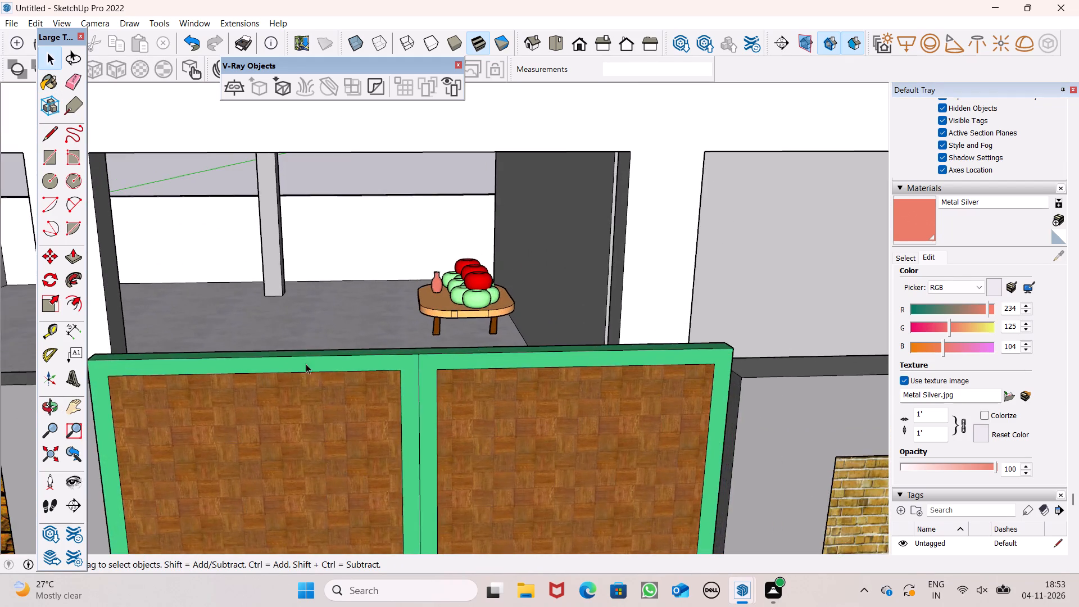
pyautogui.scroll(8, 332, 315)
pyautogui.moveTo(467, 325); pyautogui.dragTo(729, 302, button='middle')
pyautogui.scroll(1, 735, 307)
pyautogui.scroll(5, 398, 179)
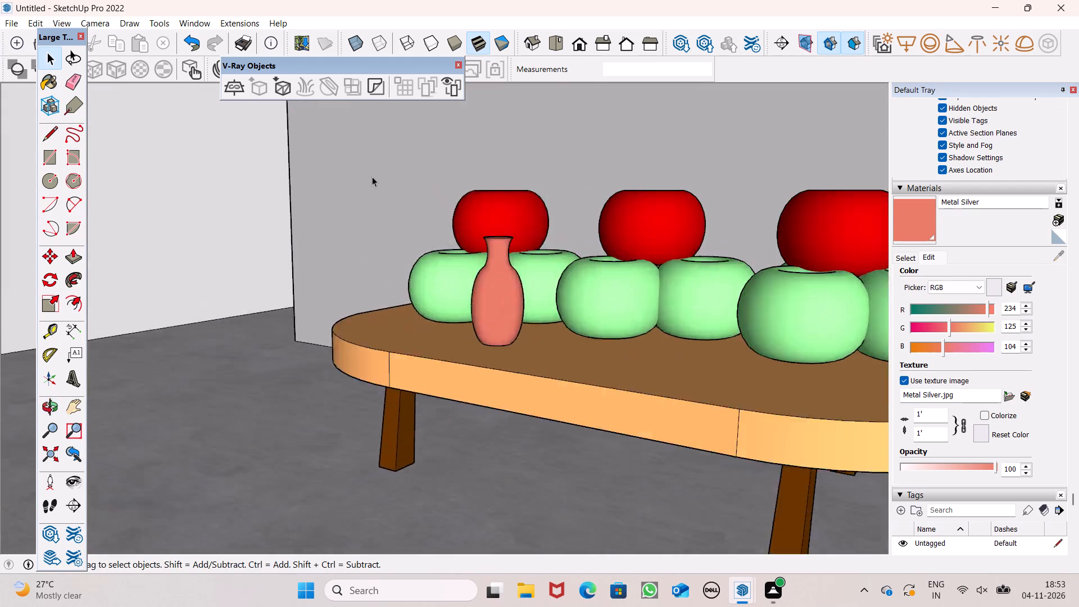
pyautogui.scroll(3, 372, 176)
pyautogui.moveTo(510, 363); pyautogui.dragTo(615, 404, button='middle')
pyautogui.scroll(-3, 307, 359)
pyautogui.scroll(-1, 146, 341)
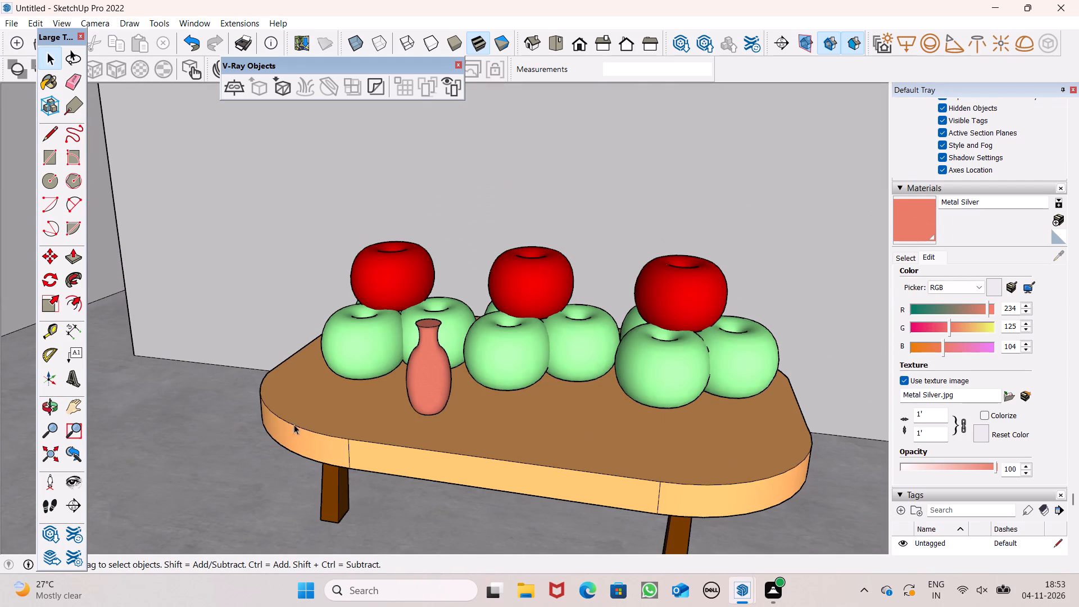
pyautogui.scroll(4, 720, 395)
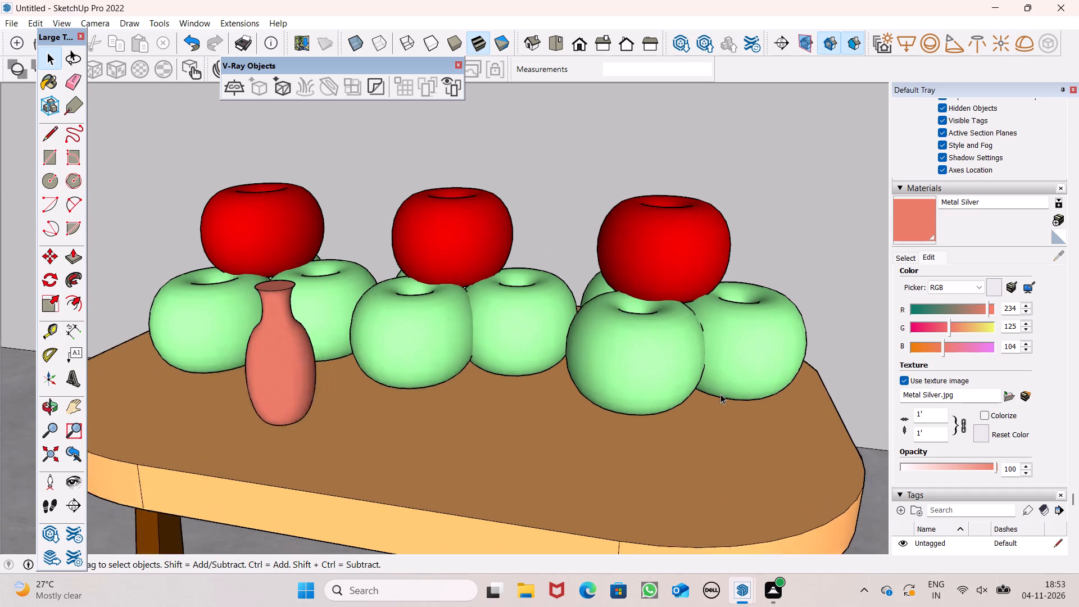
pyautogui.scroll(1, 720, 394)
# Group all the geometry of the coral vase.
pyautogui.click(240, 370)
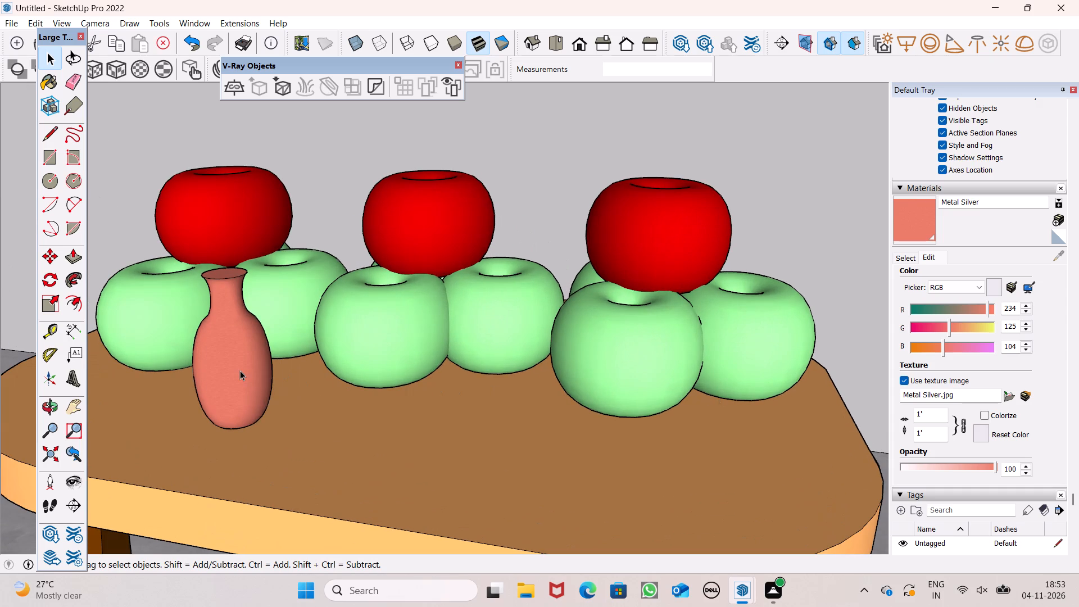
pyautogui.moveTo(303, 418); pyautogui.dragTo(445, 395, button='middle')
pyautogui.tripleClick(283, 401)
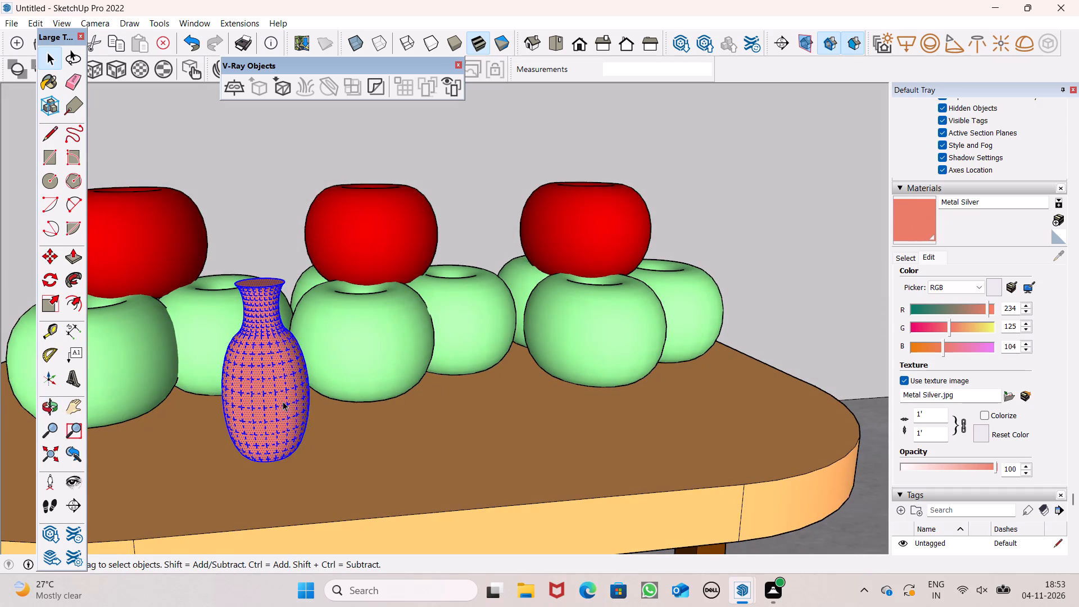
pyautogui.rightClick(283, 401)
pyautogui.click(332, 242)
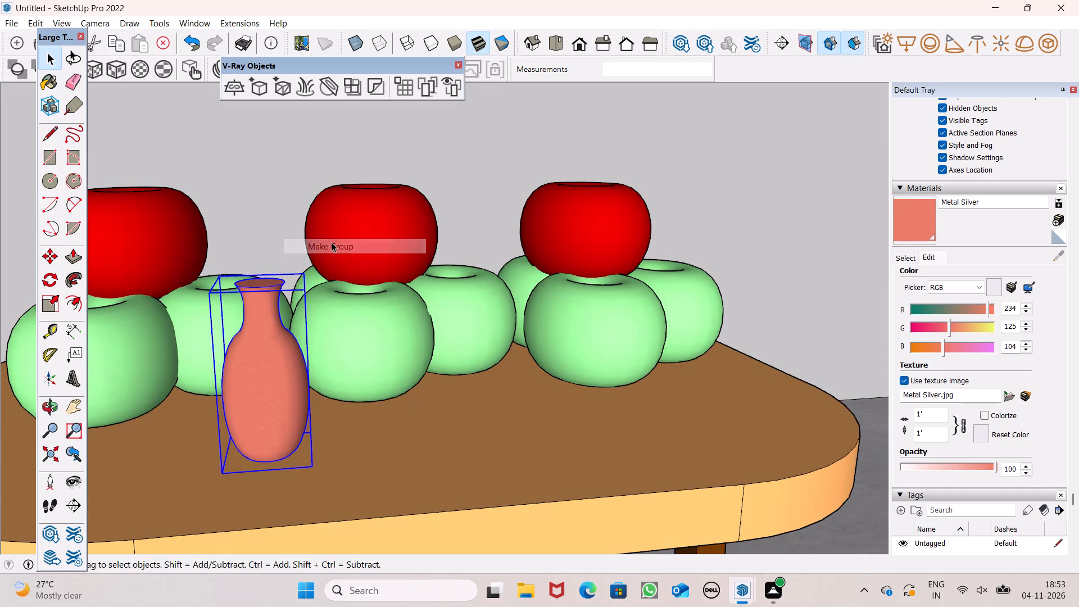
# Enlarge the vase by scaling it about 1.25 along green, 1.29 along red and 1.40 along blue, then slightly wider along green.
pyautogui.click(49, 302)
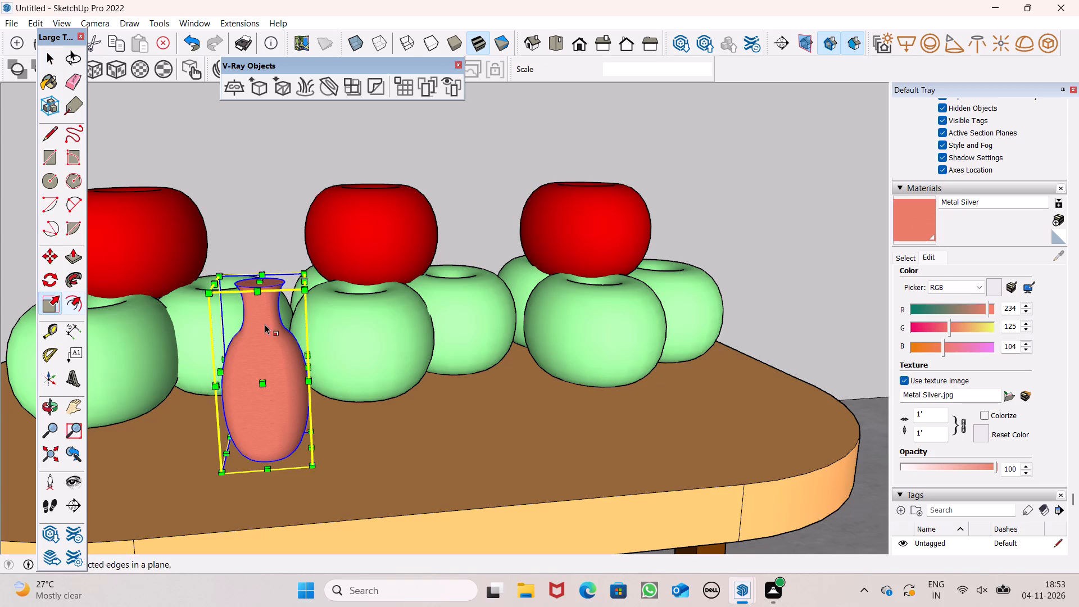
pyautogui.moveTo(312, 369); pyautogui.dragTo(329, 370)
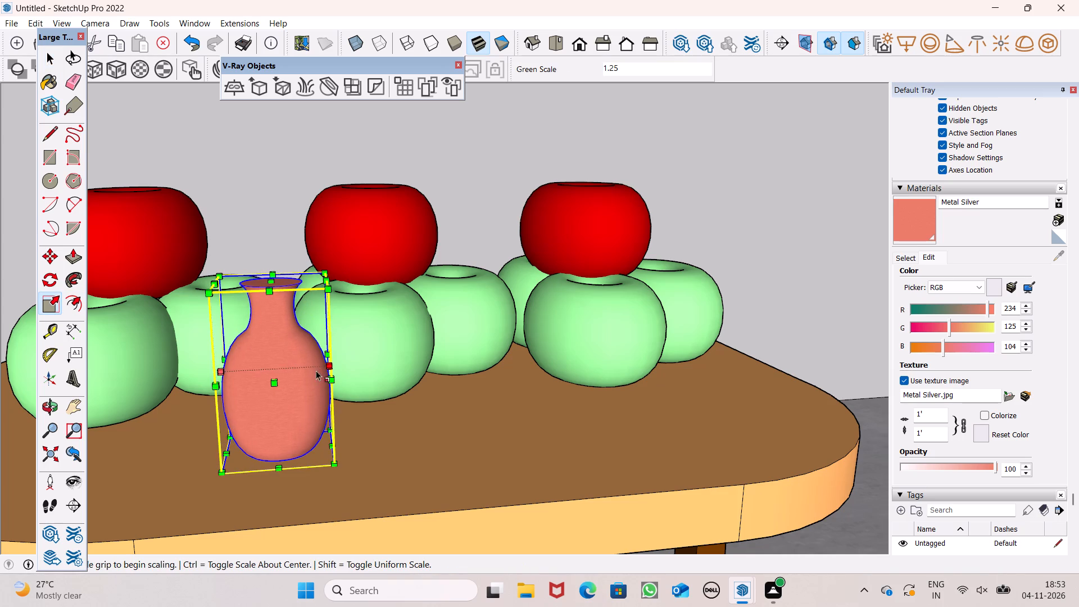
pyautogui.moveTo(270, 381); pyautogui.dragTo(271, 391)
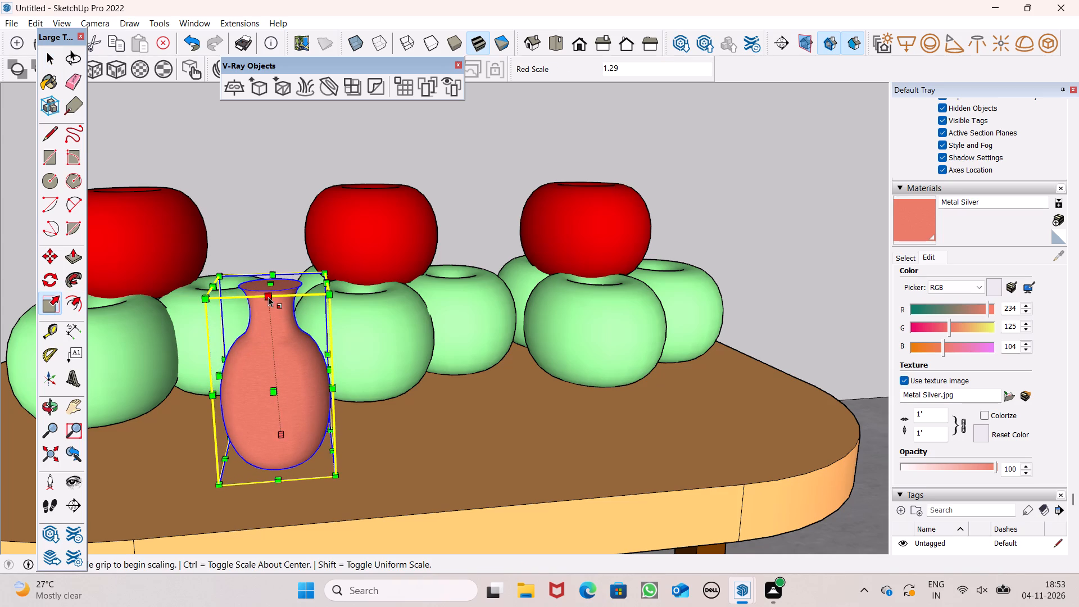
pyautogui.moveTo(271, 282); pyautogui.dragTo(272, 210)
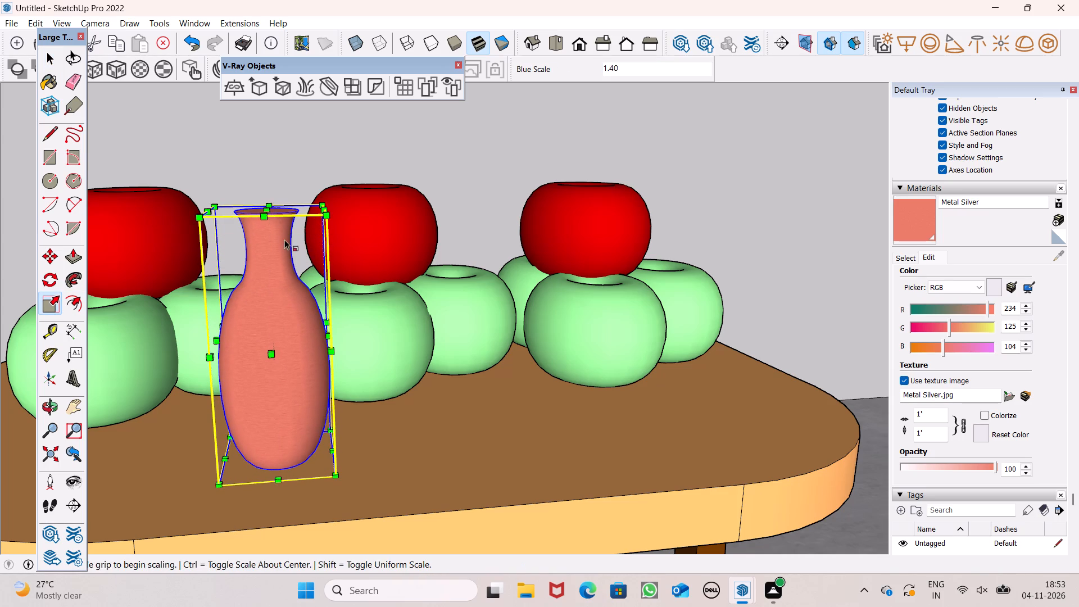
pyautogui.moveTo(276, 366); pyautogui.dragTo(383, 375, button='middle')
pyautogui.scroll(1, 383, 374)
pyautogui.moveTo(330, 371); pyautogui.dragTo(324, 374)
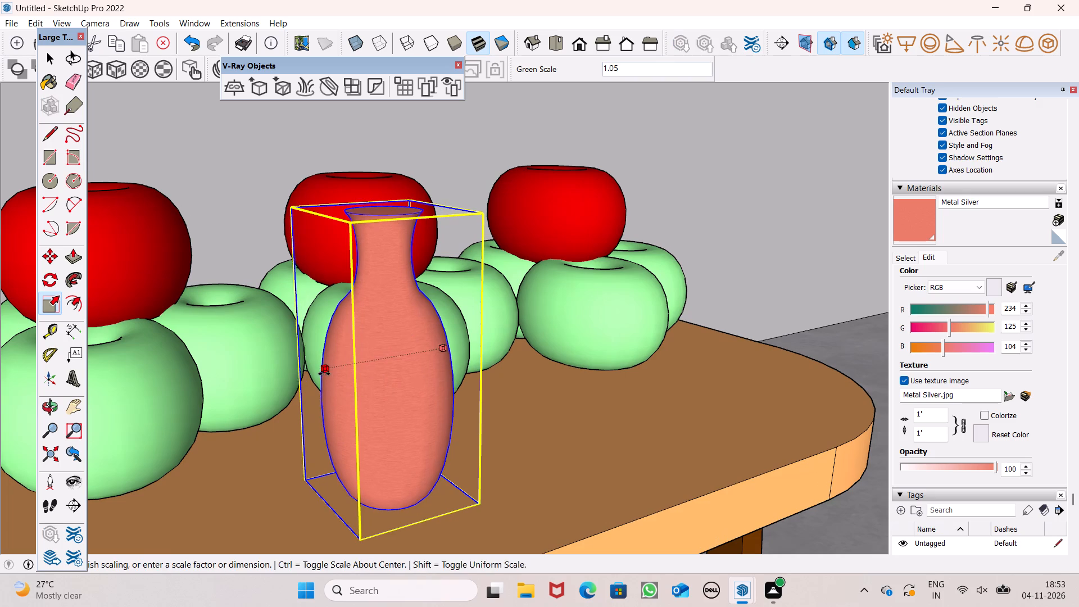
pyautogui.moveTo(324, 374); pyautogui.dragTo(321, 374)
pyautogui.moveTo(432, 414); pyautogui.dragTo(207, 428, button='middle')
pyautogui.press('space')
pyautogui.scroll(-4, 388, 381)
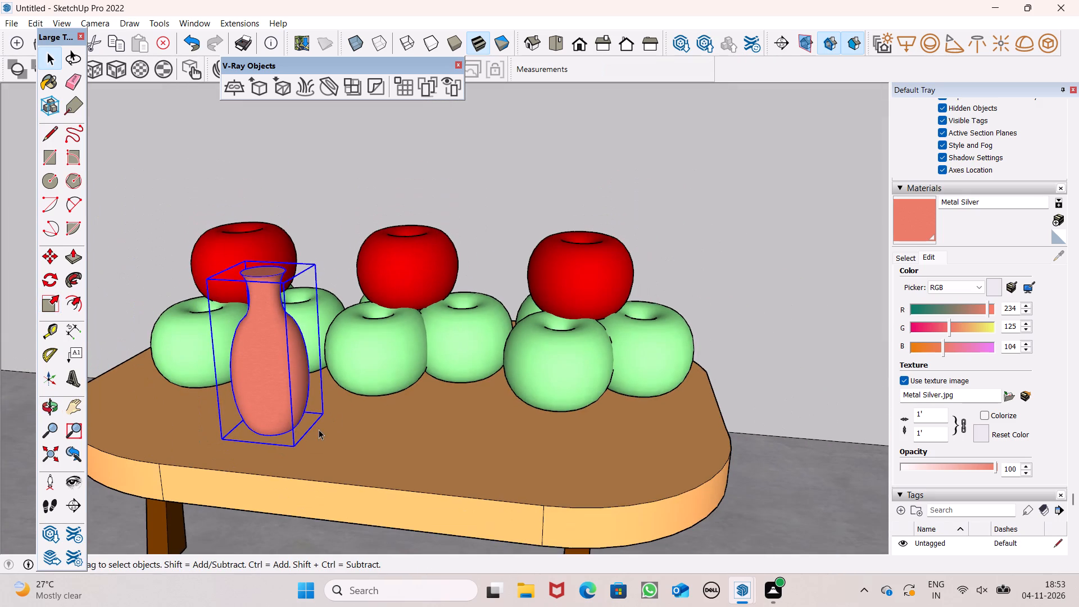
# Move the vase about 1' 7 5/16" towards the table's end, then about 7 5/8" back, in front of the end fruit stack.
pyautogui.press('m')
pyautogui.press('Return')
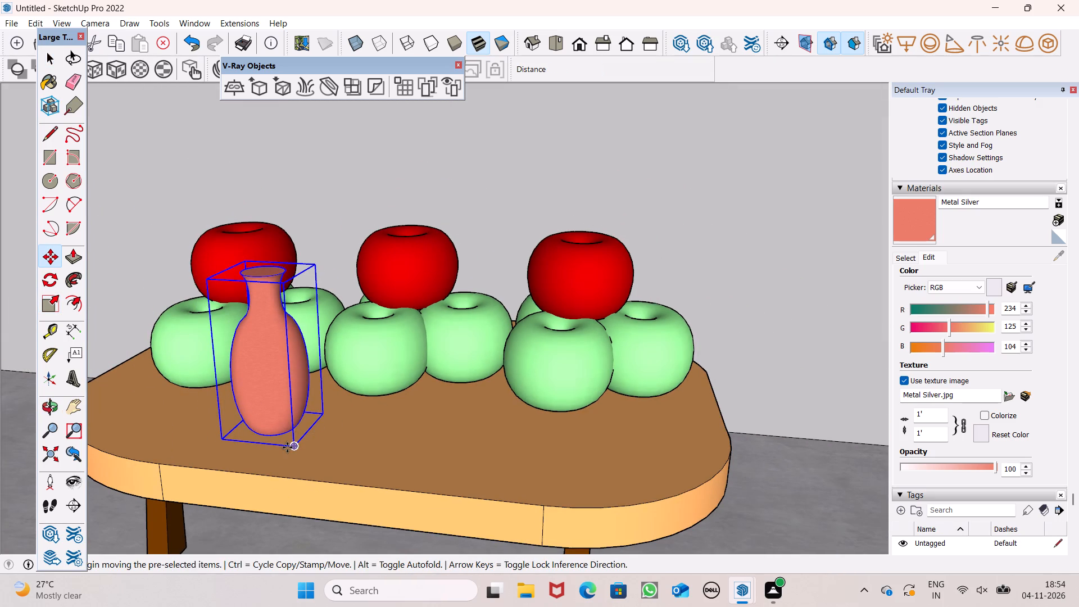
pyautogui.moveTo(297, 447); pyautogui.dragTo(291, 418)
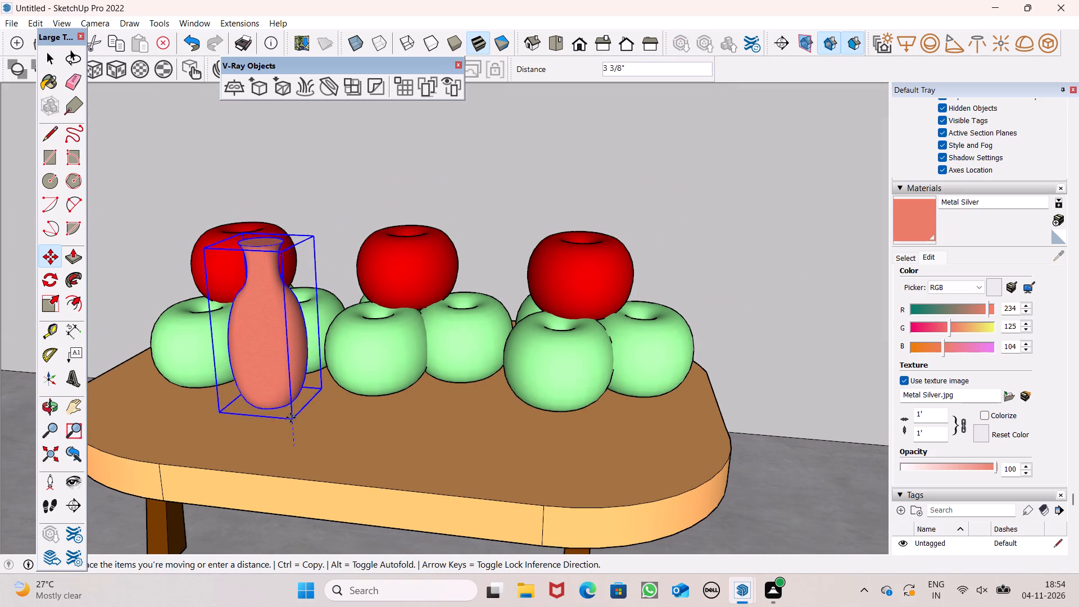
pyautogui.moveTo(291, 418); pyautogui.dragTo(141, 428)
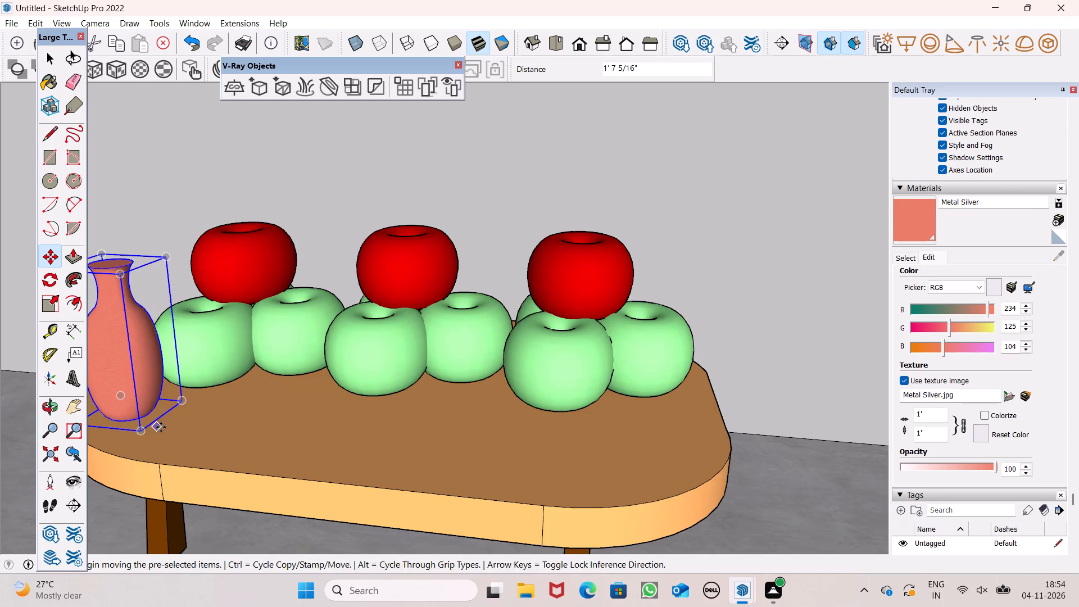
pyautogui.scroll(-5, 292, 418)
pyautogui.moveTo(292, 431); pyautogui.dragTo(307, 490, button='middle')
pyautogui.scroll(5, 198, 465)
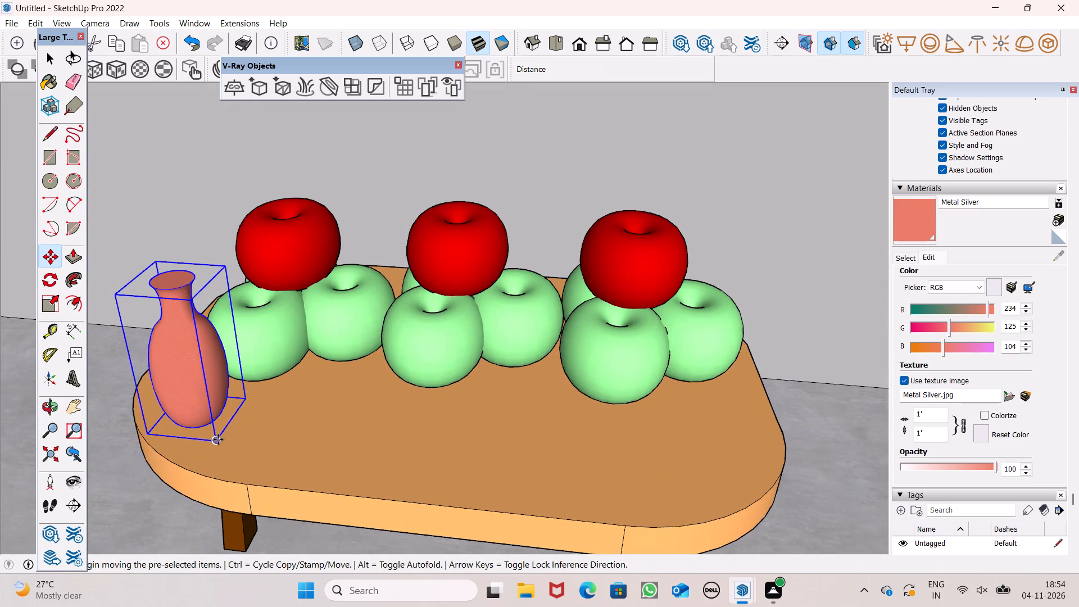
pyautogui.moveTo(214, 440); pyautogui.dragTo(275, 454)
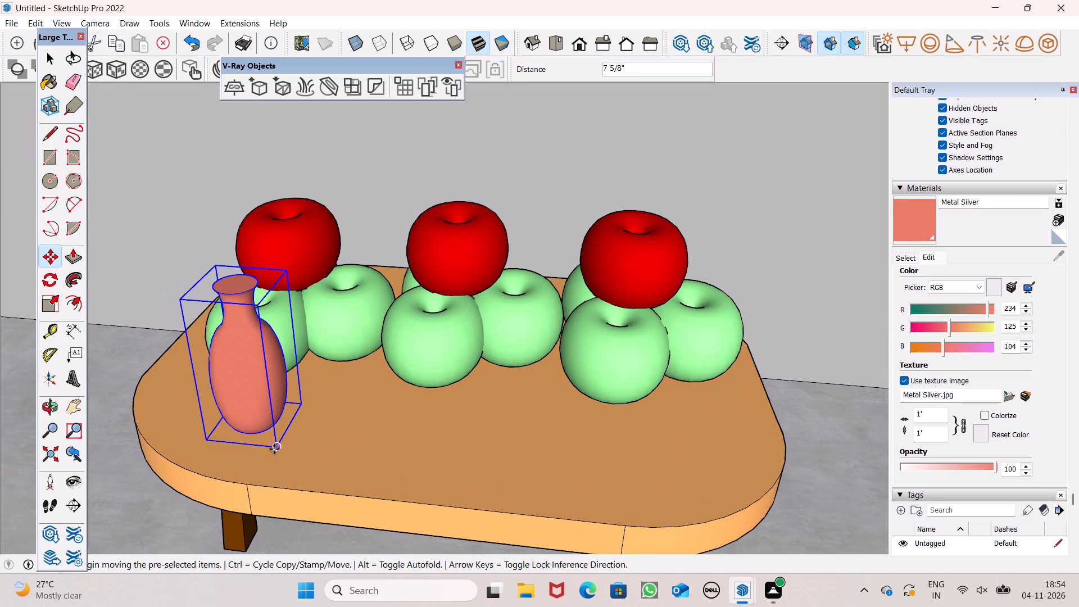
# Copy the vase twice along the table's front edge, one before each remaining fruit stack, the second about 2' 1" from the first.
pyautogui.moveTo(273, 447); pyautogui.dragTo(447, 467)
pyautogui.moveTo(447, 466); pyautogui.dragTo(669, 478)
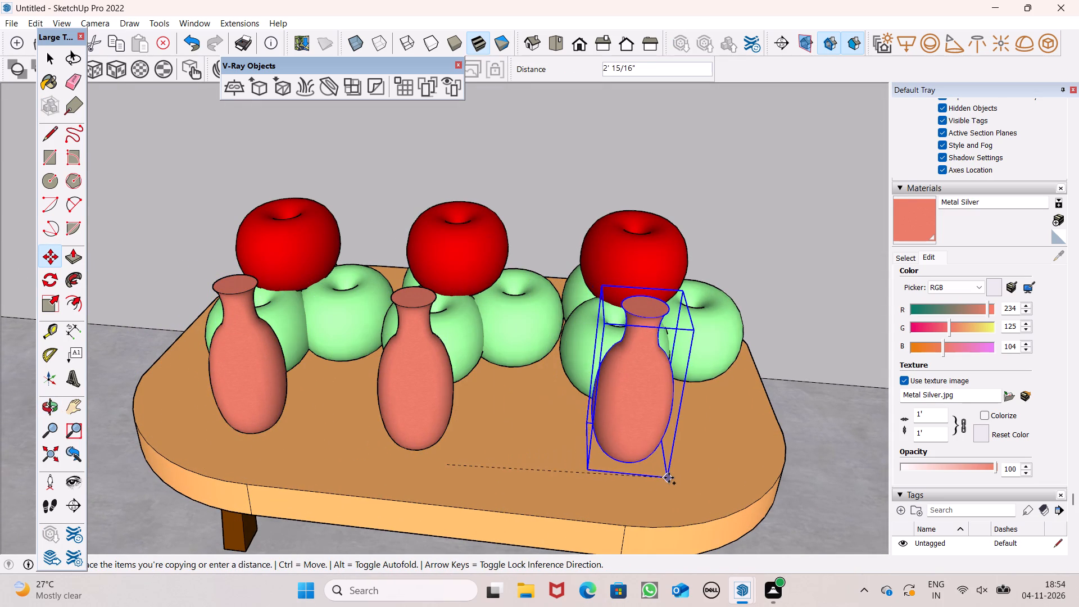
pyautogui.moveTo(669, 478); pyautogui.dragTo(672, 479)
# Switch to the top view, back out from the table and examine the whole house exterior from the front.
pyautogui.scroll(-5, 389, 420)
pyautogui.scroll(1, 346, 404)
pyautogui.scroll(-6, 269, 319)
pyautogui.moveTo(325, 372); pyautogui.dragTo(252, 348, button='middle')
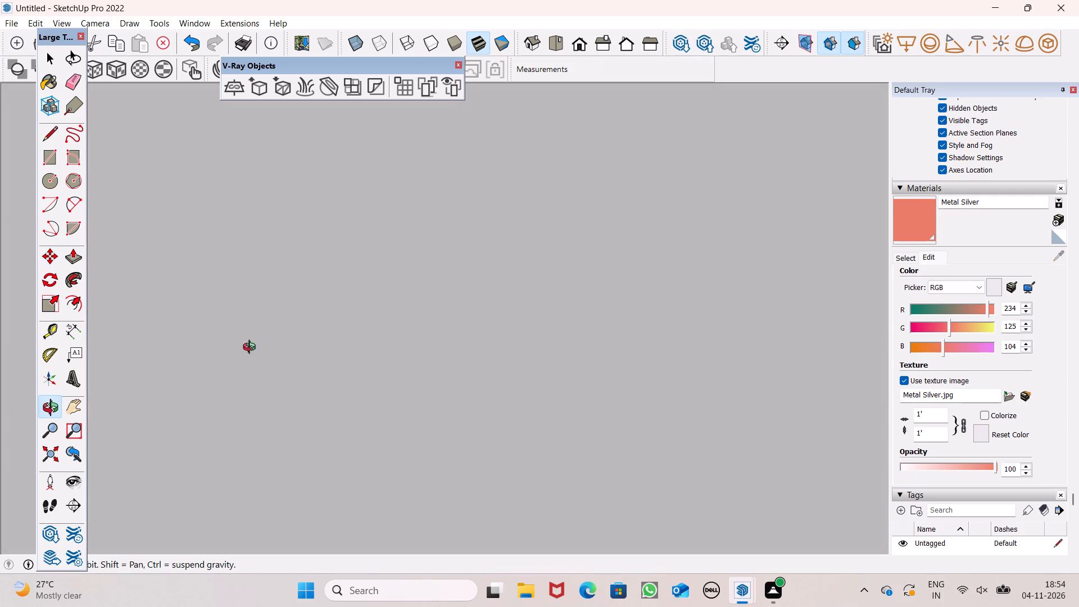
pyautogui.moveTo(252, 348); pyautogui.dragTo(166, 316, button='middle')
pyautogui.press('space')
pyautogui.click(577, 37)
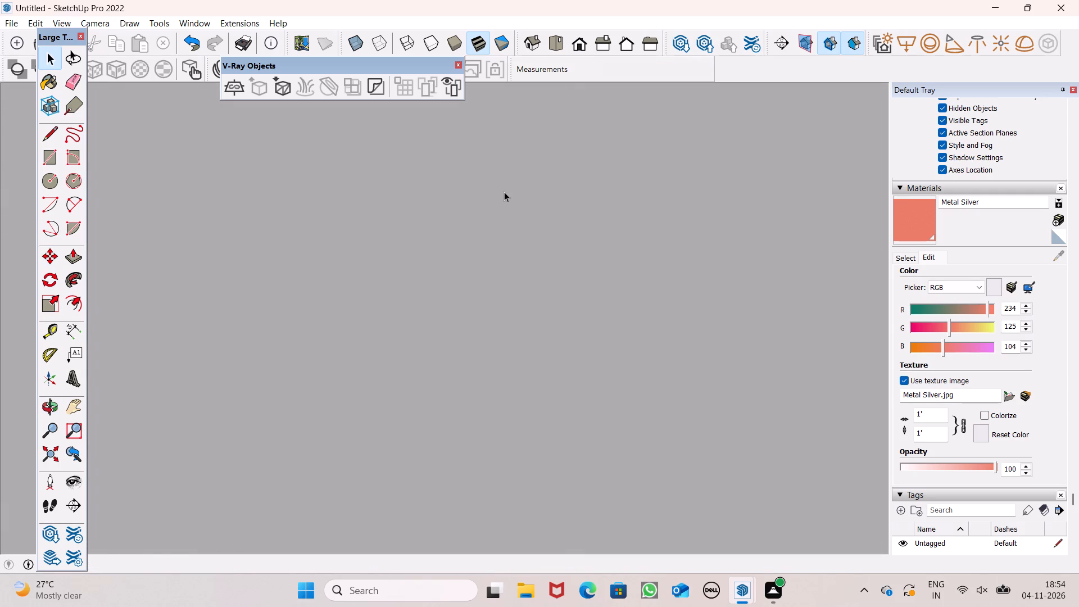
pyautogui.scroll(-11, 501, 204)
pyautogui.scroll(1, 493, 221)
pyautogui.click(560, 50)
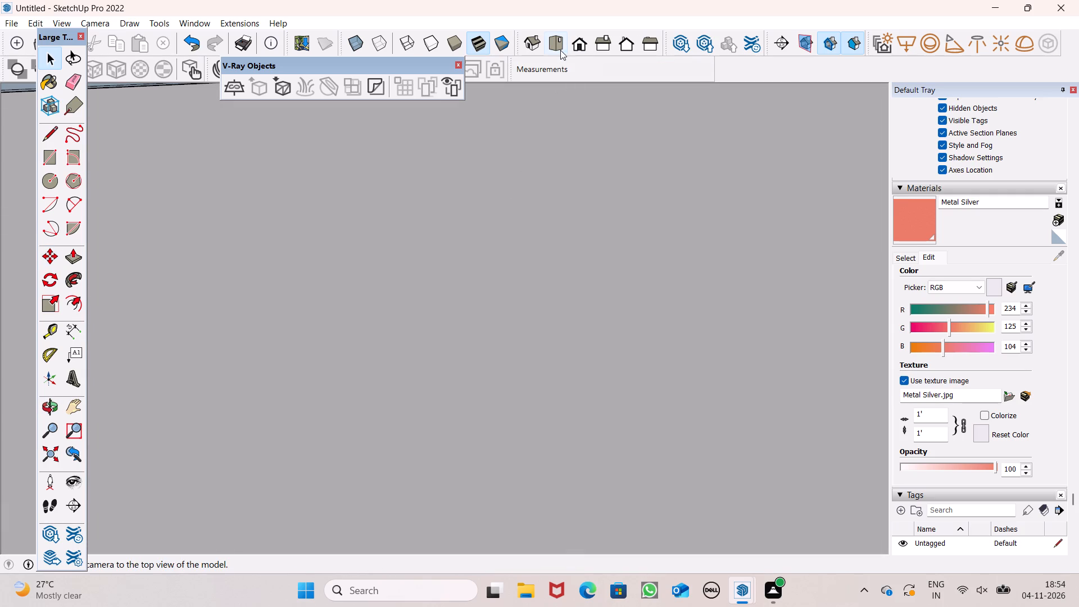
pyautogui.scroll(-4, 535, 249)
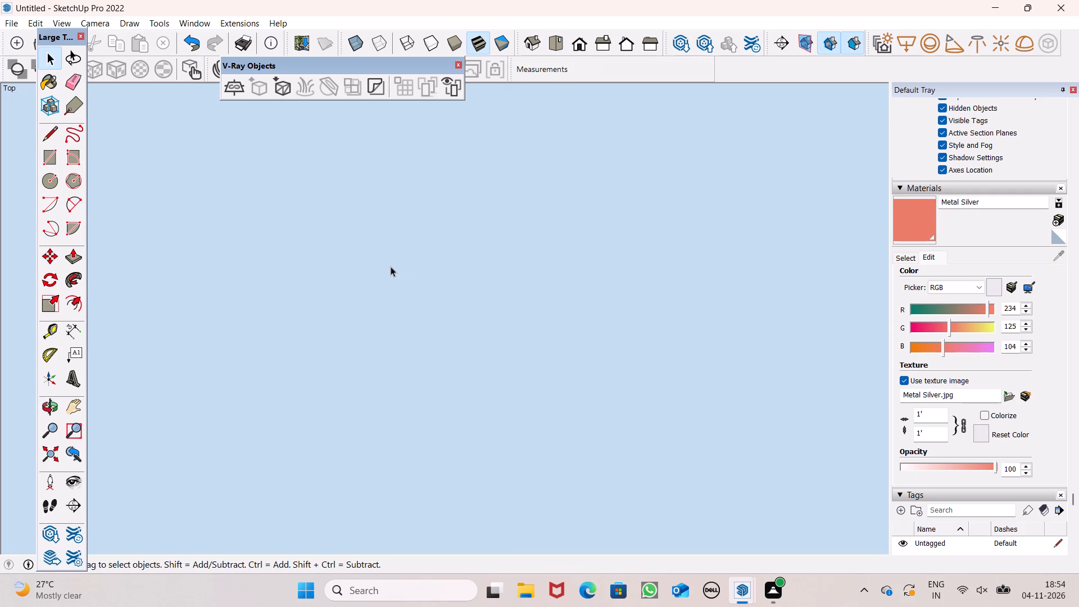
pyautogui.scroll(-4, 380, 287)
pyautogui.scroll(-10, 542, 312)
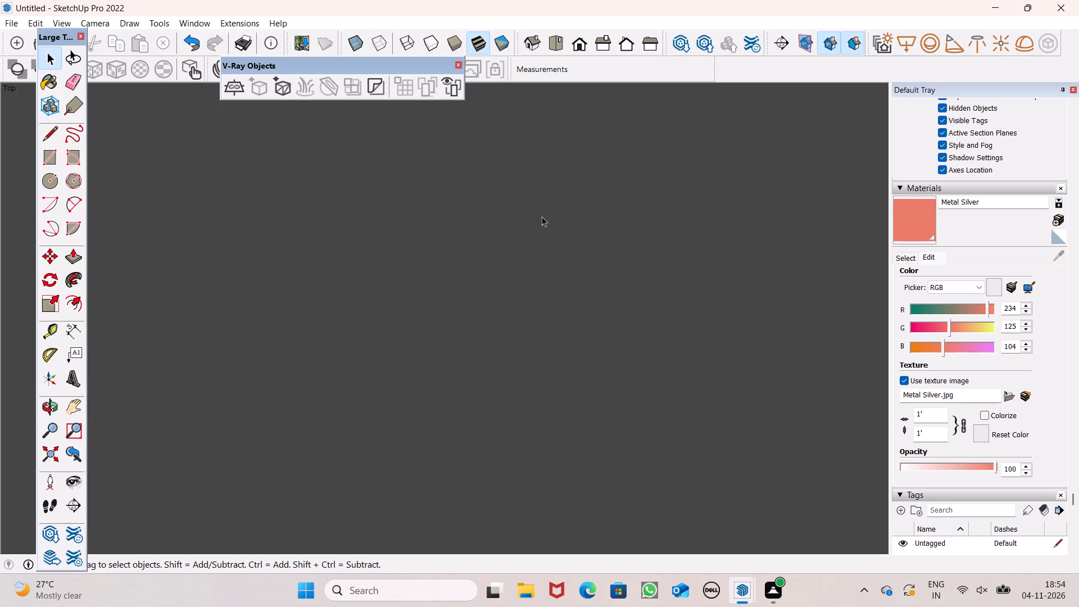
pyautogui.scroll(-11, 542, 216)
pyautogui.scroll(-10, 508, 301)
pyautogui.scroll(-9, 472, 388)
pyautogui.scroll(1, 467, 398)
pyautogui.scroll(-10, 467, 398)
pyautogui.scroll(-12, 464, 443)
pyautogui.scroll(1, 466, 348)
pyautogui.scroll(-20, 454, 362)
pyautogui.scroll(-12, 454, 362)
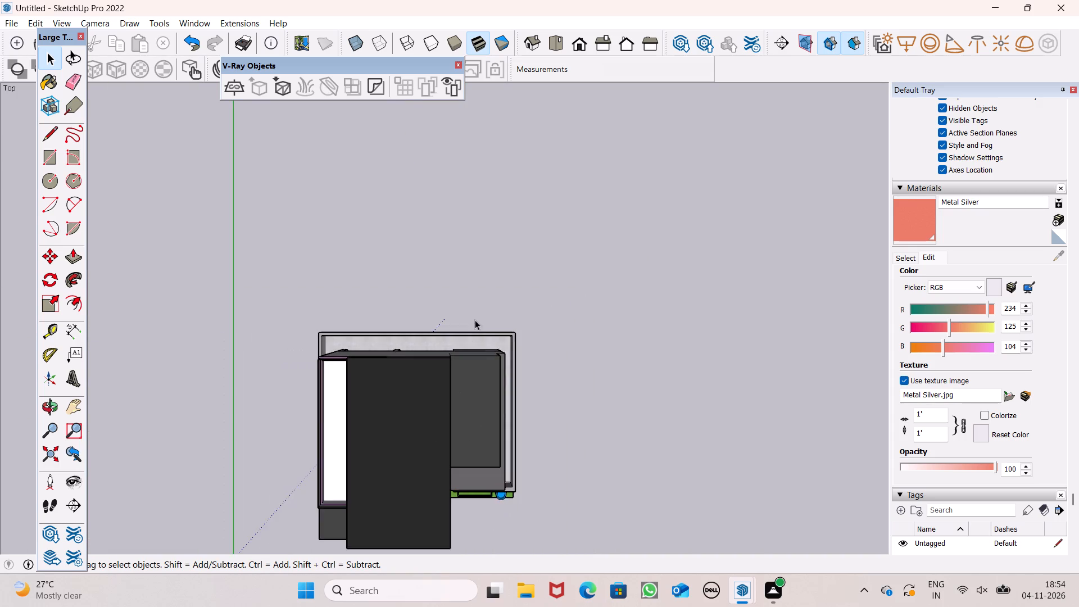
pyautogui.scroll(-7, 475, 319)
pyautogui.moveTo(488, 439); pyautogui.dragTo(476, 299, button='middle')
pyautogui.scroll(1, 476, 313)
pyautogui.click(565, 402)
pyautogui.scroll(1, 441, 504)
pyautogui.moveTo(438, 494); pyautogui.dragTo(480, 344, button='middle')
pyautogui.scroll(9, 407, 478)
pyautogui.moveTo(365, 505); pyautogui.dragTo(464, 372, button='middle')
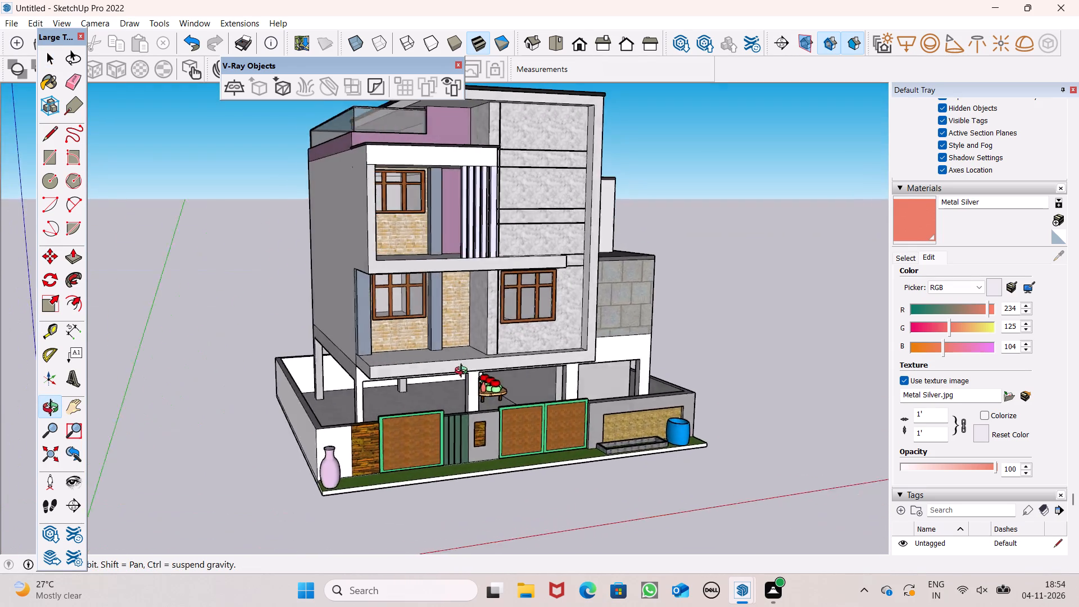
pyautogui.moveTo(464, 372); pyautogui.dragTo(527, 356, button='middle')
# Examine the row of coral vases and the fruit stacks on the table up close.
pyautogui.scroll(16, 502, 406)
pyautogui.scroll(7, 481, 399)
pyautogui.scroll(-6, 466, 386)
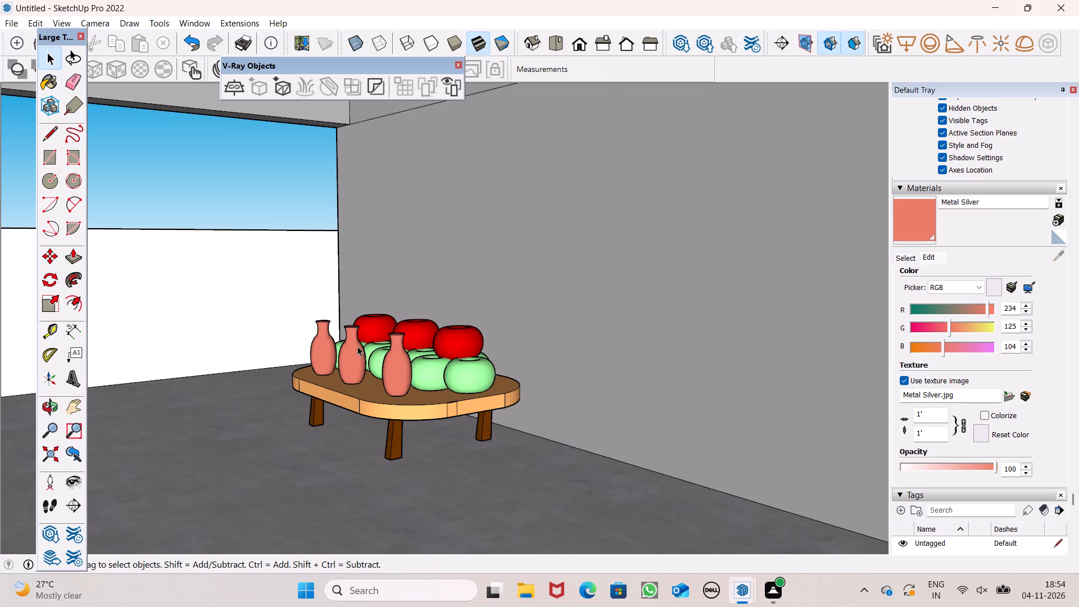
pyautogui.scroll(-2, 357, 346)
pyautogui.moveTo(395, 380); pyautogui.dragTo(368, 411, button='middle')
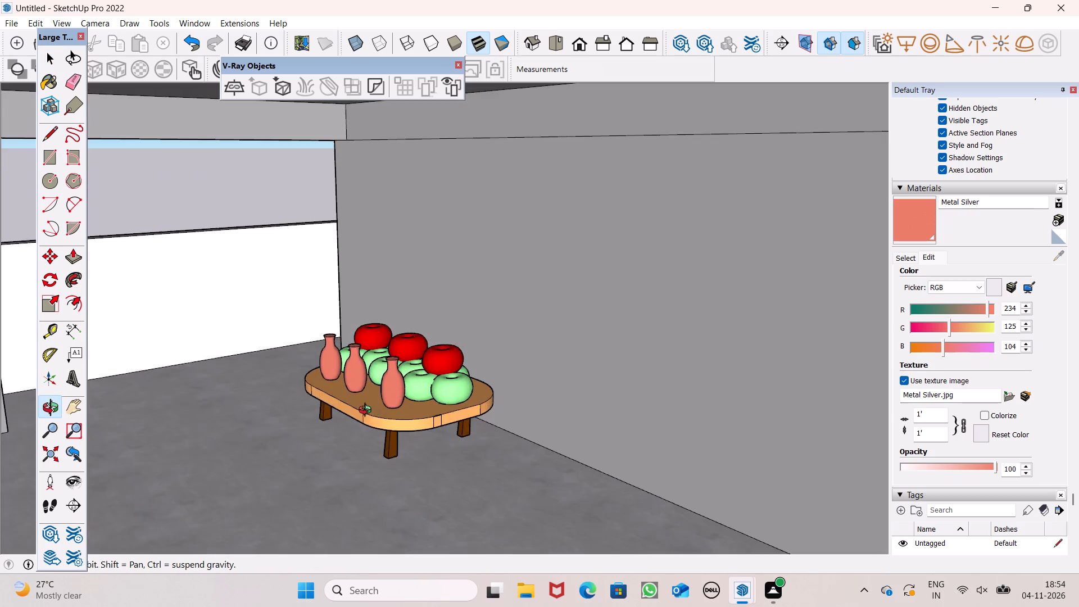
pyautogui.moveTo(368, 411); pyautogui.dragTo(350, 403, button='middle')
# Examine the house's ground floor, gates, boundary wall and decorative objects from the side and the front.
pyautogui.scroll(-8, 311, 297)
pyautogui.moveTo(318, 341); pyautogui.dragTo(253, 385, button='middle')
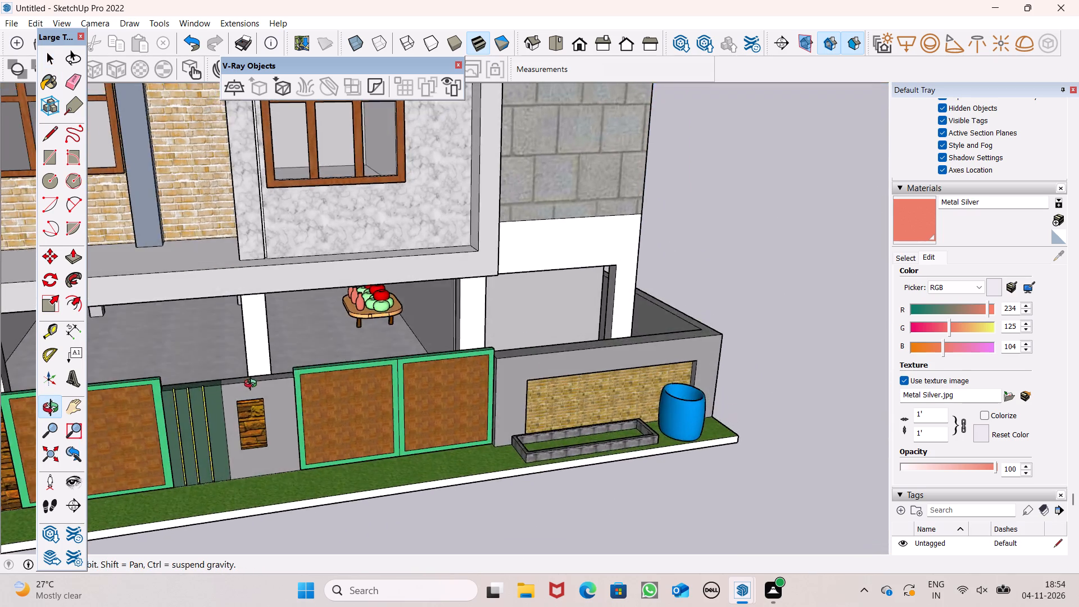
pyautogui.moveTo(253, 385); pyautogui.dragTo(469, 357, button='middle')
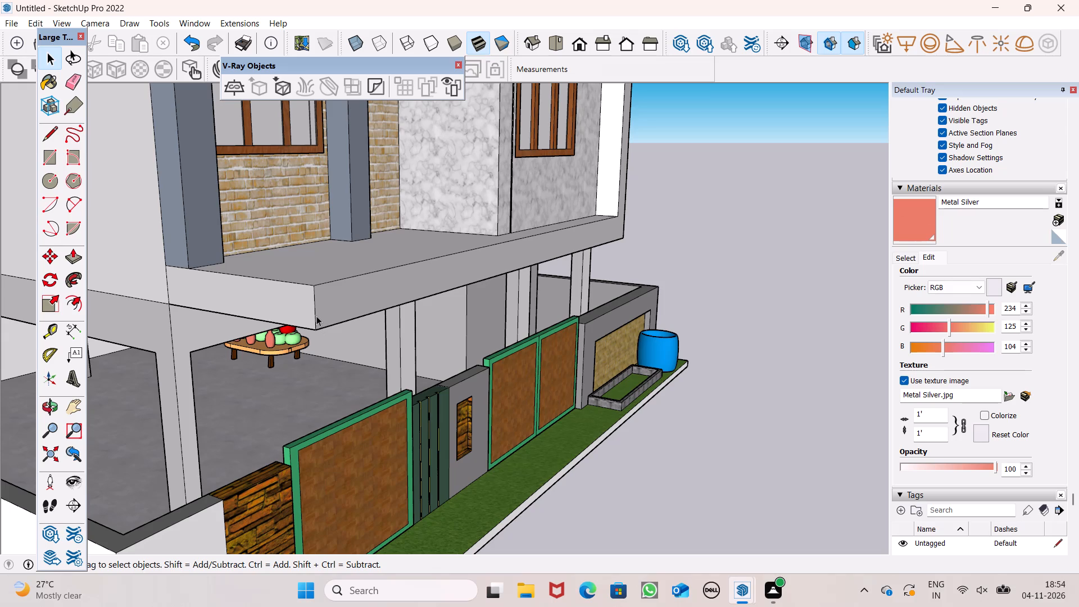
pyautogui.moveTo(149, 347); pyautogui.dragTo(450, 356, button='middle')
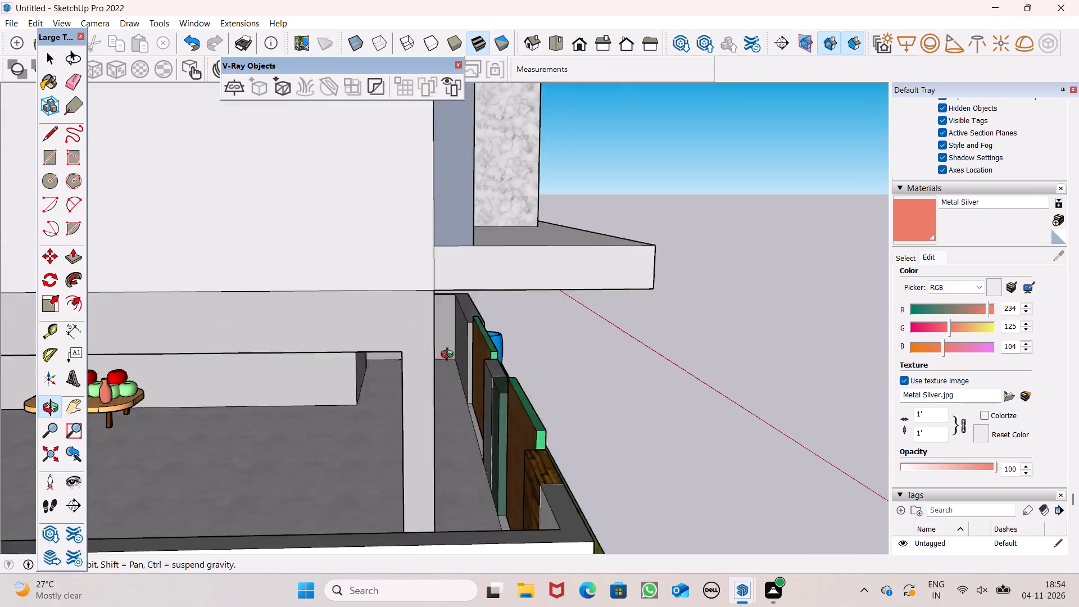
pyautogui.moveTo(450, 356); pyautogui.dragTo(19, 318, button='middle')
pyautogui.scroll(-2, 280, 298)
pyautogui.moveTo(474, 333); pyautogui.dragTo(278, 367, button='middle')
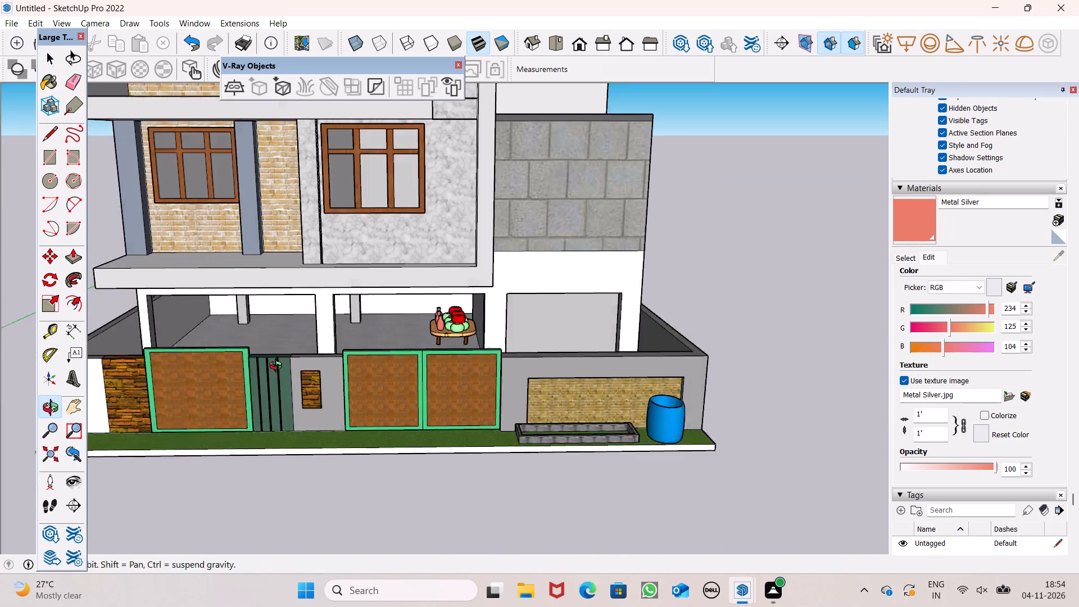
pyautogui.moveTo(278, 367); pyautogui.dragTo(259, 355, button='middle')
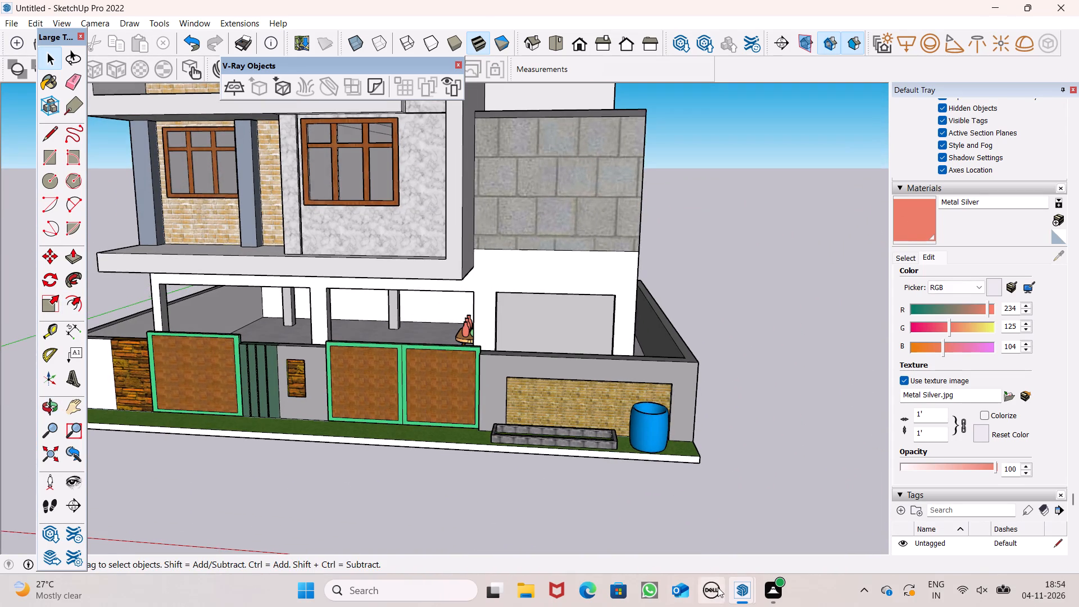
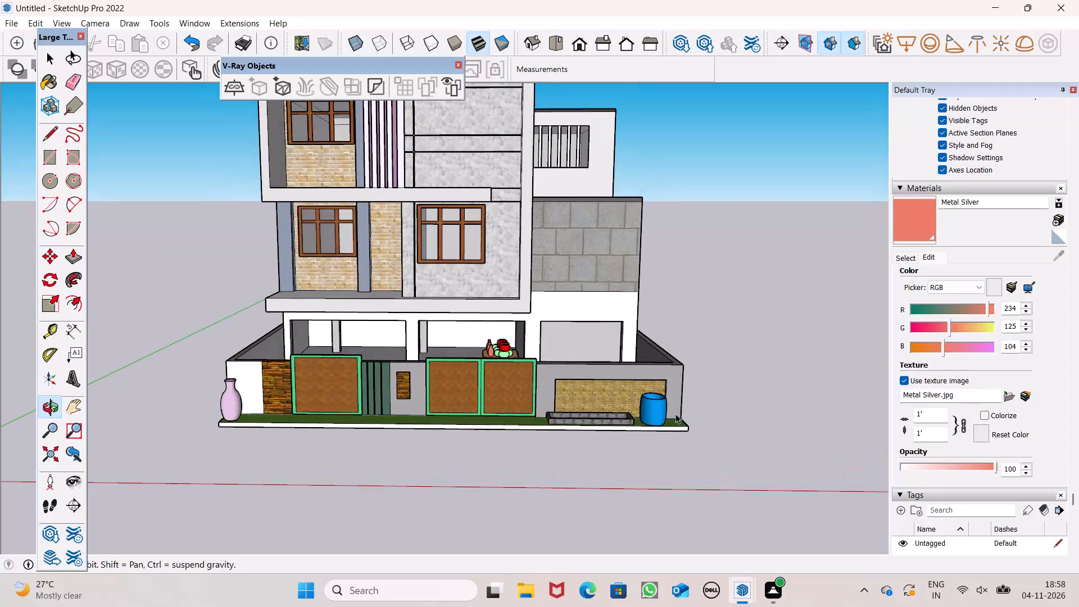
# Examine the house front, its boundary wall and gates, and the table of fruit and bottles behind them.
pyautogui.scroll(5, 580, 404)
pyautogui.scroll(-4, 556, 407)
pyautogui.moveTo(591, 436); pyautogui.dragTo(696, 466, button='middle')
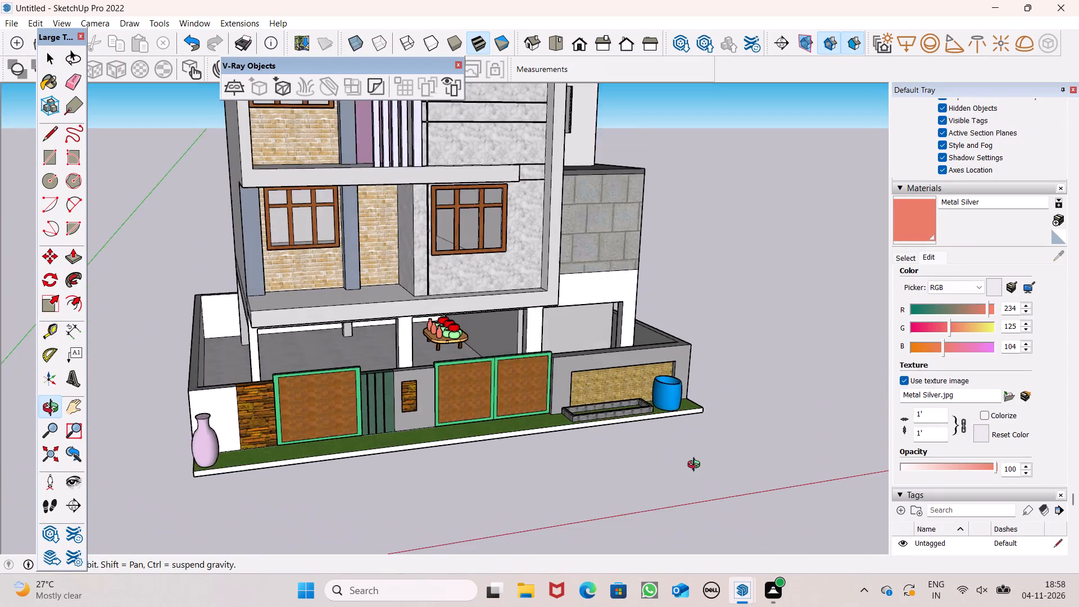
pyautogui.moveTo(696, 466); pyautogui.dragTo(647, 395, button='middle')
pyautogui.scroll(6, 528, 343)
pyautogui.moveTo(454, 346); pyautogui.dragTo(465, 407, button='middle')
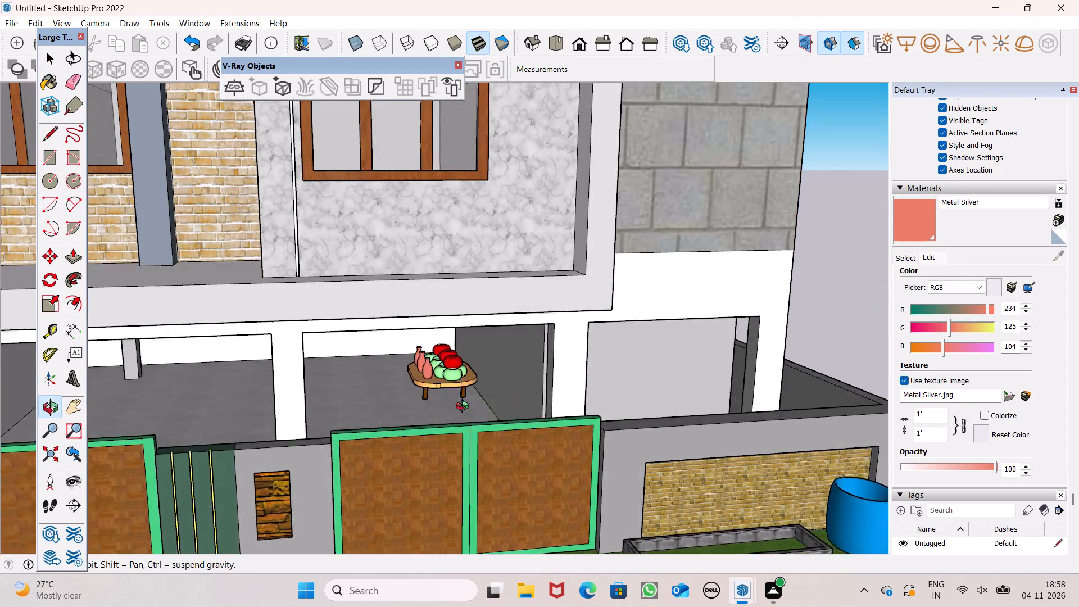
pyautogui.moveTo(465, 407); pyautogui.dragTo(438, 359, button='middle')
pyautogui.scroll(-6, 453, 347)
pyautogui.scroll(-4, 504, 327)
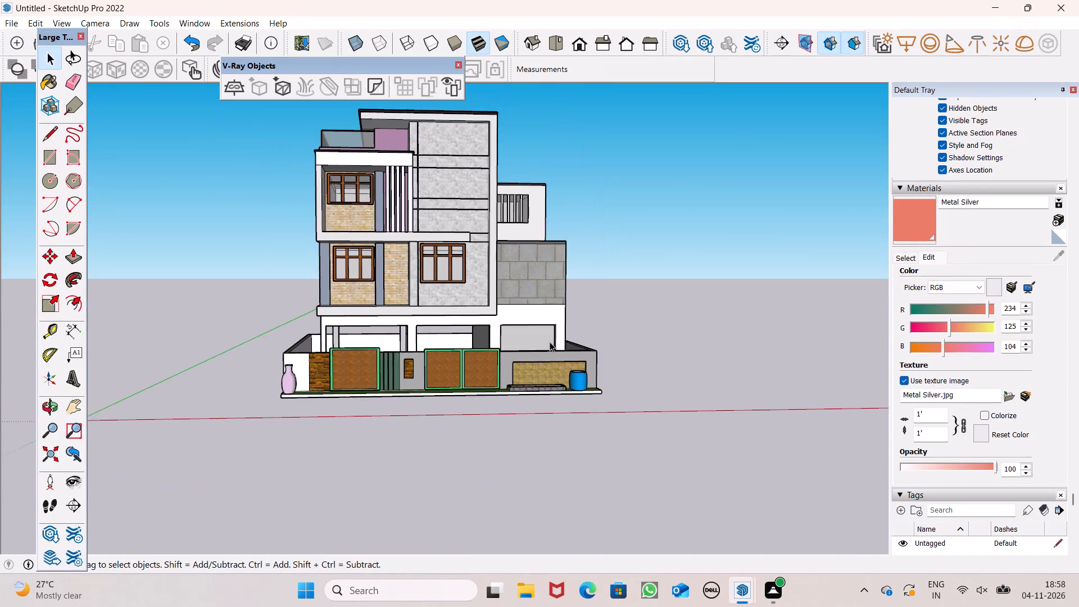
pyautogui.moveTo(550, 342); pyautogui.dragTo(481, 398, button='middle')
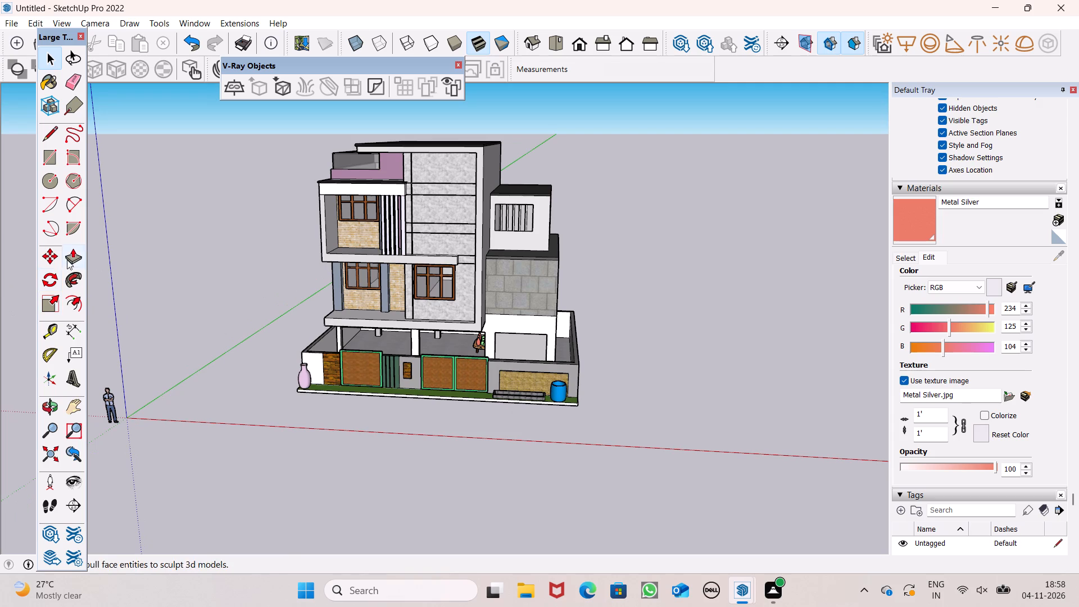
# Draw a horizontal circle on the open ground beside the house's boundary wall, beyond the blue drum.
pyautogui.click(54, 183)
pyautogui.scroll(-4, 55, 211)
pyautogui.scroll(-2, 150, 321)
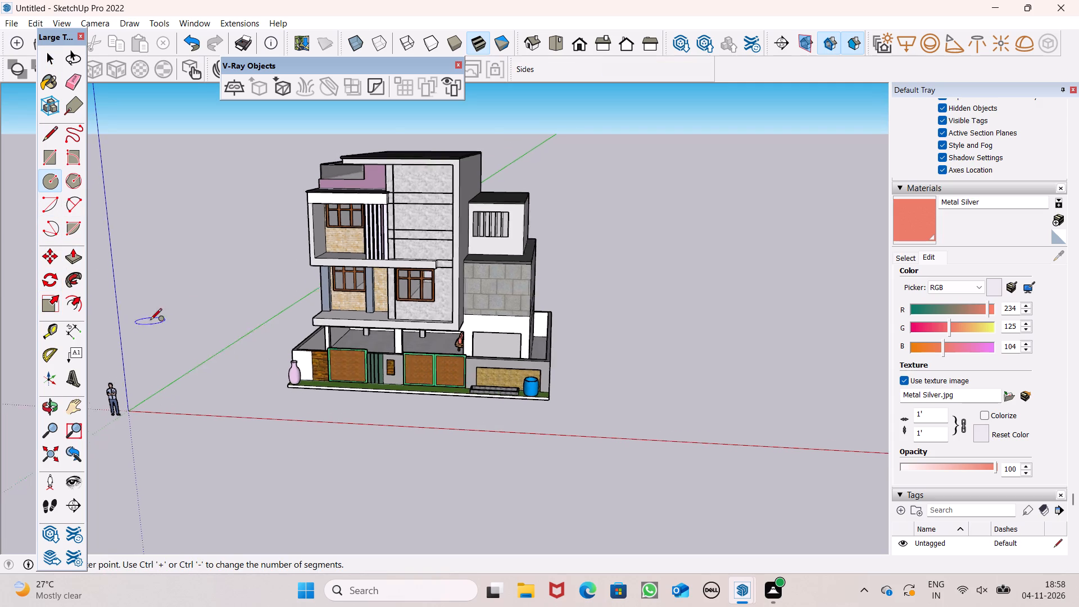
pyautogui.scroll(-1, 150, 321)
pyautogui.moveTo(309, 419); pyautogui.dragTo(287, 348, button='middle')
pyautogui.scroll(1, 239, 341)
pyautogui.scroll(-3, 177, 356)
pyautogui.moveTo(307, 451); pyautogui.dragTo(362, 477, button='middle')
pyautogui.scroll(5, 525, 416)
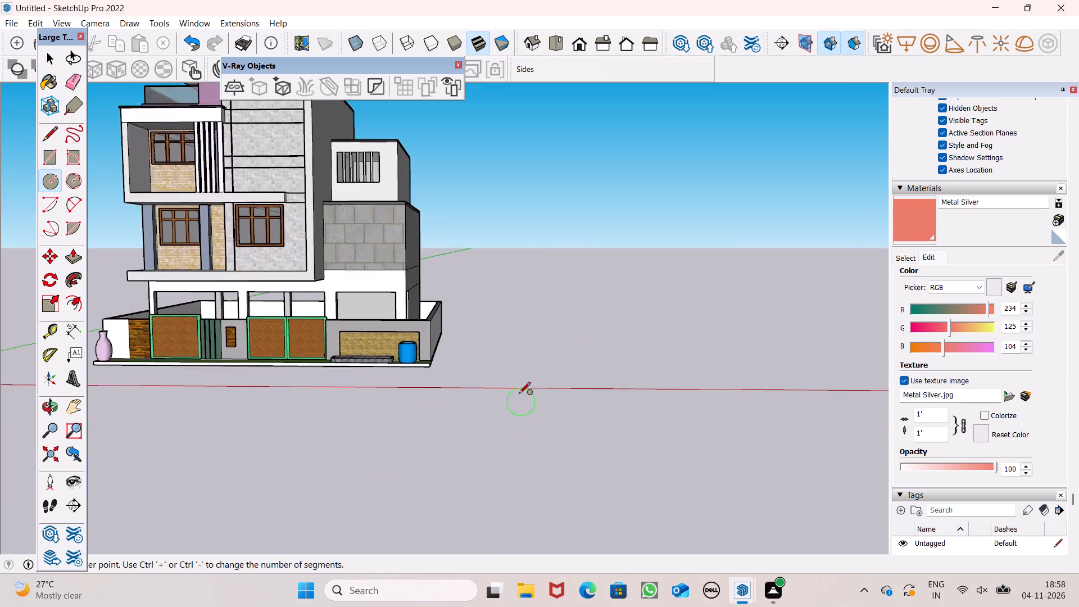
pyautogui.scroll(3, 519, 395)
pyautogui.moveTo(505, 374); pyautogui.dragTo(483, 514, button='middle')
pyautogui.scroll(8, 483, 514)
pyautogui.click(490, 385)
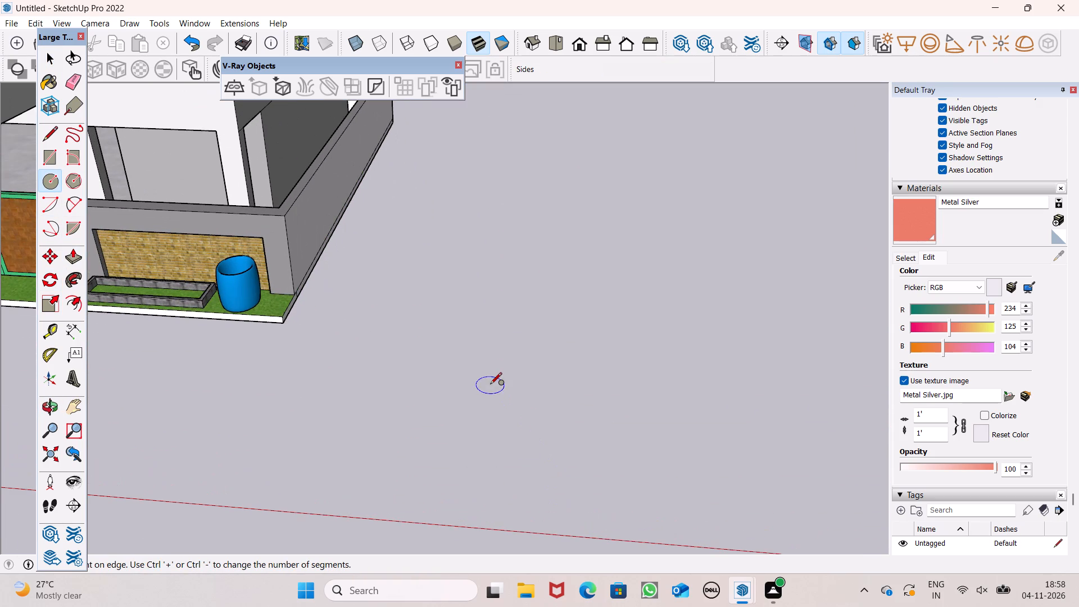
pyautogui.click(502, 408)
pyautogui.moveTo(528, 407); pyautogui.dragTo(535, 367, button='middle')
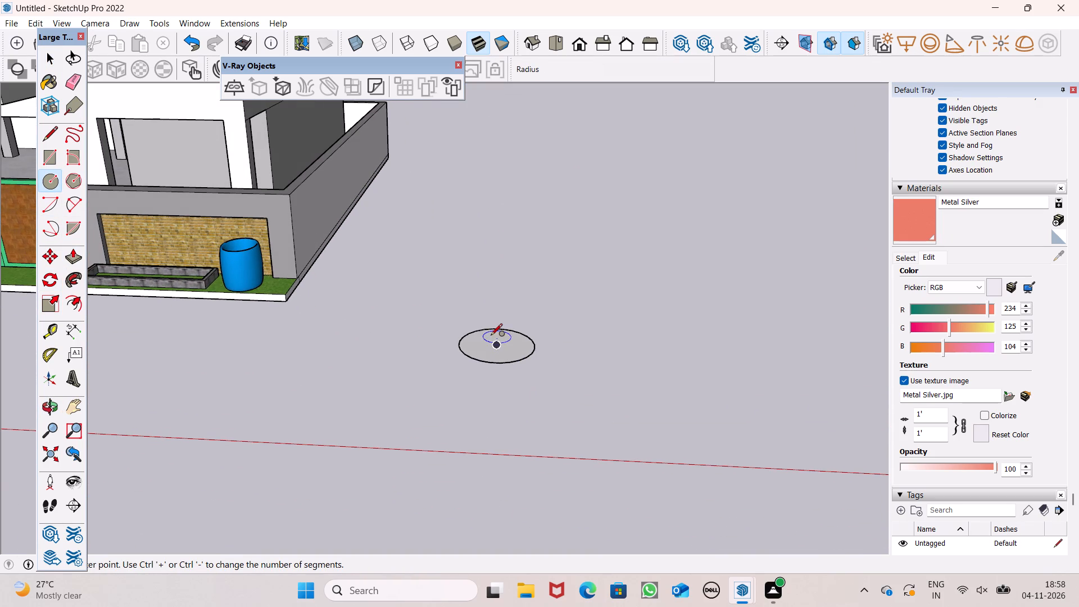
# Draw a vertical circle with a radius of about 1' 3/4" directly above the centre of the ground circle.
pyautogui.scroll(1, 536, 314)
pyautogui.moveTo(536, 314); pyautogui.dragTo(525, 237, button='middle')
pyautogui.scroll(1, 519, 222)
pyautogui.moveTo(519, 222); pyautogui.dragTo(572, 225, button='middle')
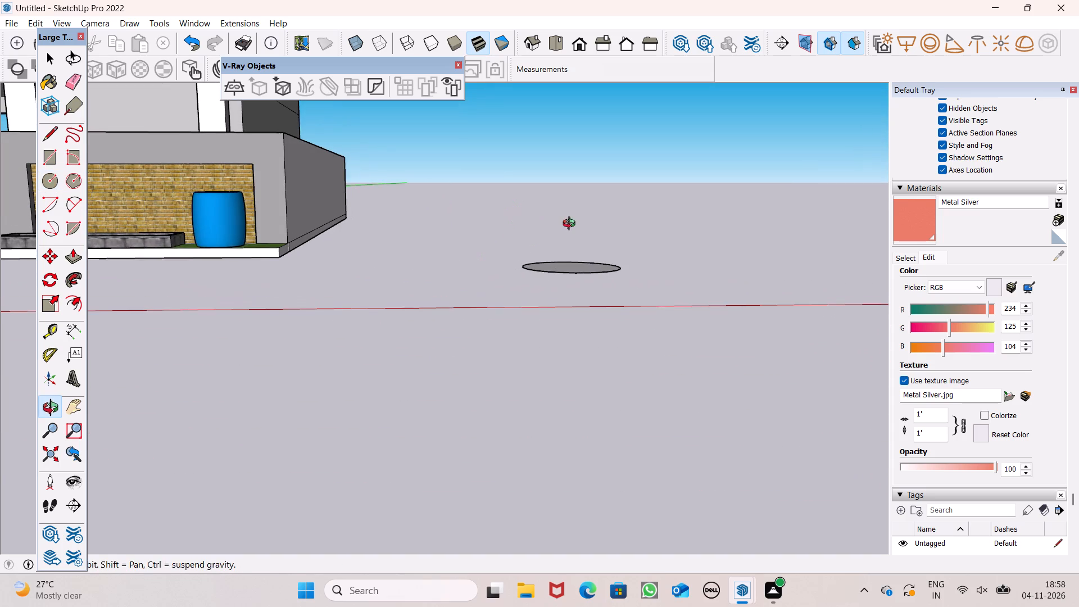
pyautogui.moveTo(572, 225); pyautogui.dragTo(572, 225, button='middle')
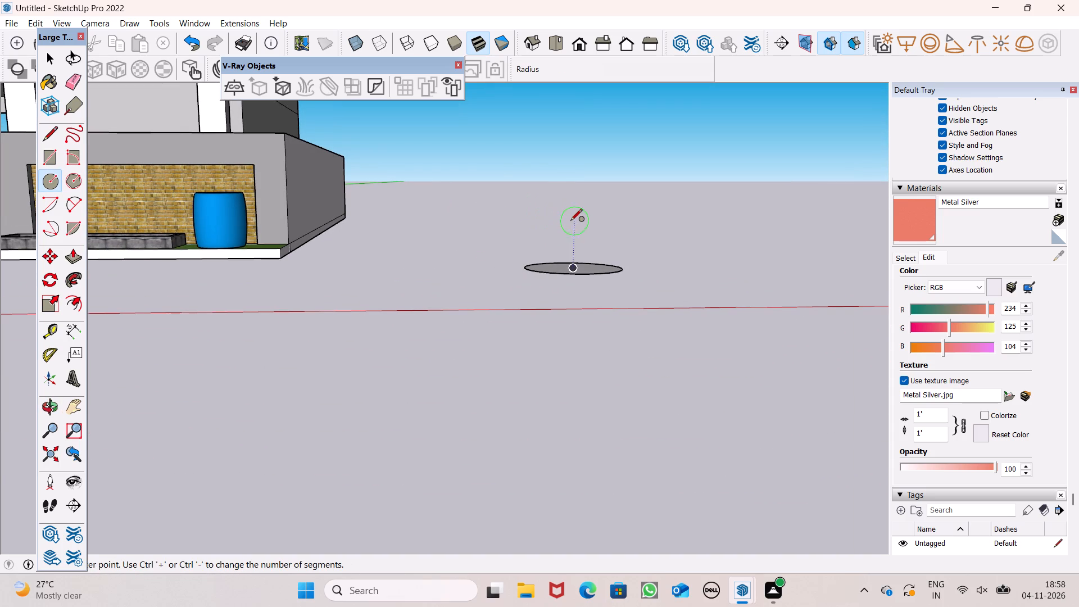
pyautogui.click(567, 220)
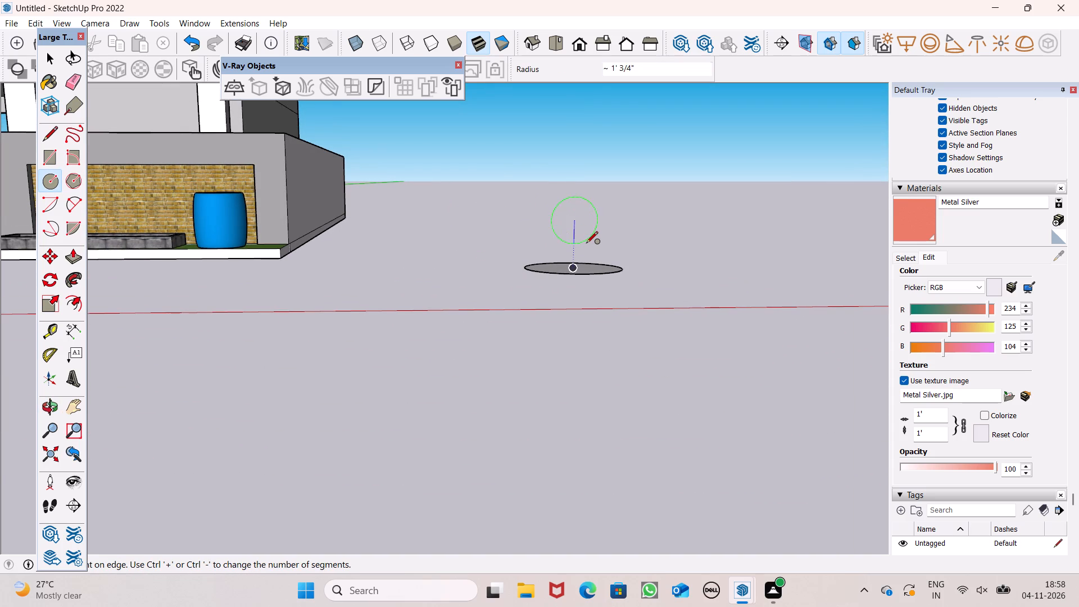
pyautogui.click(586, 244)
# Move the vertical circle with its face down onto the middle of the ground circle.
pyautogui.moveTo(595, 280); pyautogui.dragTo(546, 324, button='middle')
pyautogui.press('space')
pyautogui.scroll(5, 499, 307)
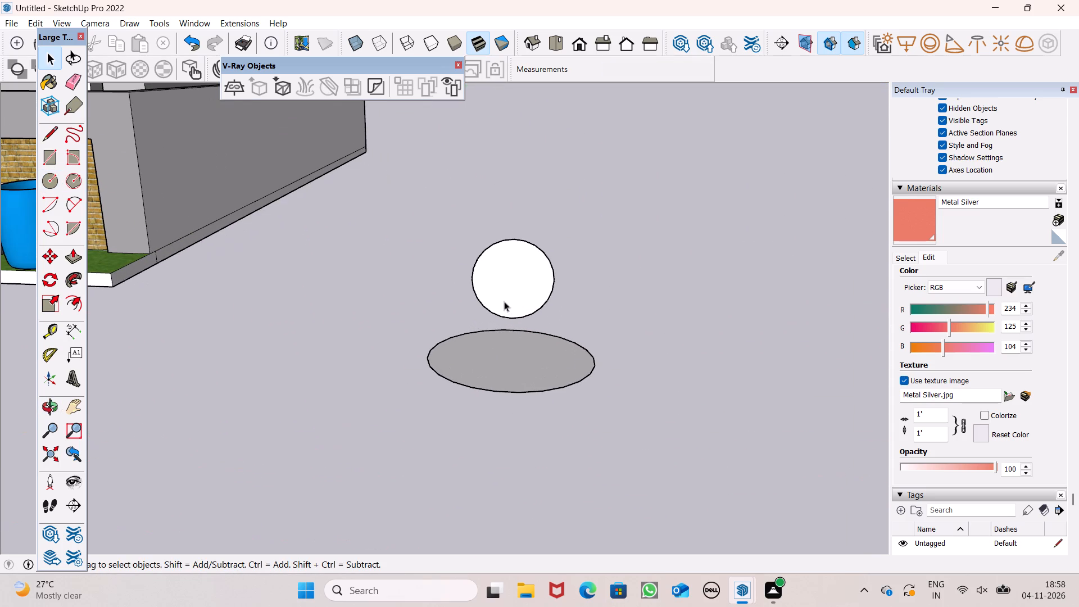
pyautogui.click(510, 290)
pyautogui.doubleClick(510, 290)
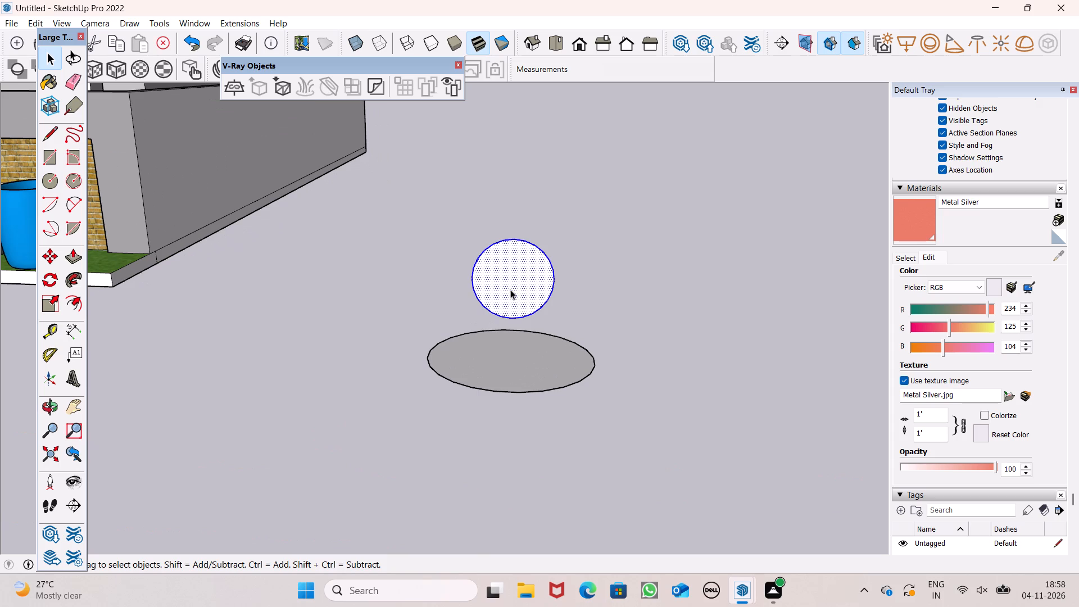
pyautogui.press('m')
pyautogui.press('Return')
pyautogui.moveTo(514, 283); pyautogui.dragTo(514, 288)
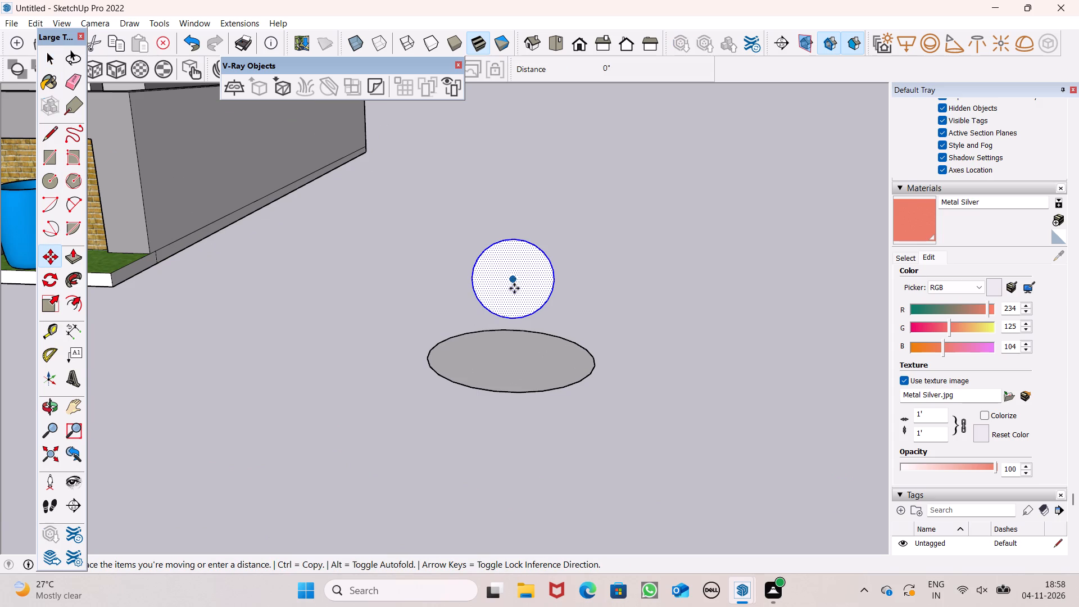
pyautogui.moveTo(514, 288); pyautogui.dragTo(513, 316)
pyautogui.scroll(1, 536, 368)
pyautogui.moveTo(536, 368); pyautogui.dragTo(542, 329, button='middle')
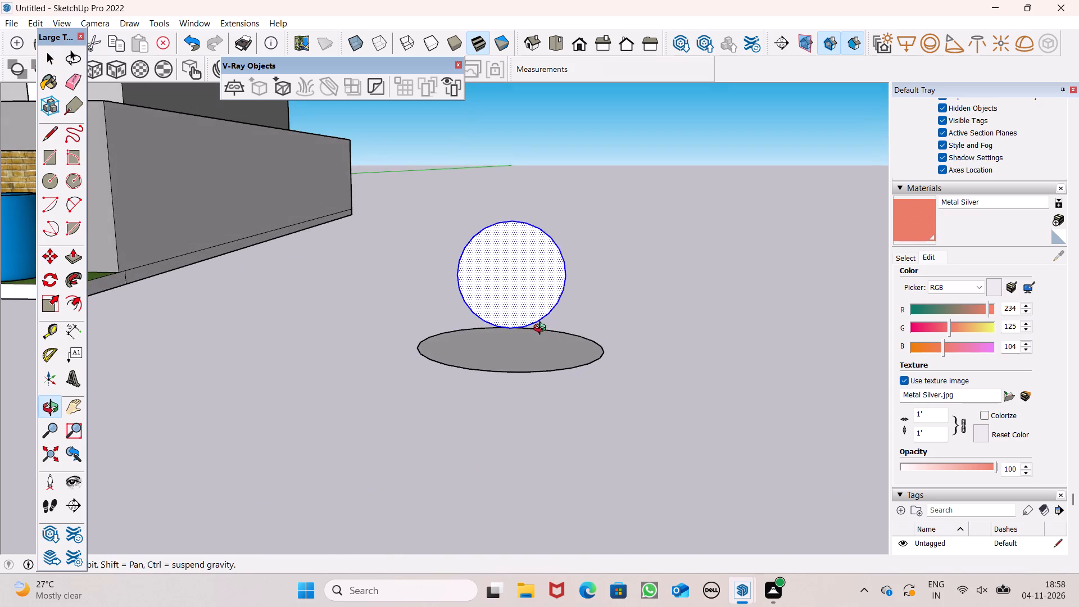
pyautogui.moveTo(542, 329); pyautogui.dragTo(837, 288, button='middle')
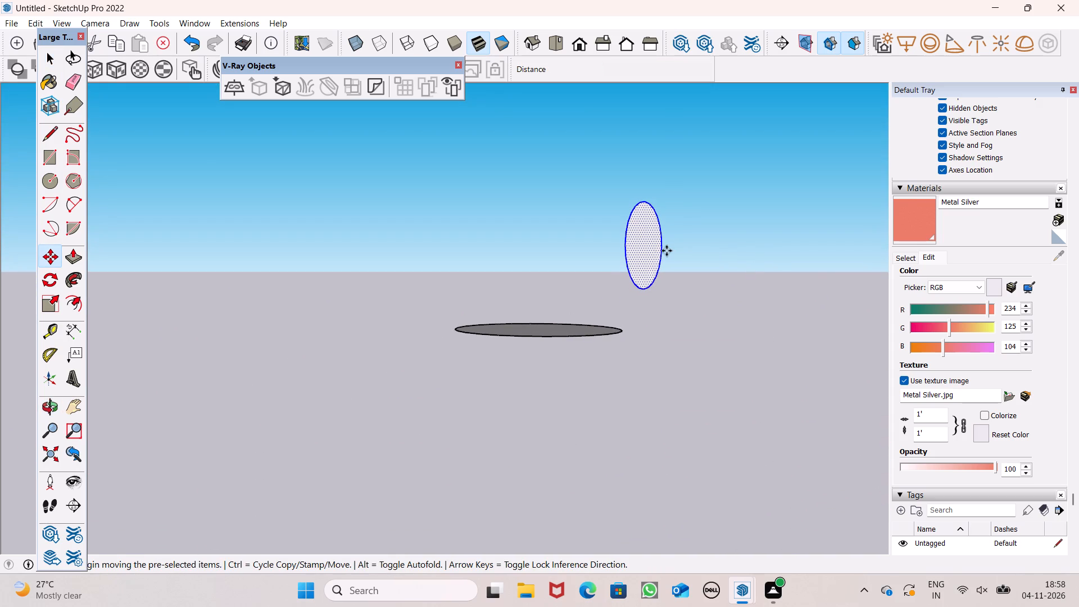
pyautogui.moveTo(652, 250); pyautogui.dragTo(546, 298)
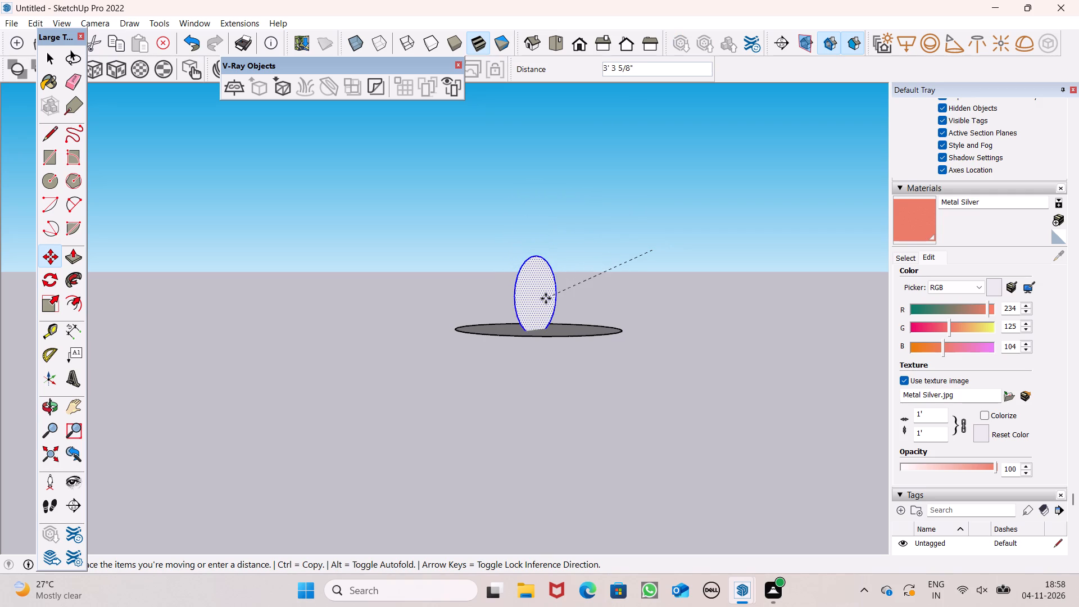
pyautogui.moveTo(546, 298); pyautogui.dragTo(551, 295)
pyautogui.moveTo(589, 331); pyautogui.dragTo(527, 392, button='middle')
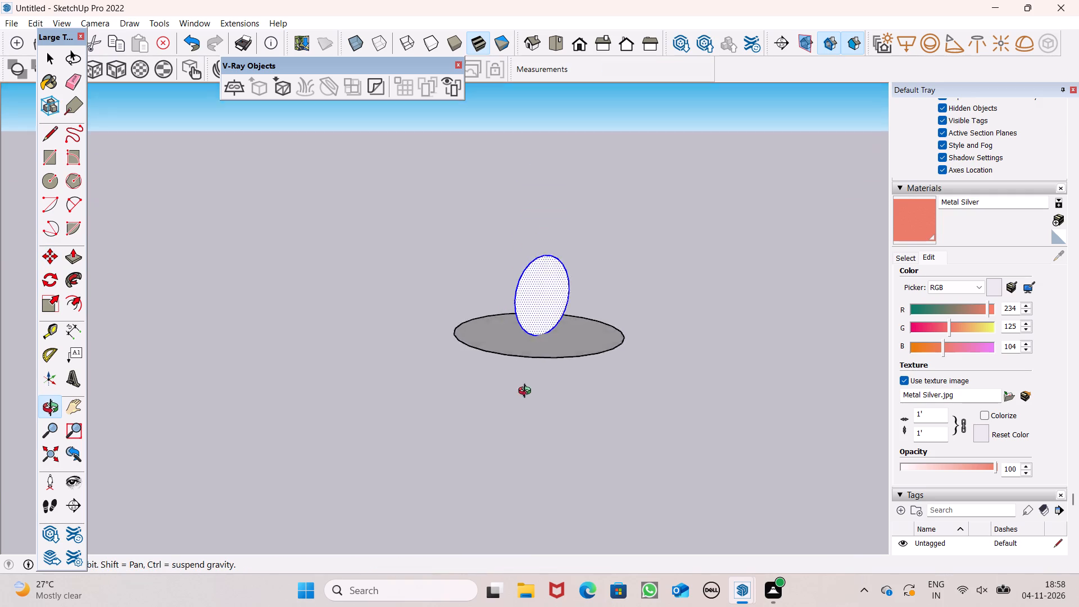
pyautogui.moveTo(527, 392); pyautogui.dragTo(338, 436, button='middle')
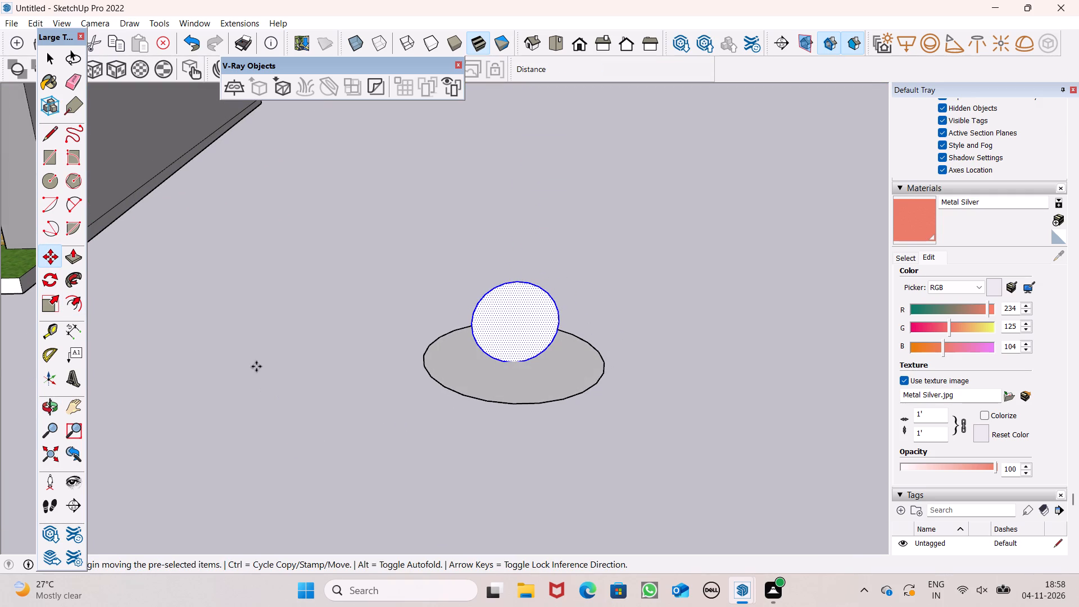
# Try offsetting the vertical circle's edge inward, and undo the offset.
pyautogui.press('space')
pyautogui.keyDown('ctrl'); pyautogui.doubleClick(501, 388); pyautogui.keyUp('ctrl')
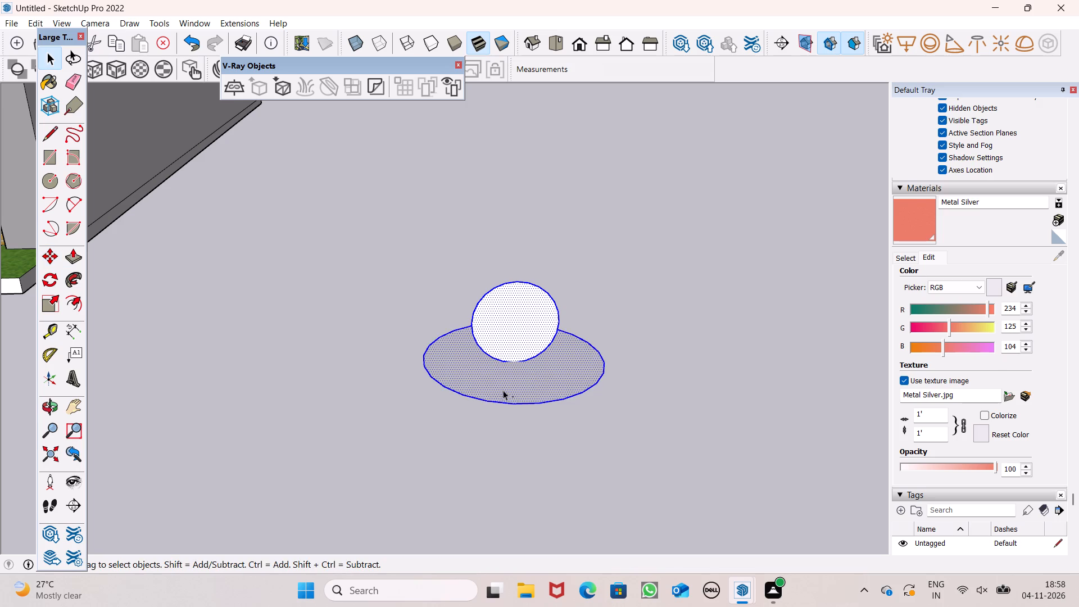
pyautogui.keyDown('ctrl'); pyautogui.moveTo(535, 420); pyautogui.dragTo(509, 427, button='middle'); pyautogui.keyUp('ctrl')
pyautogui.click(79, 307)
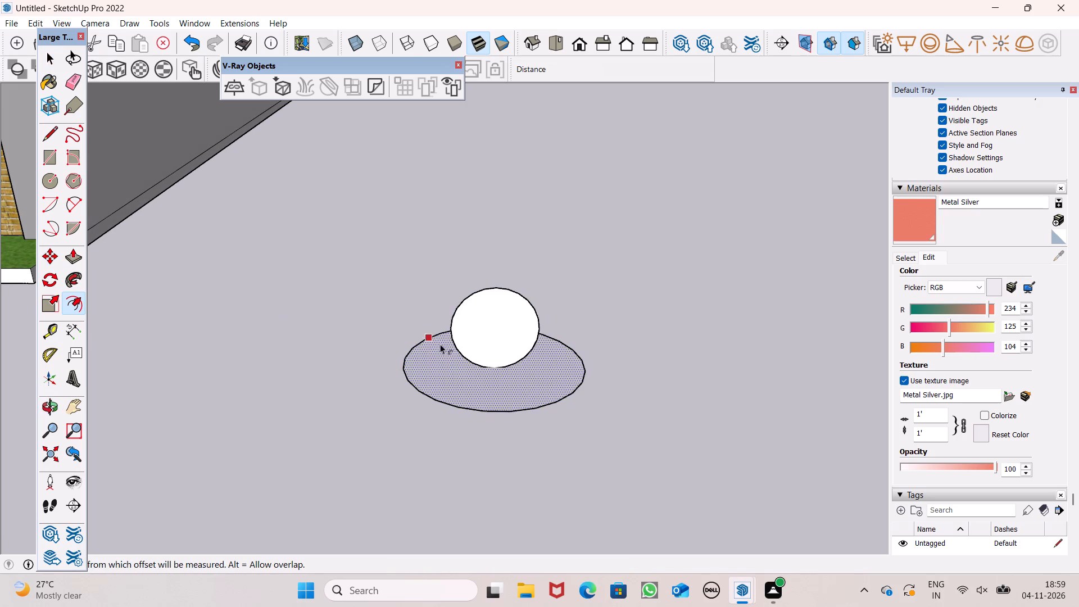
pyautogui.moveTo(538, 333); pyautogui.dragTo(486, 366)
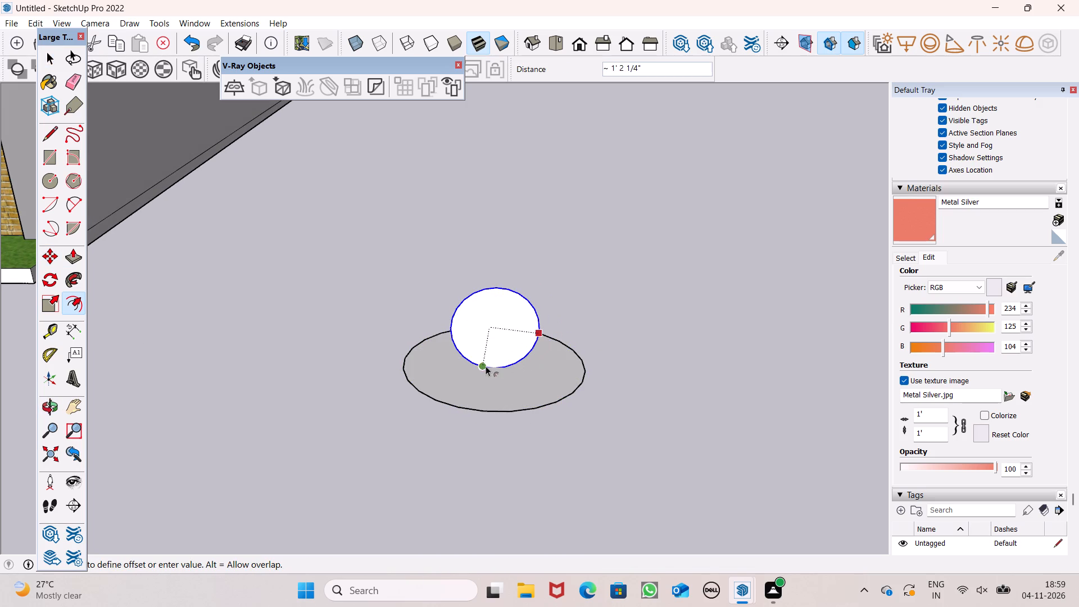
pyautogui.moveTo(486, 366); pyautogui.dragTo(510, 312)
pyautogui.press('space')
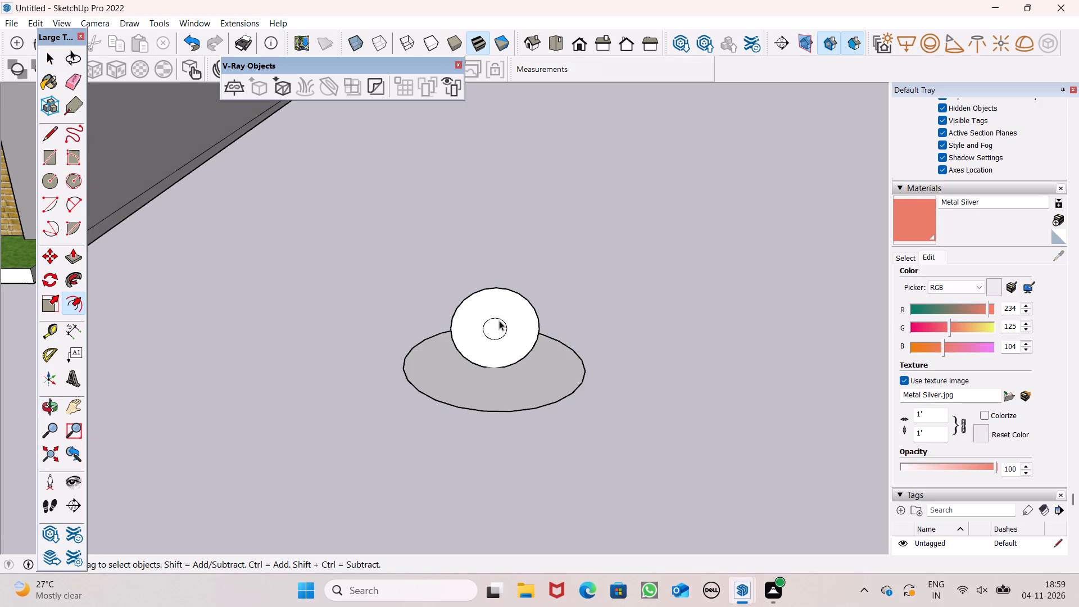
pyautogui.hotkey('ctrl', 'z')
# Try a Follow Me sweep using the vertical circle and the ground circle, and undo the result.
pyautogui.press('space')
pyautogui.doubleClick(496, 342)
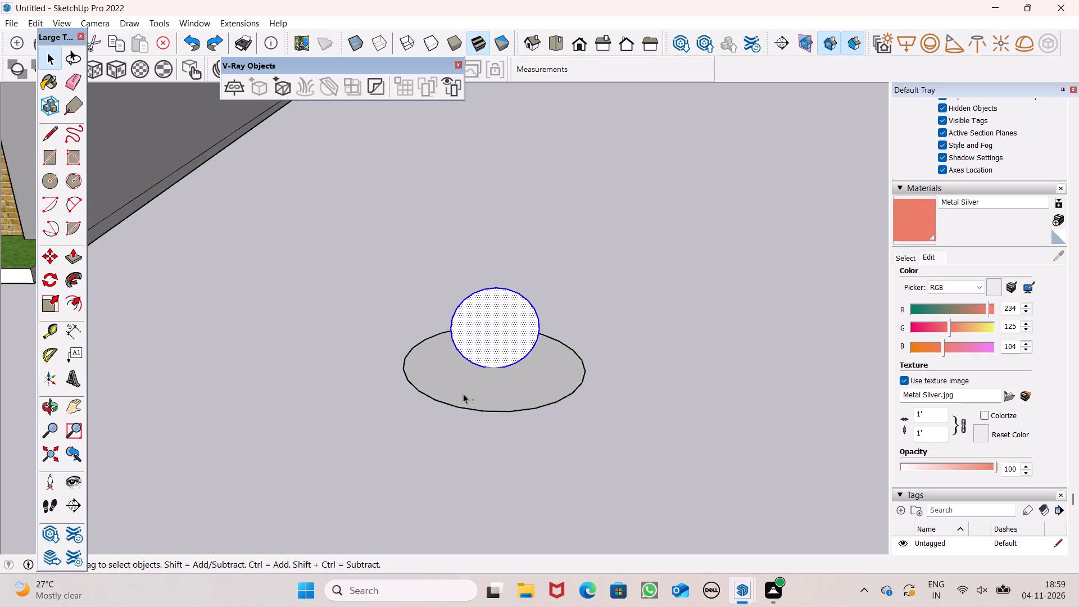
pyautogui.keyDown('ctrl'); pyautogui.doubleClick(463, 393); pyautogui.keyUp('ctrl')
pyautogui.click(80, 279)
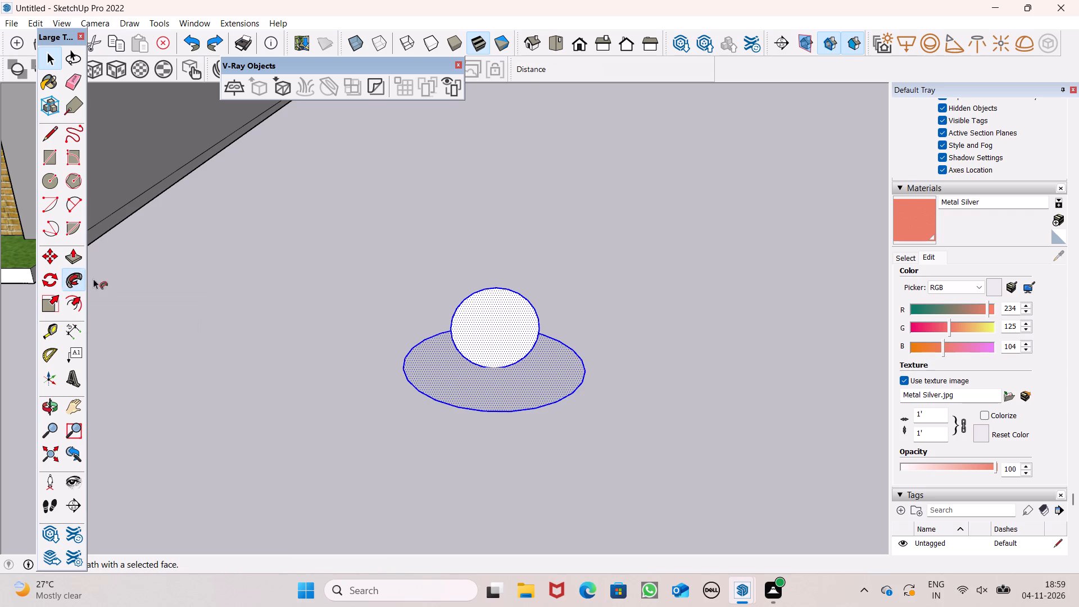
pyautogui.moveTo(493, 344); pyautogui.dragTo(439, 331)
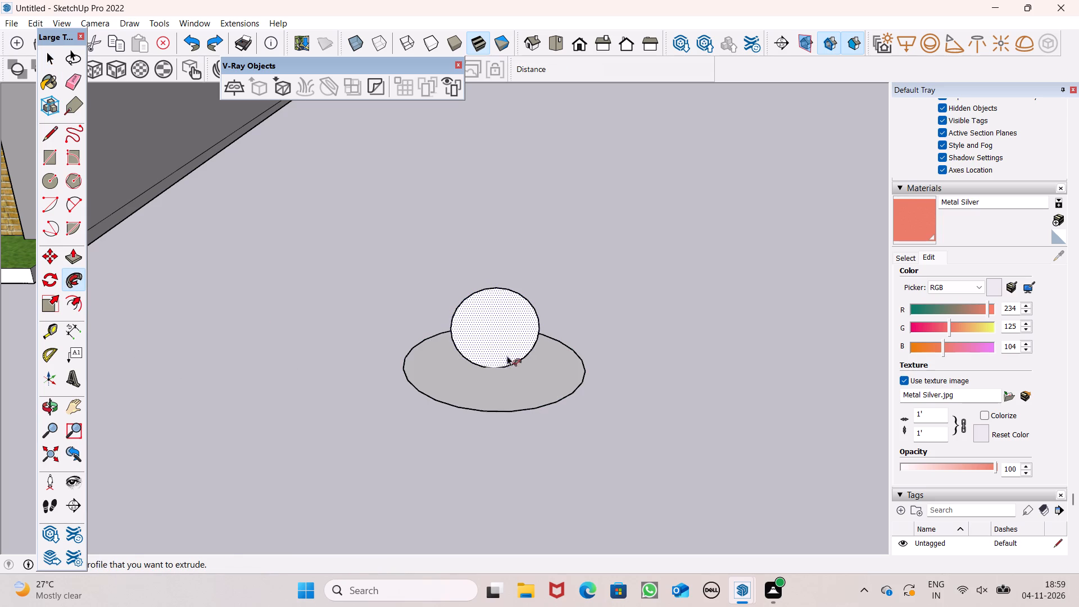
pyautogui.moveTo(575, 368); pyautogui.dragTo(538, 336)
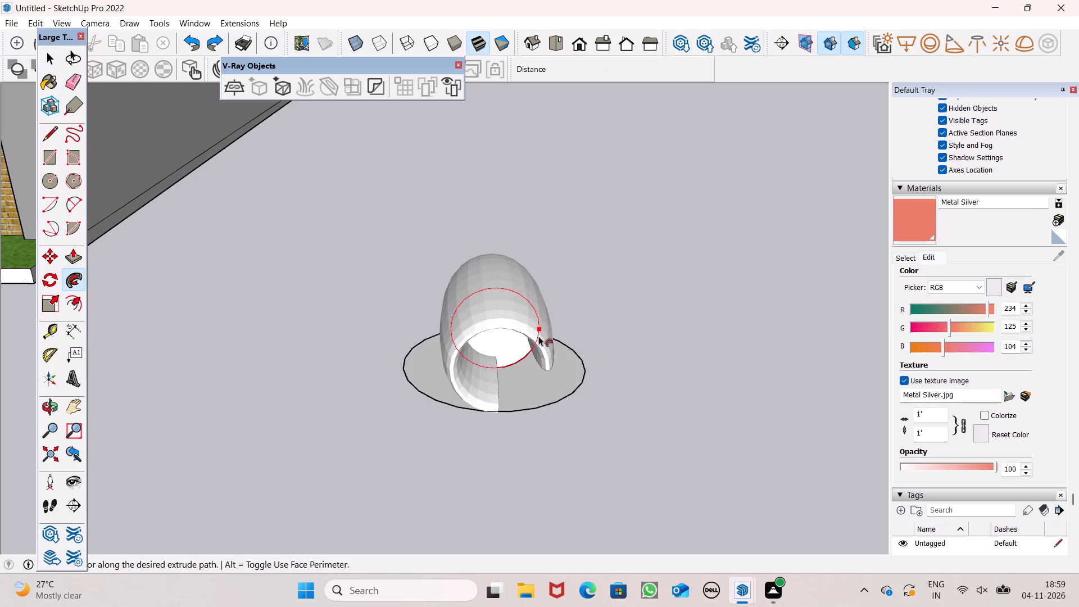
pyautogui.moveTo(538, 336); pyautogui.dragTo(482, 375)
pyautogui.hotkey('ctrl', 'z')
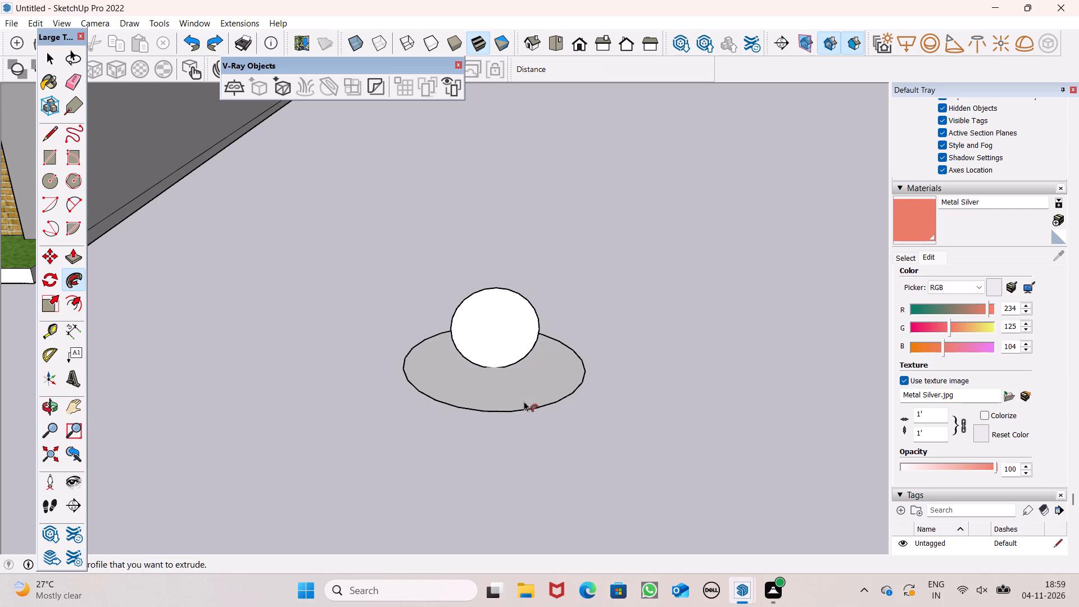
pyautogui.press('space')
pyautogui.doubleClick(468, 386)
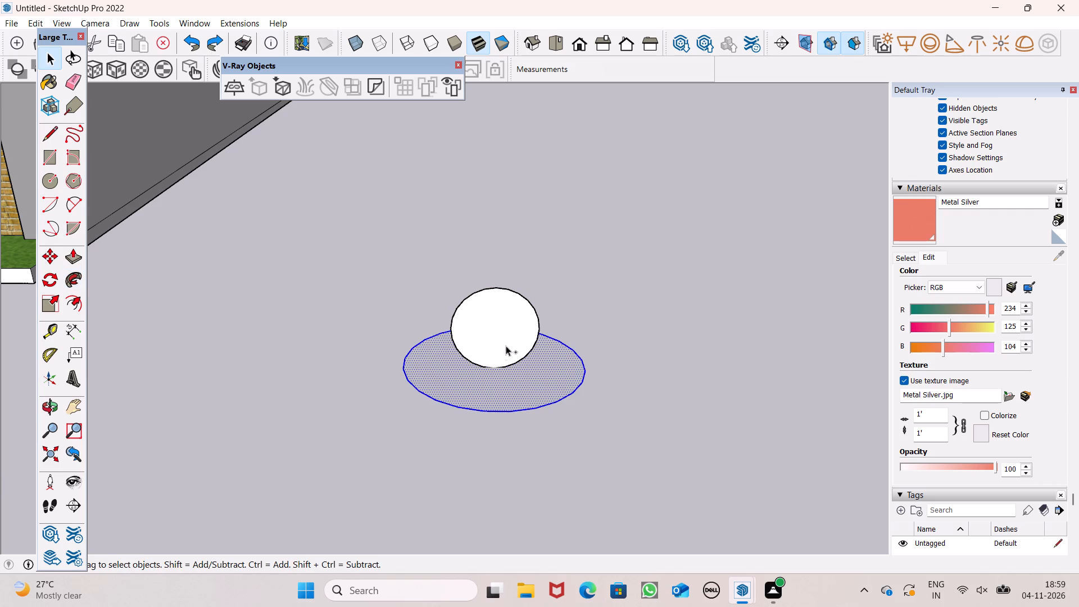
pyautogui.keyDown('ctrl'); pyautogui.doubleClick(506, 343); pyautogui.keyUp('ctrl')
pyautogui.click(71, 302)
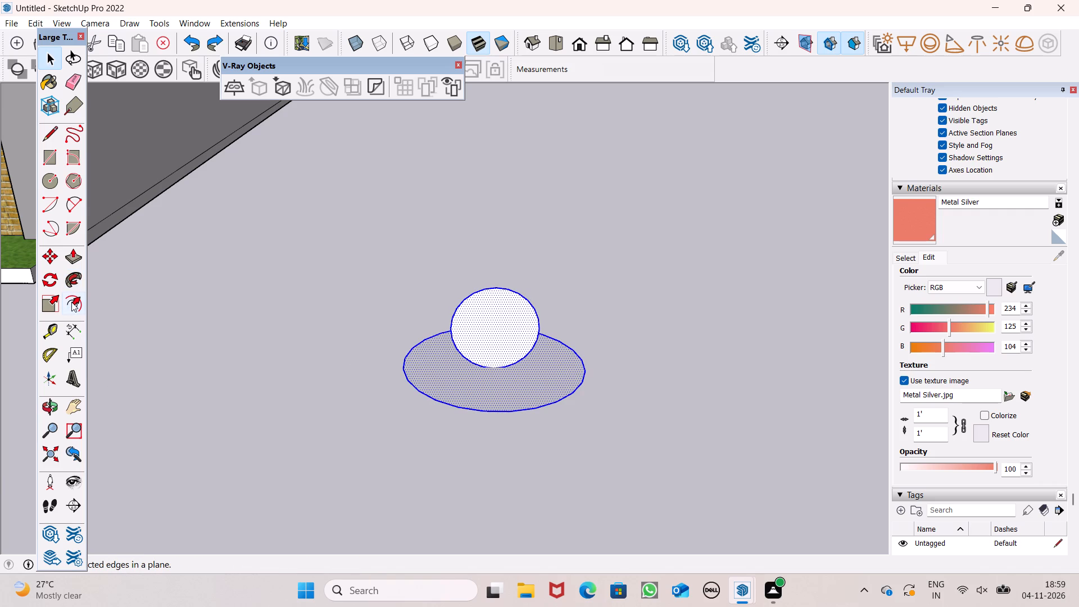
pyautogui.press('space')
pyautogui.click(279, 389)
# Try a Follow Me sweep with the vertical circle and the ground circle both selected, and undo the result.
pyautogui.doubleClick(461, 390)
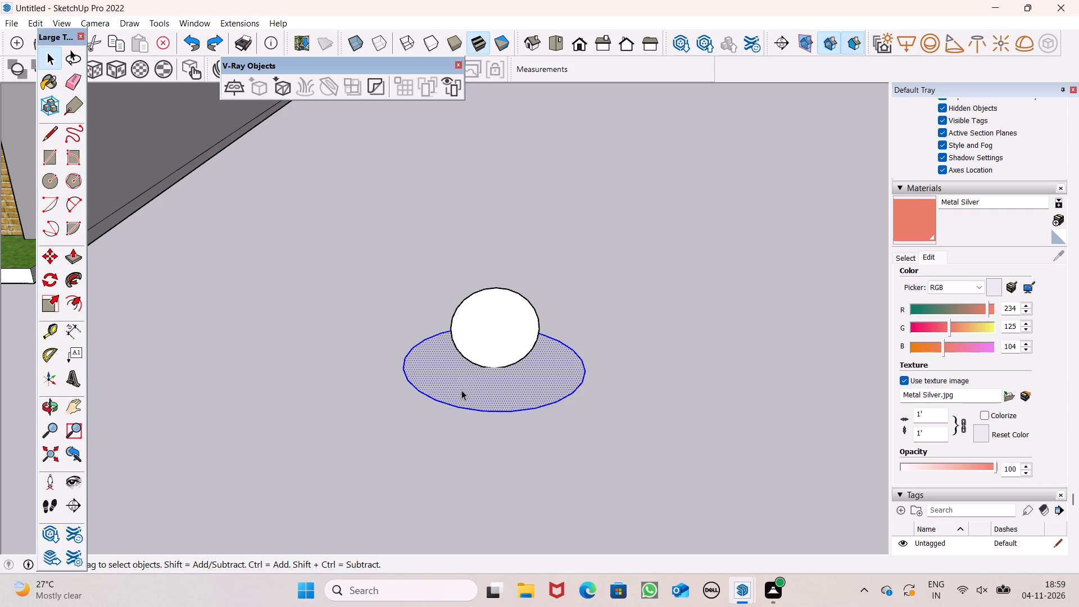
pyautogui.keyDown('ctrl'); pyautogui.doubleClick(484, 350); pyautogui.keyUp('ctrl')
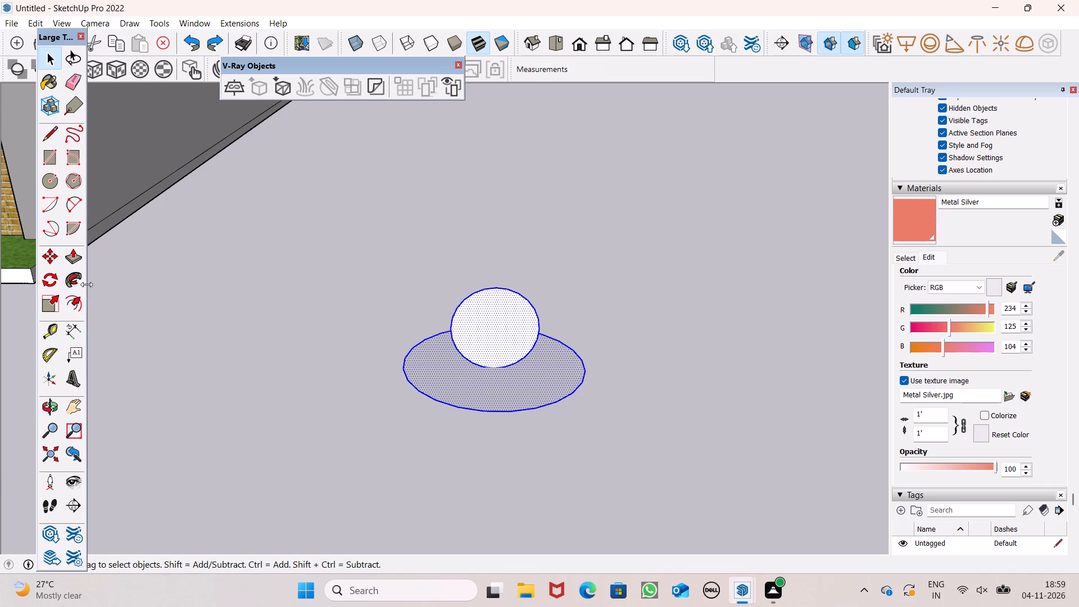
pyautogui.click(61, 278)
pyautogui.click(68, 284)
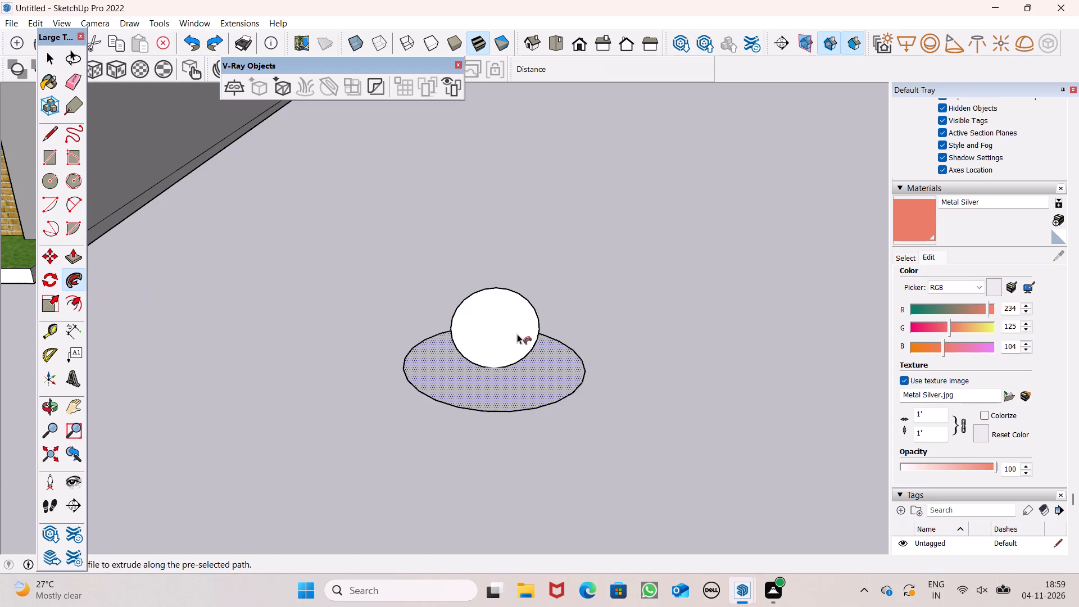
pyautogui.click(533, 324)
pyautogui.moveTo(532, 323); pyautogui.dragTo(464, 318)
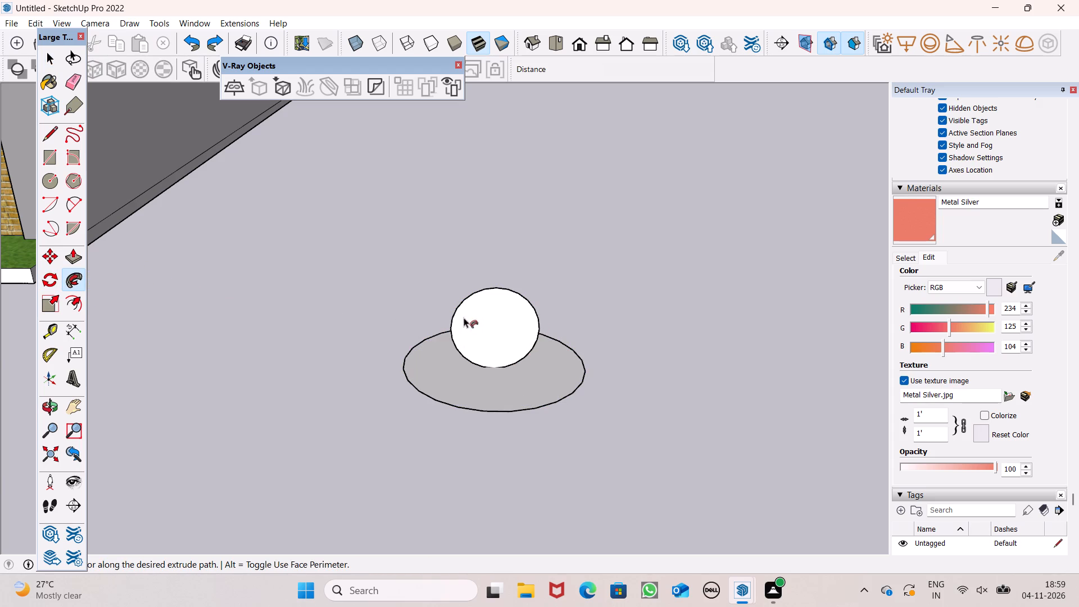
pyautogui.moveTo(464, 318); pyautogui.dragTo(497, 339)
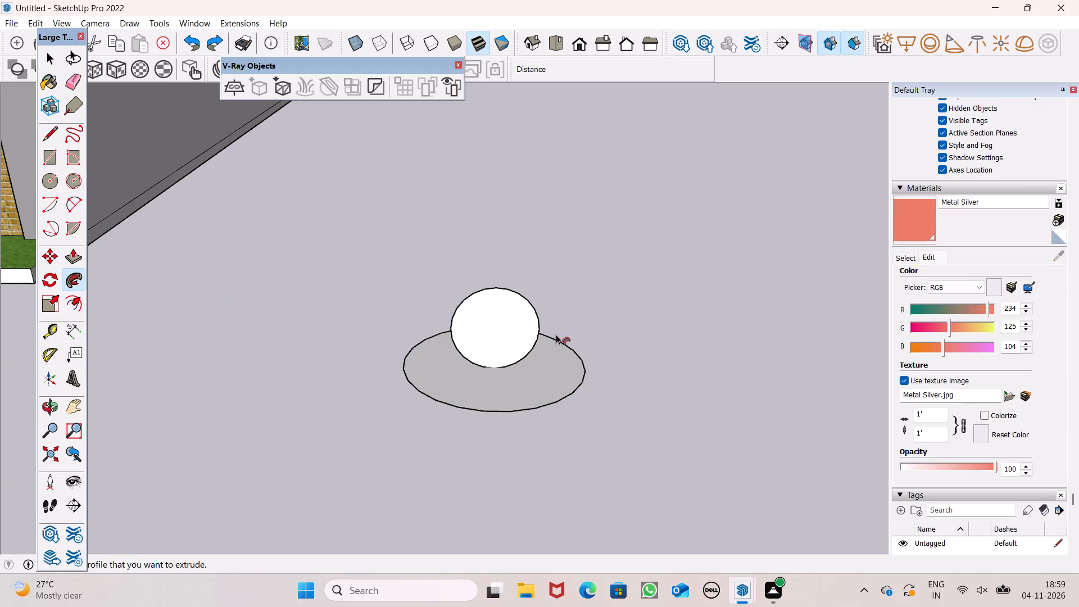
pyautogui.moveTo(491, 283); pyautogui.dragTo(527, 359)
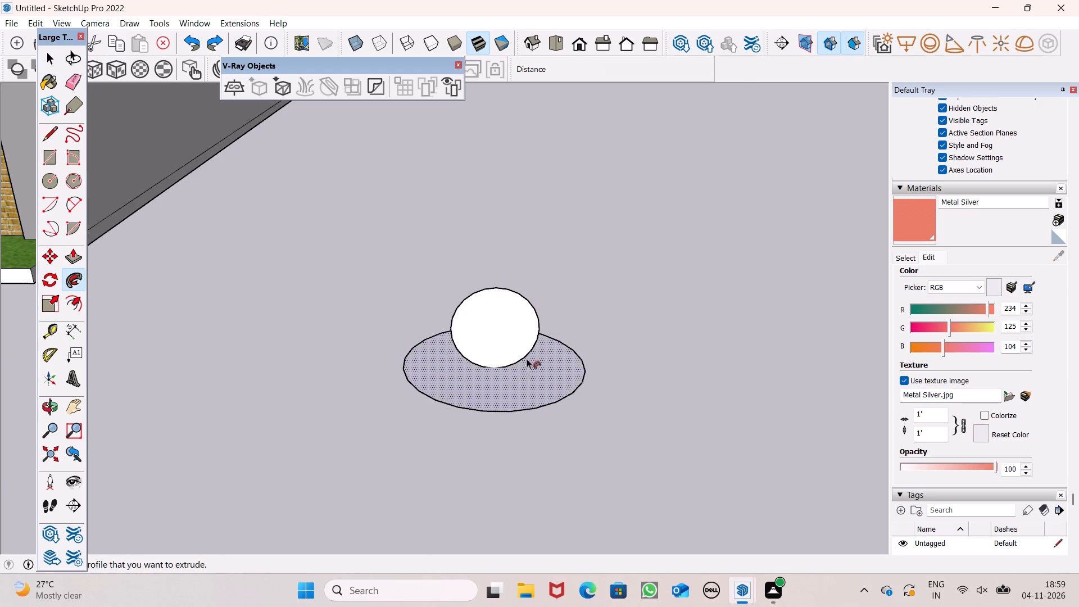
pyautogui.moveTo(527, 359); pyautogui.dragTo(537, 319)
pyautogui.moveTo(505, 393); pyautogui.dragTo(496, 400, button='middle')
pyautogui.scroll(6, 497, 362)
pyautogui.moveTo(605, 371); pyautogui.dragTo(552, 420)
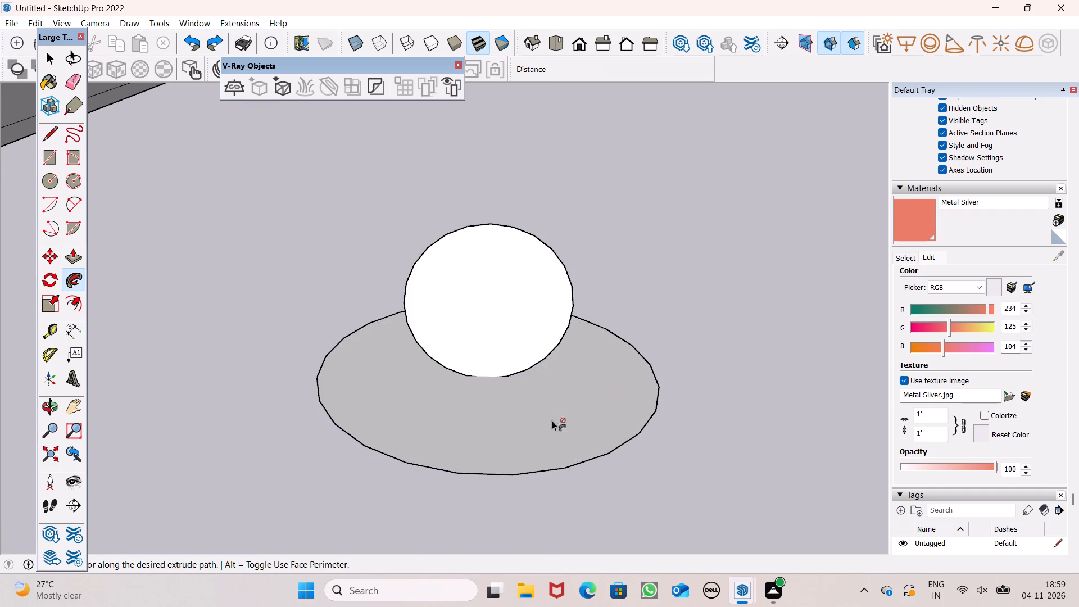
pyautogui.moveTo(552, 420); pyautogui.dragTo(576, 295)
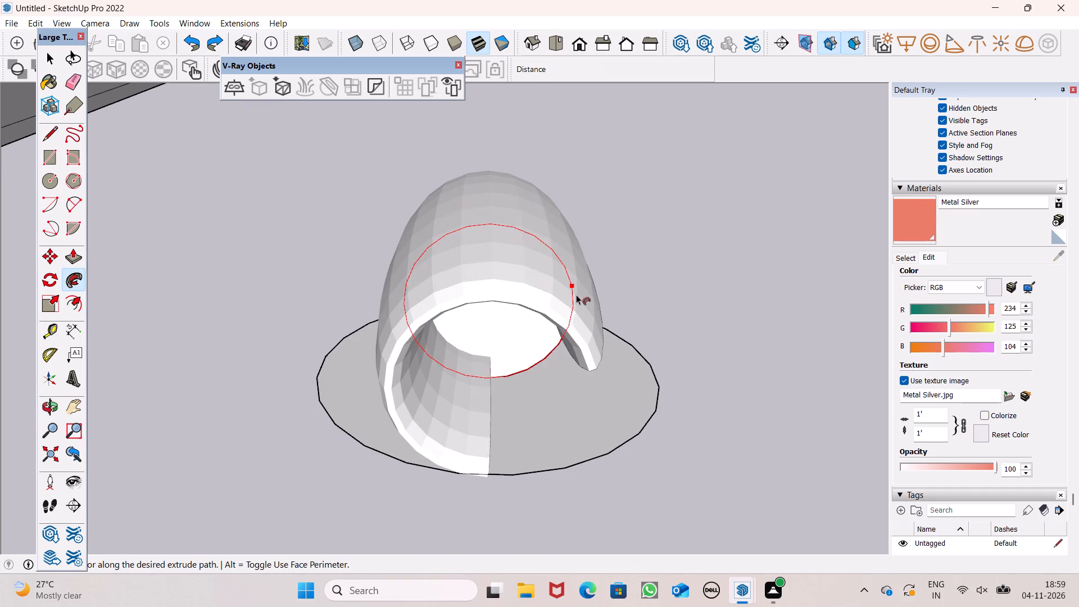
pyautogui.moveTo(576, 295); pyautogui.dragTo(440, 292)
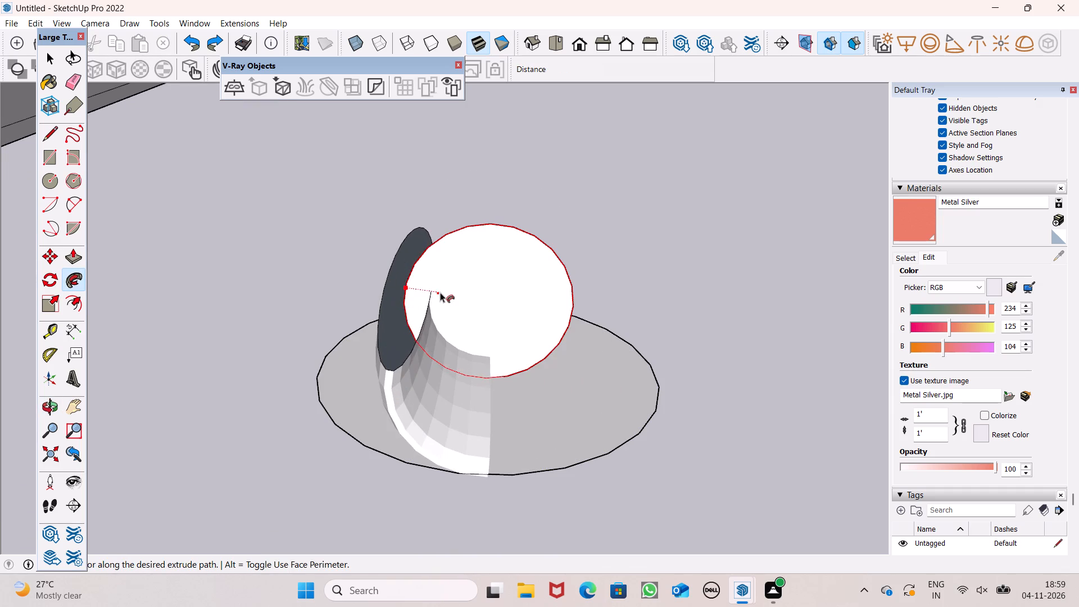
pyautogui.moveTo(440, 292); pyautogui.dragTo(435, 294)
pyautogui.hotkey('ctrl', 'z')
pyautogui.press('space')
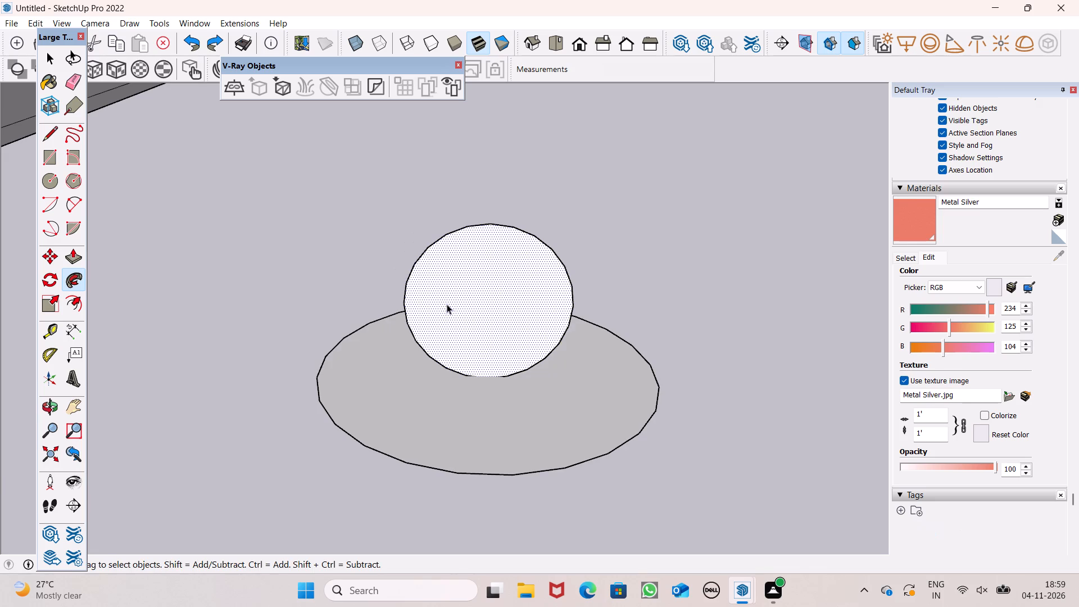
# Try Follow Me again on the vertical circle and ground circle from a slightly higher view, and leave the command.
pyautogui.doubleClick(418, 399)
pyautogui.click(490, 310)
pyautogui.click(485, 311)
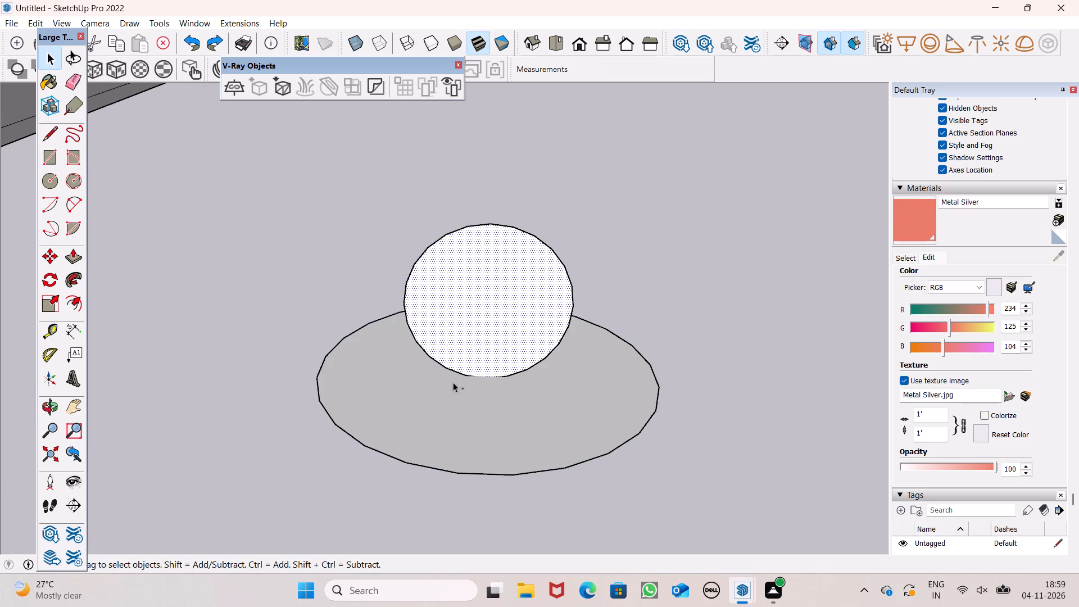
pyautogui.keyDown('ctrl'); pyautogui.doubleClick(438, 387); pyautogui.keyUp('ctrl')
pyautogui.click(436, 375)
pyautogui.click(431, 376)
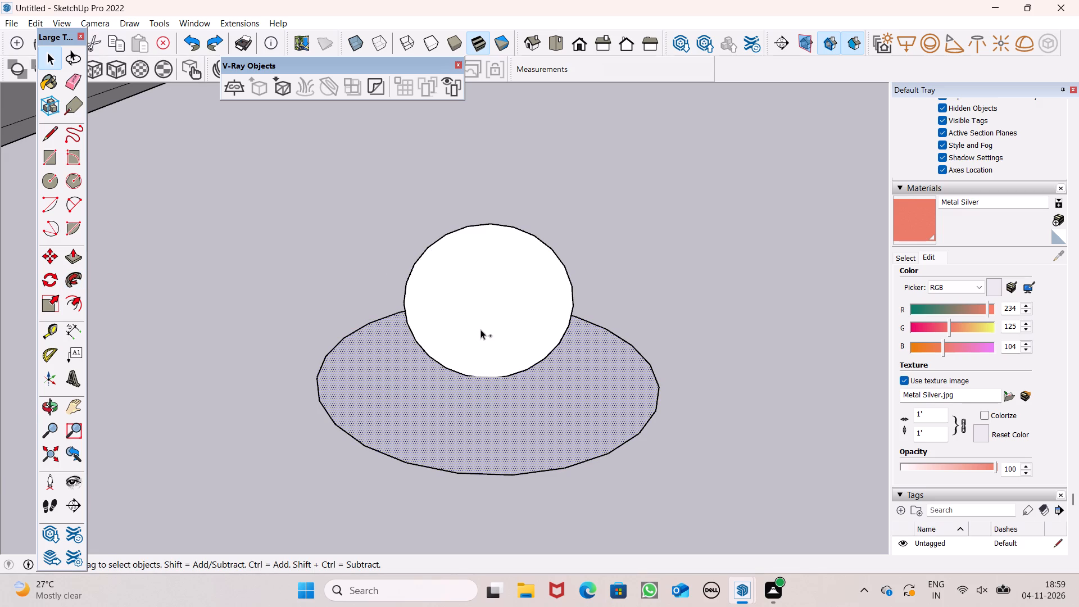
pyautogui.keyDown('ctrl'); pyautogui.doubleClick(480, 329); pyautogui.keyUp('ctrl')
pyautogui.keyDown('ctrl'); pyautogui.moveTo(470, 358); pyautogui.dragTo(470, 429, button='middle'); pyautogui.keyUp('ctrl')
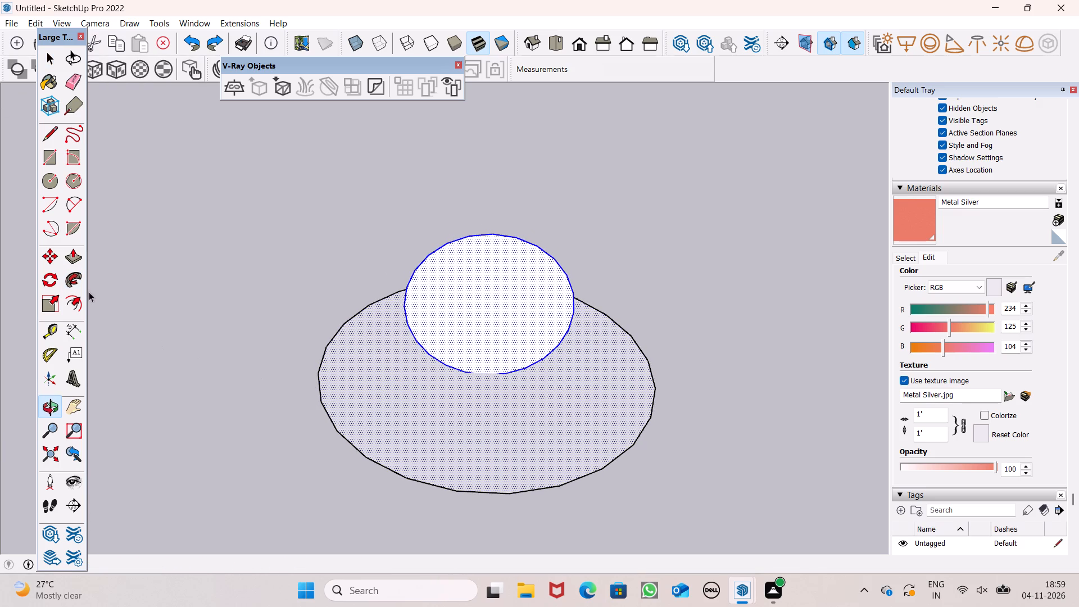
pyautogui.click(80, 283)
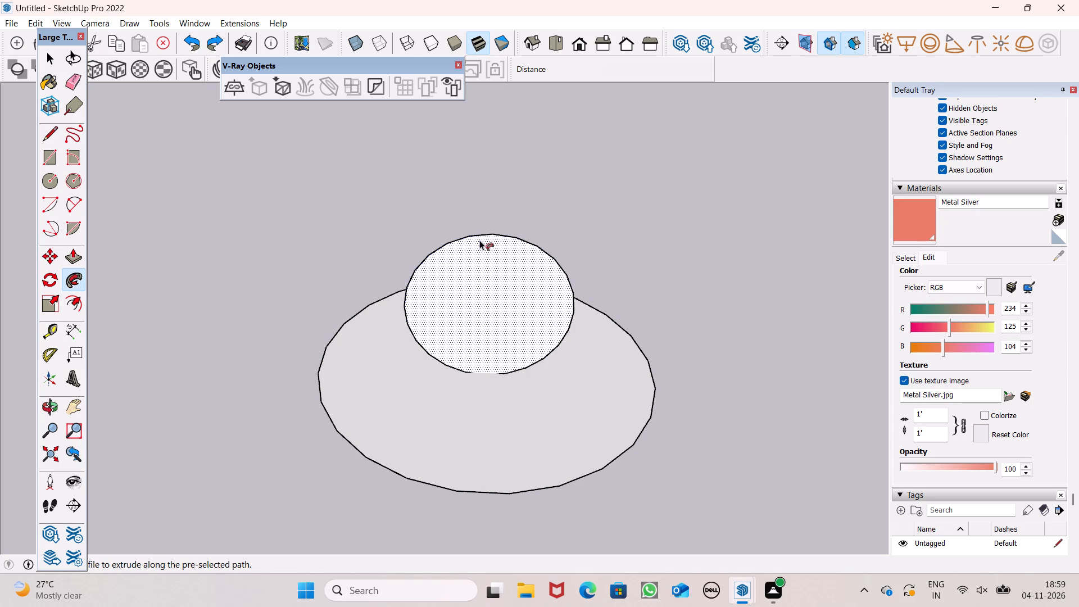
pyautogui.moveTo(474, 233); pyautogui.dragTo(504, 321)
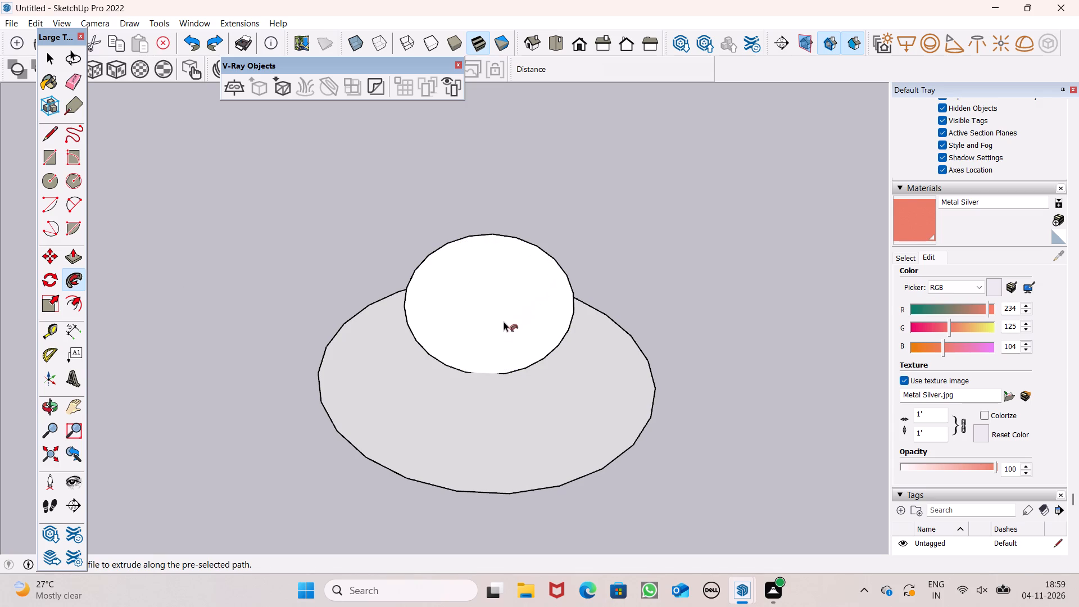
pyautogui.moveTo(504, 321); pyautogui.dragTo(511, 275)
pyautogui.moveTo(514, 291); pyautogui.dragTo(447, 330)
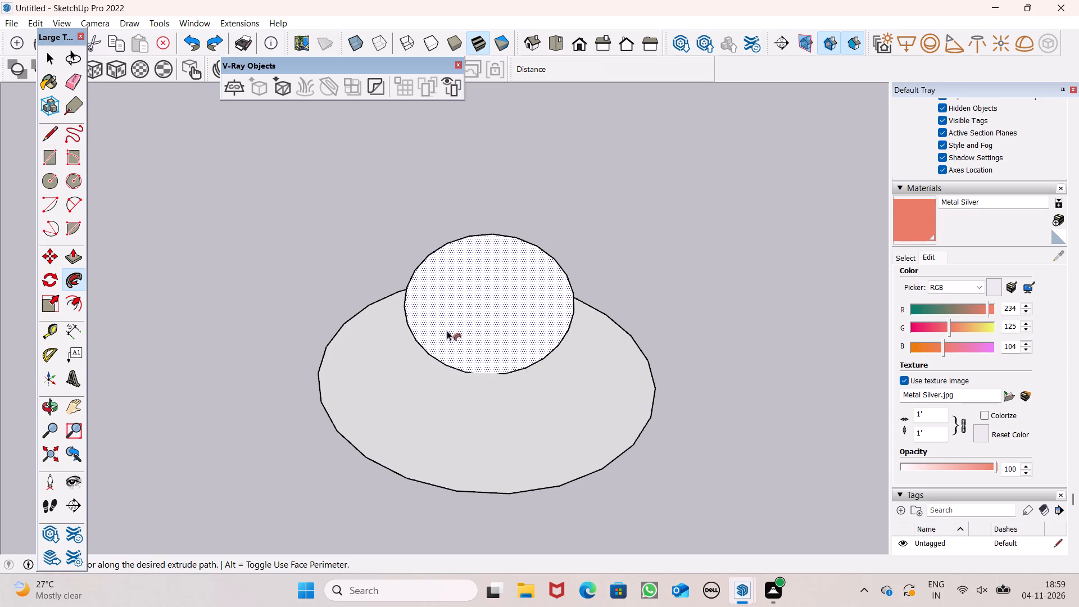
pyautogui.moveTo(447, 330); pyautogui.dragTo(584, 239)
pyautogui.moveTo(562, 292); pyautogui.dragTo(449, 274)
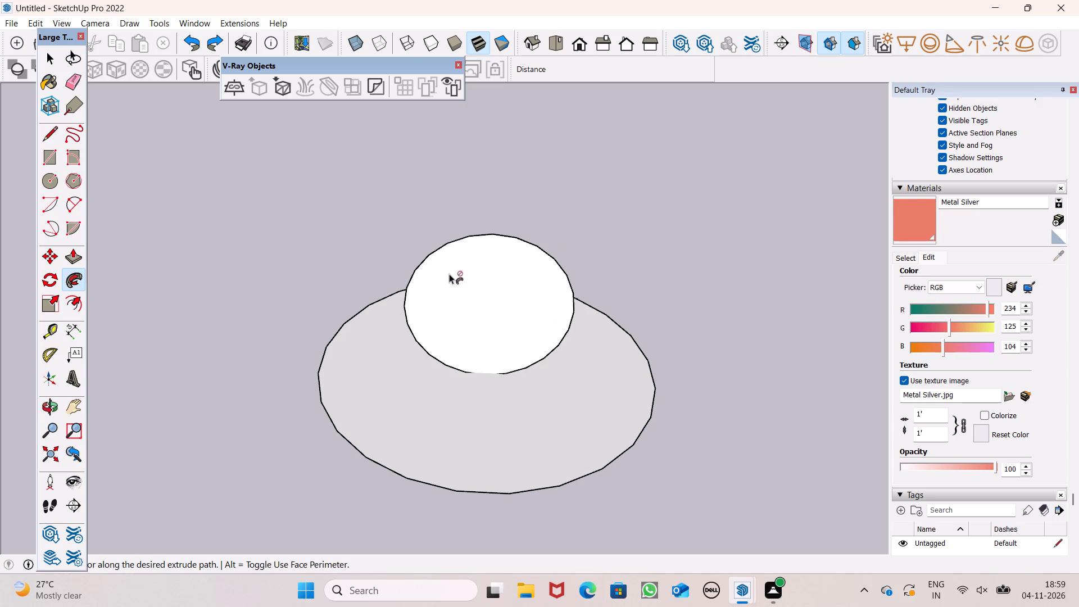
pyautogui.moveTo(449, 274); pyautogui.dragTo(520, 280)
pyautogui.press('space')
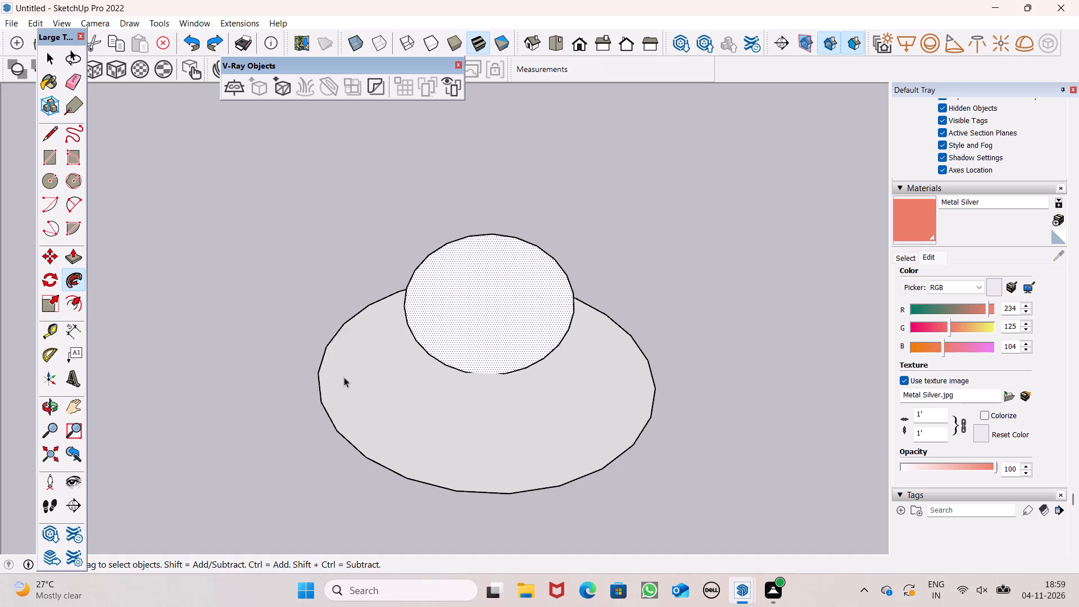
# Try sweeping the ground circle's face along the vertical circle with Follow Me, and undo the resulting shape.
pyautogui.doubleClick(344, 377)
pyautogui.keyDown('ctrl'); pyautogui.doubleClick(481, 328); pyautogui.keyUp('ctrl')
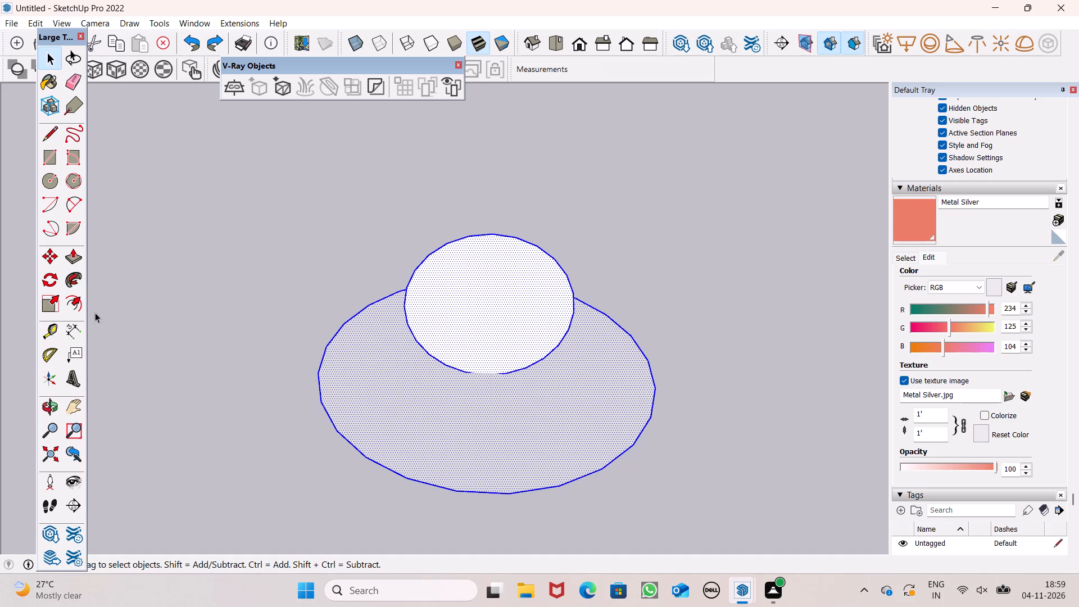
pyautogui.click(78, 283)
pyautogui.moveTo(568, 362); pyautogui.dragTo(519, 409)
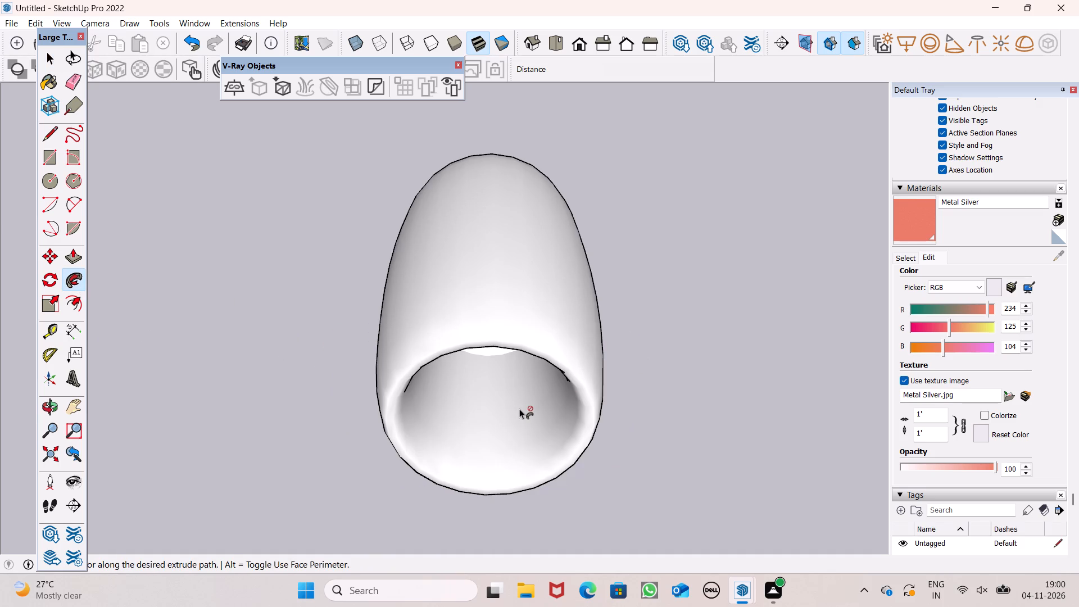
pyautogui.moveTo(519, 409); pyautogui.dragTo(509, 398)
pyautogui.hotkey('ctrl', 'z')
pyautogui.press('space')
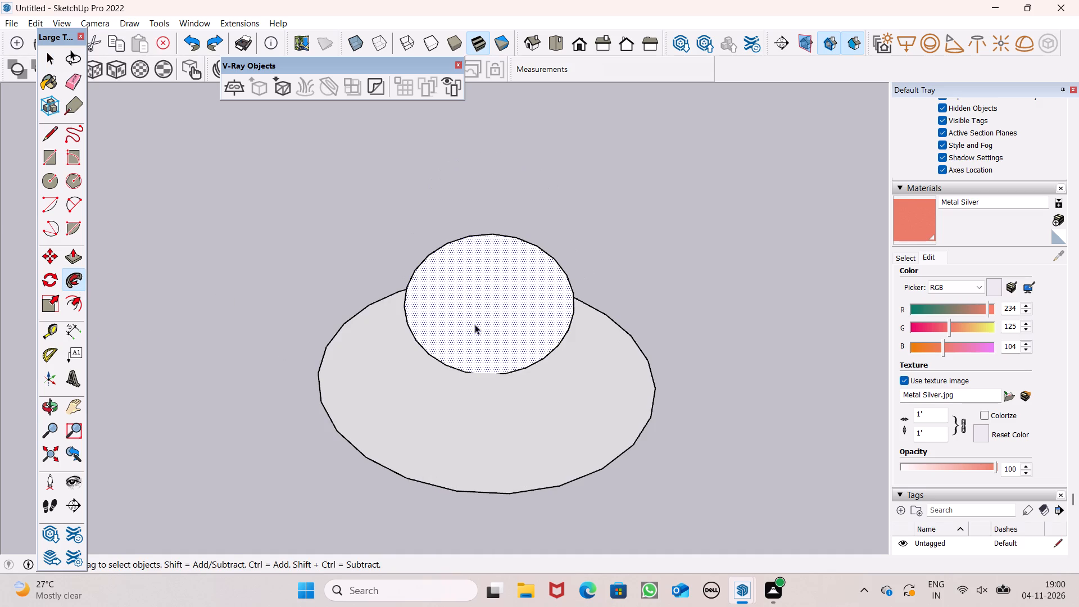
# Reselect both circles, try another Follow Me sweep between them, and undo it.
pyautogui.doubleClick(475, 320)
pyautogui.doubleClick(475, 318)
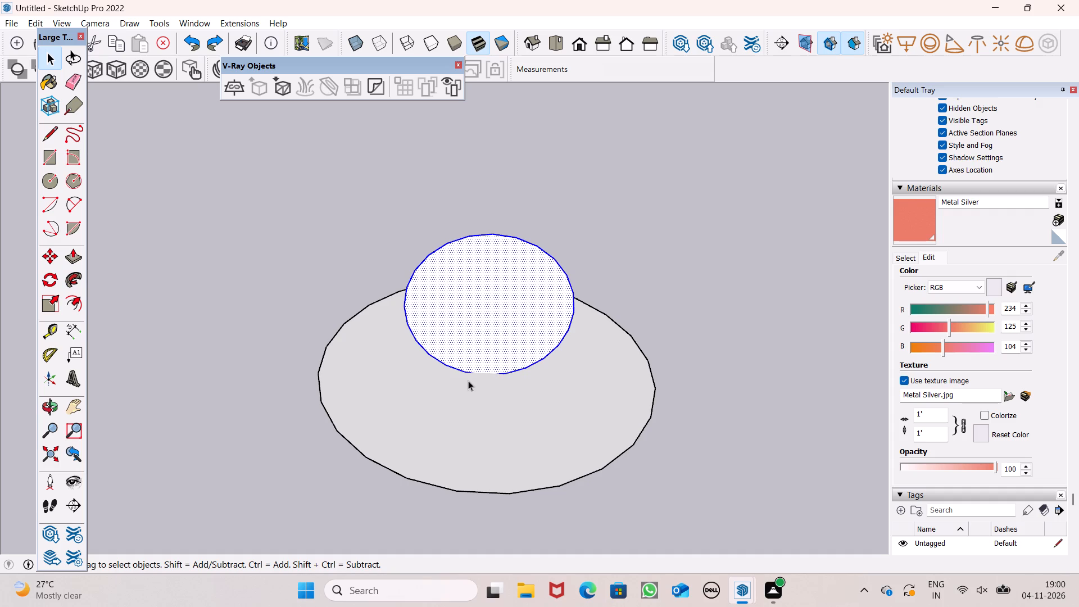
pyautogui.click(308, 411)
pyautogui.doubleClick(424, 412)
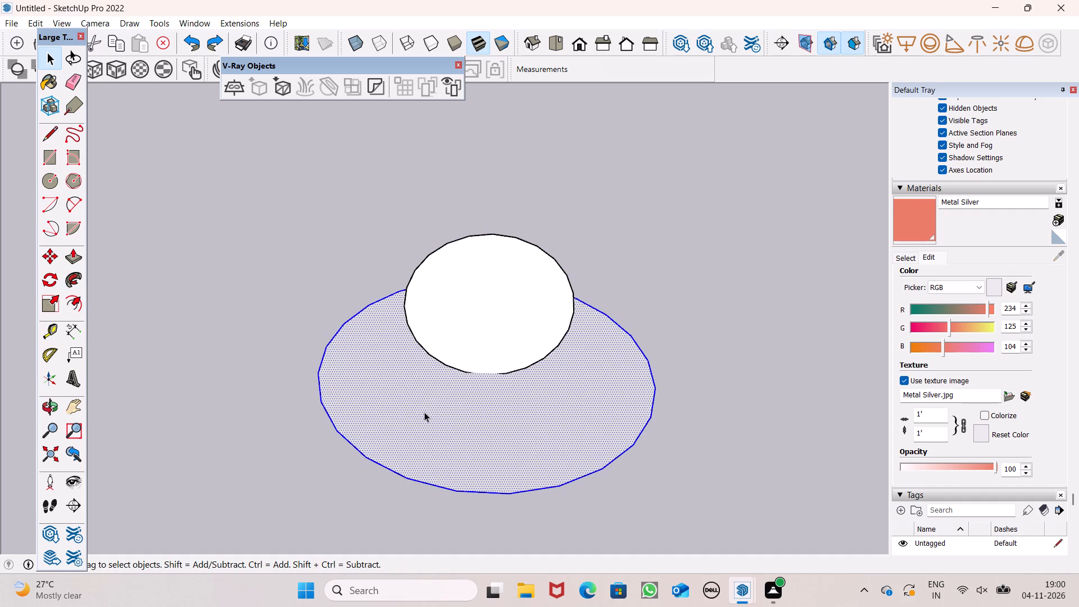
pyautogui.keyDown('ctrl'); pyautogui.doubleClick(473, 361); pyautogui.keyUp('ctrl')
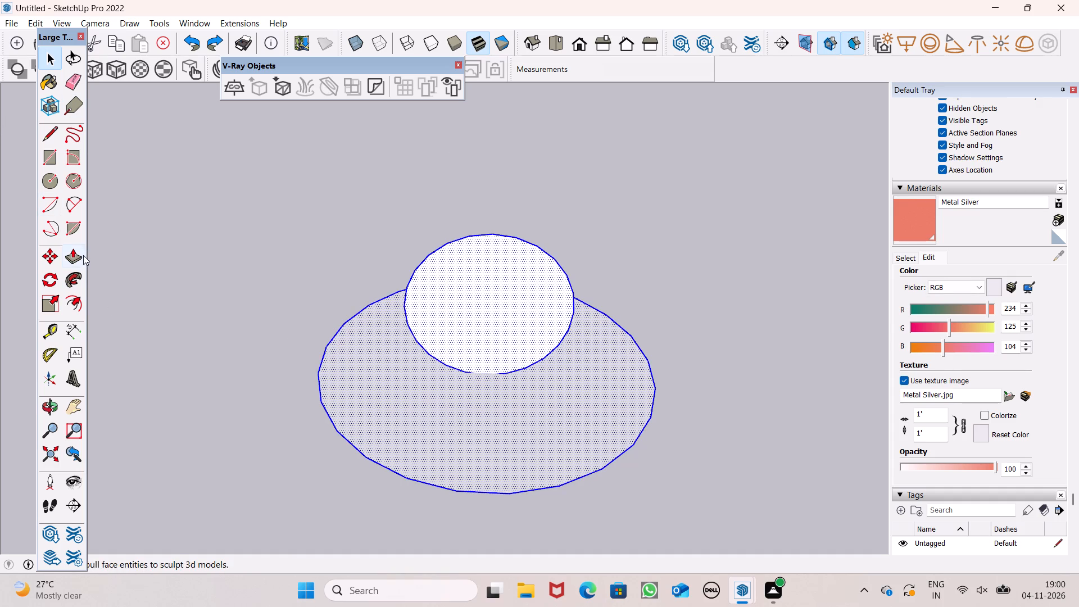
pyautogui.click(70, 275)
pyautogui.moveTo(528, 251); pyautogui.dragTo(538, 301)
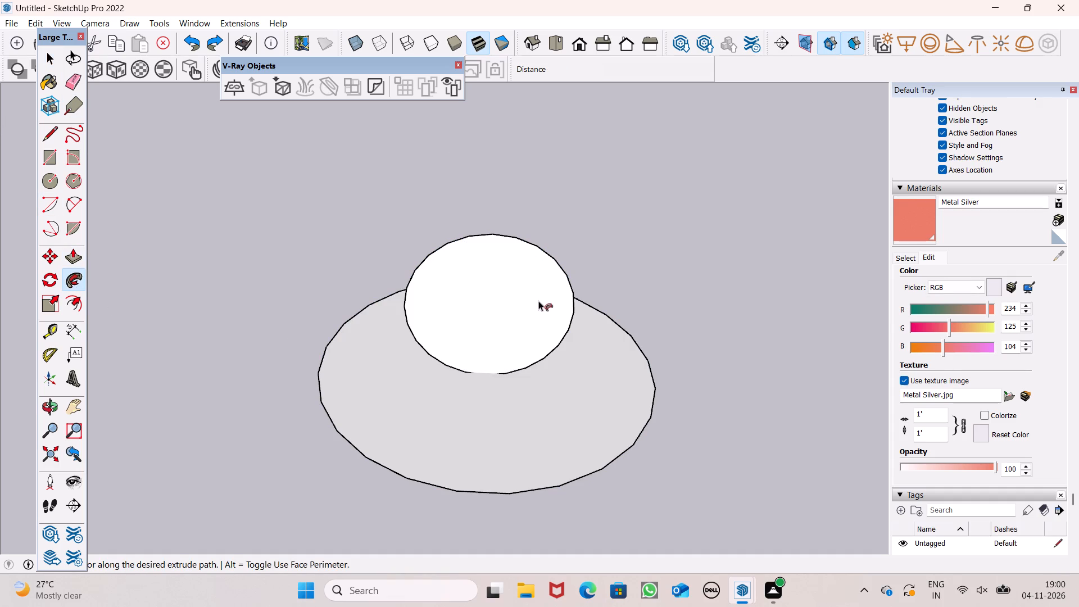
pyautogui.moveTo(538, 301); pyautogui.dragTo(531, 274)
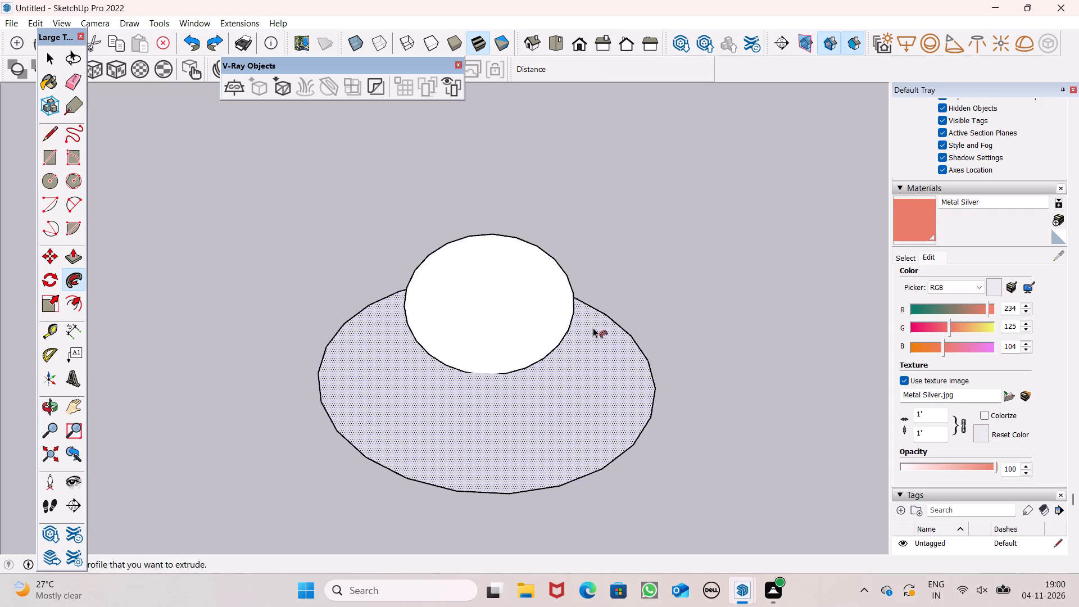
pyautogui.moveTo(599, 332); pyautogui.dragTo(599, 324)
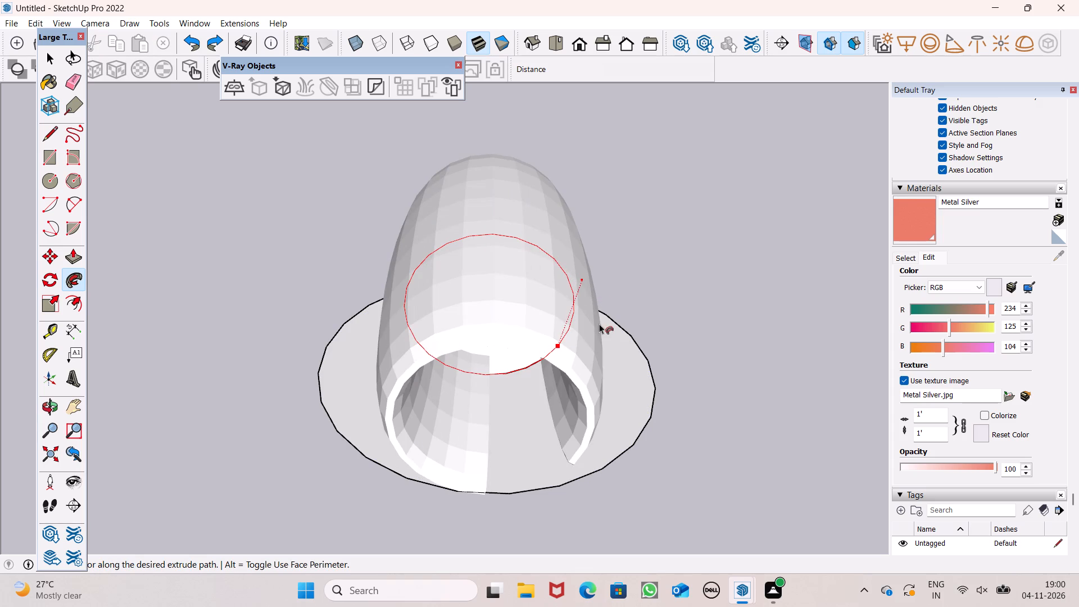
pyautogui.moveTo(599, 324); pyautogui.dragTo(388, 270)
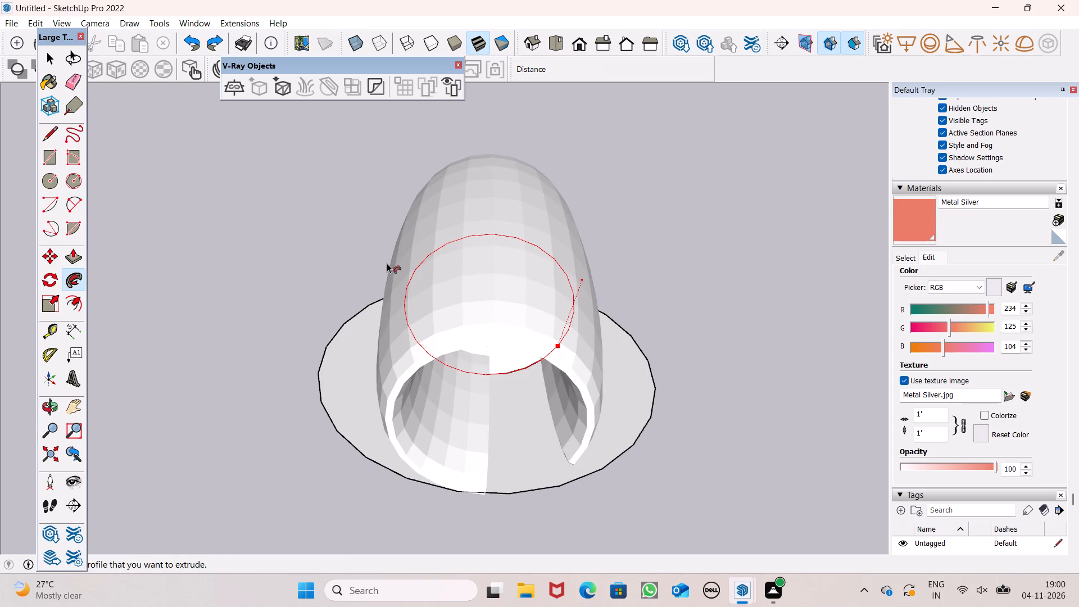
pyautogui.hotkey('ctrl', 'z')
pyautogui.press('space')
# Undo the vertical circle's earlier move onto the middle of the ground circle.
pyautogui.hotkey('ctrl', 'z')
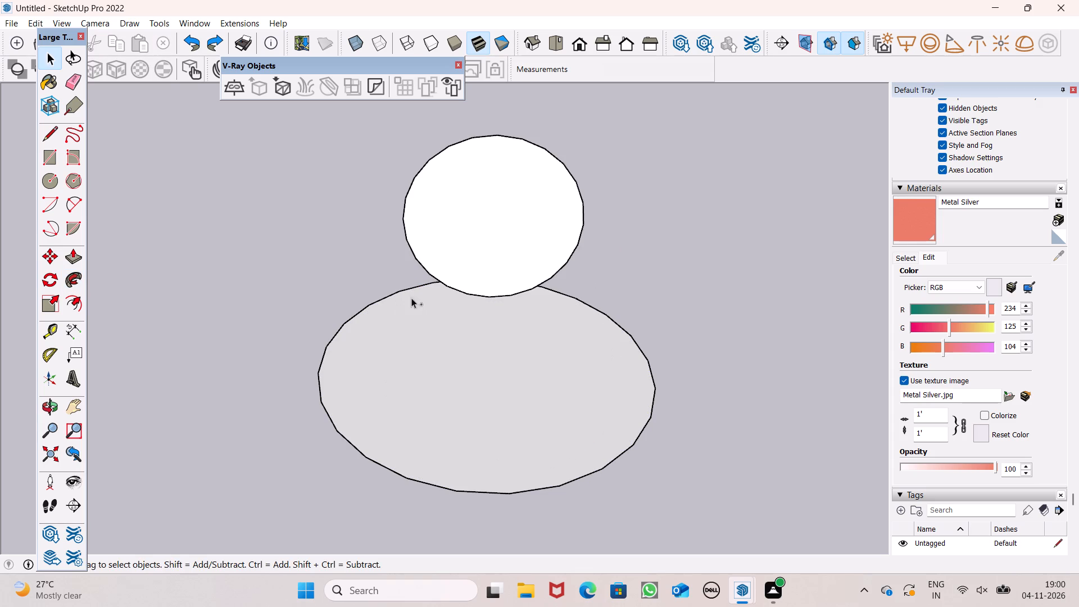
# Select the vertical circle's face with its edge and move it off to one side, clear of the ground circle.
pyautogui.moveTo(501, 356); pyautogui.dragTo(588, 270, button='middle')
pyautogui.doubleClick(498, 235)
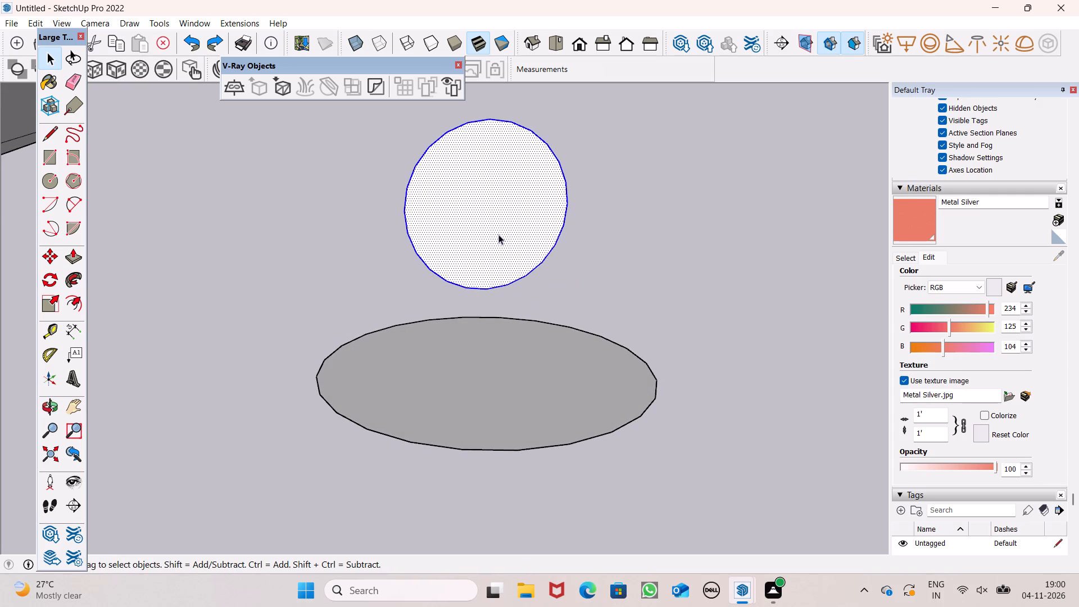
pyautogui.click(498, 236)
pyautogui.press('m')
pyautogui.press('Return')
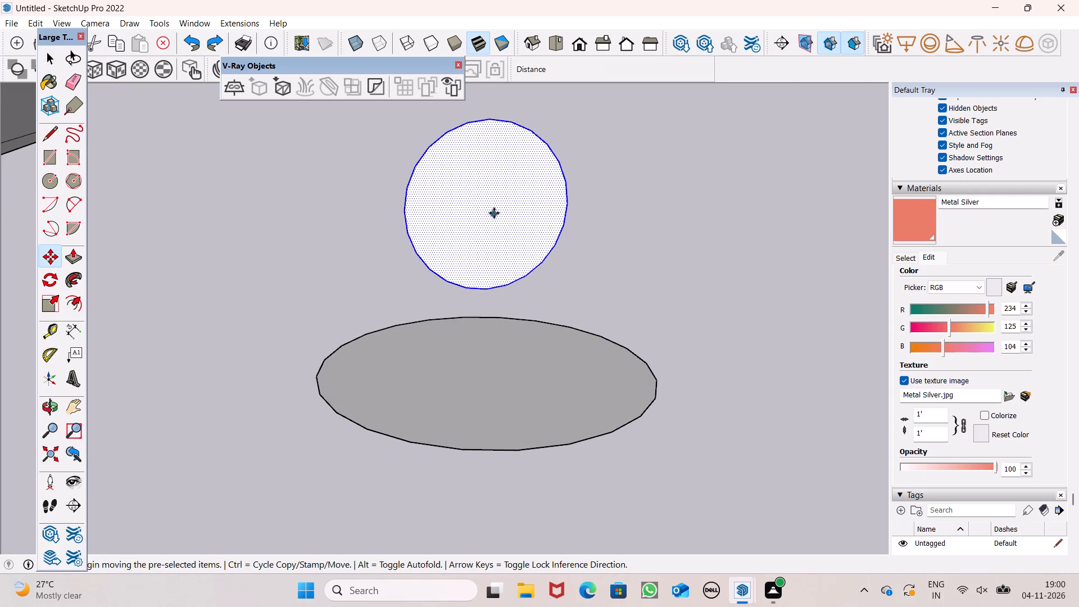
pyautogui.moveTo(494, 209); pyautogui.dragTo(484, 267)
pyautogui.moveTo(485, 336); pyautogui.dragTo(611, 306, button='middle')
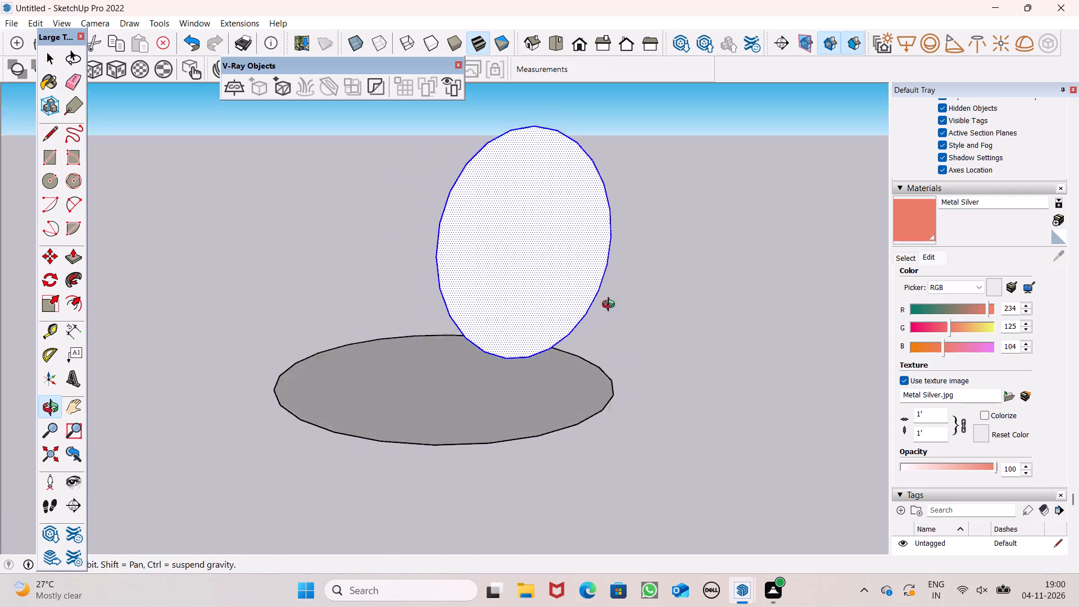
pyautogui.moveTo(611, 306); pyautogui.dragTo(841, 286, button='middle')
pyautogui.moveTo(592, 250); pyautogui.dragTo(166, 259)
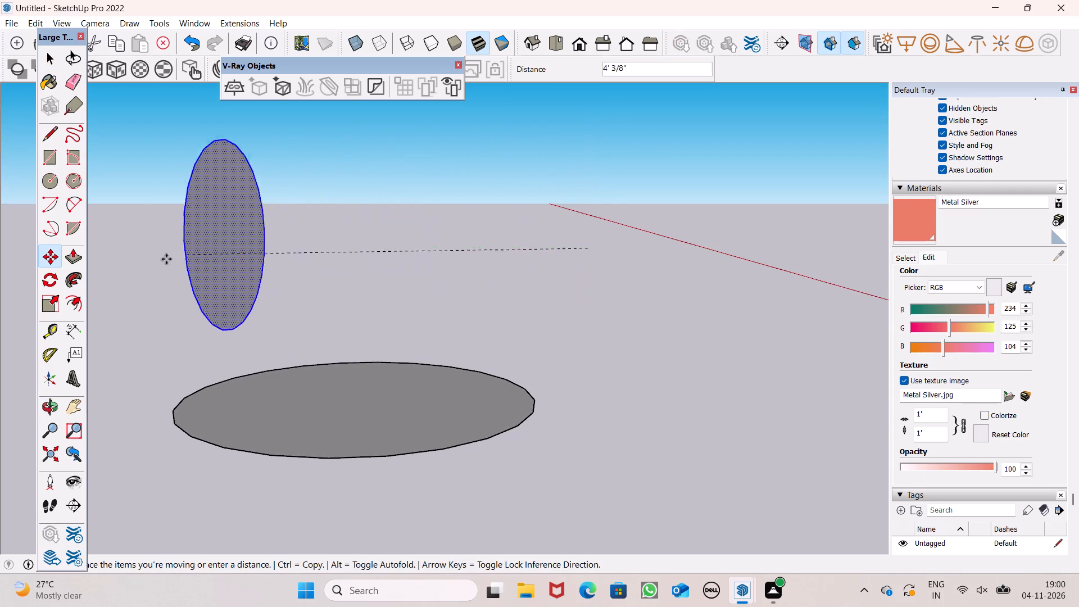
pyautogui.moveTo(166, 259); pyautogui.dragTo(202, 158)
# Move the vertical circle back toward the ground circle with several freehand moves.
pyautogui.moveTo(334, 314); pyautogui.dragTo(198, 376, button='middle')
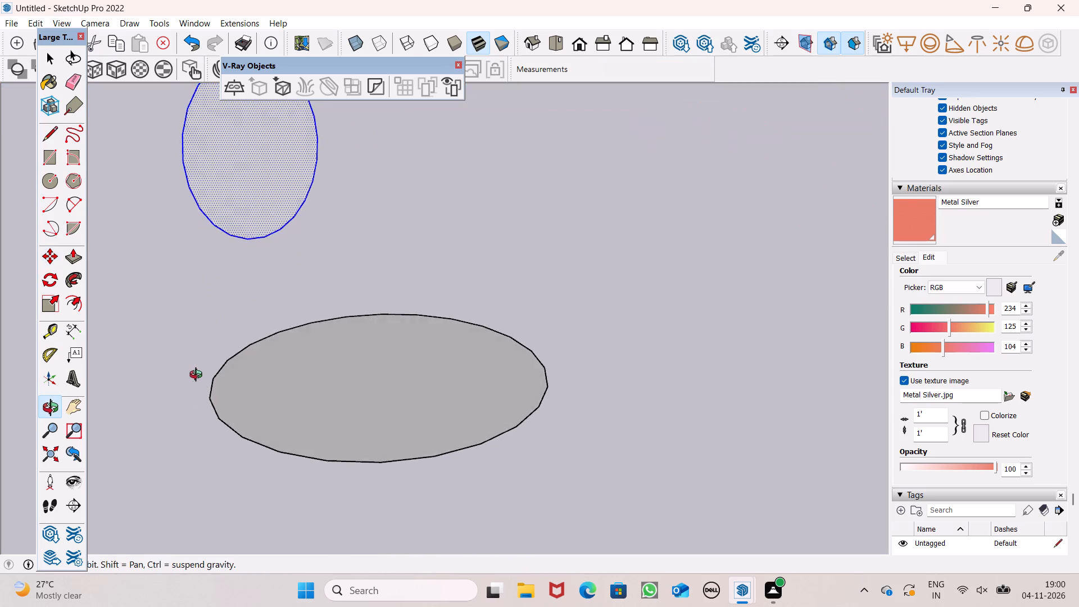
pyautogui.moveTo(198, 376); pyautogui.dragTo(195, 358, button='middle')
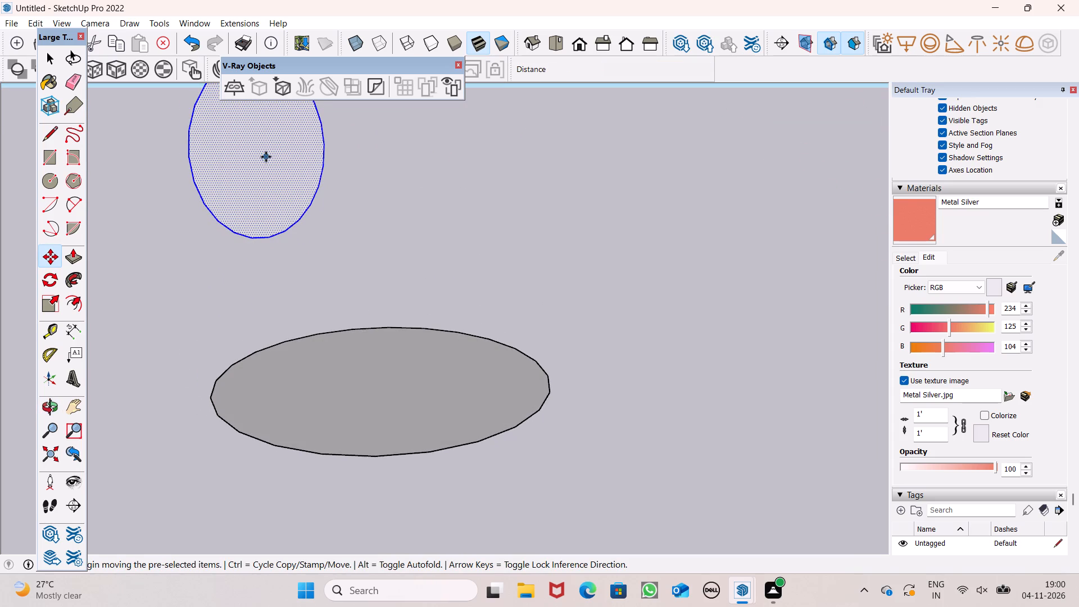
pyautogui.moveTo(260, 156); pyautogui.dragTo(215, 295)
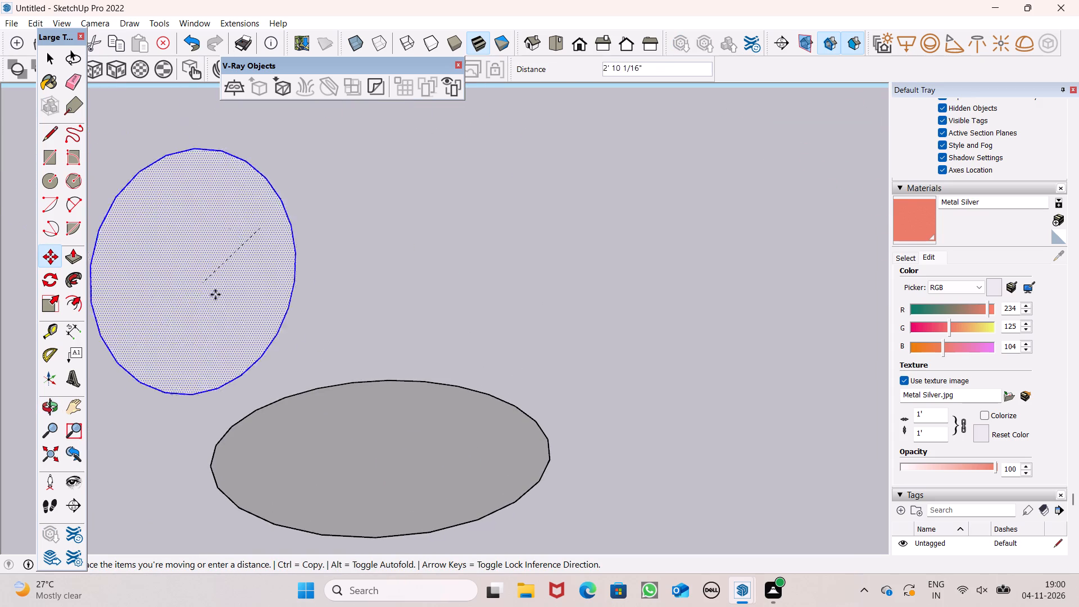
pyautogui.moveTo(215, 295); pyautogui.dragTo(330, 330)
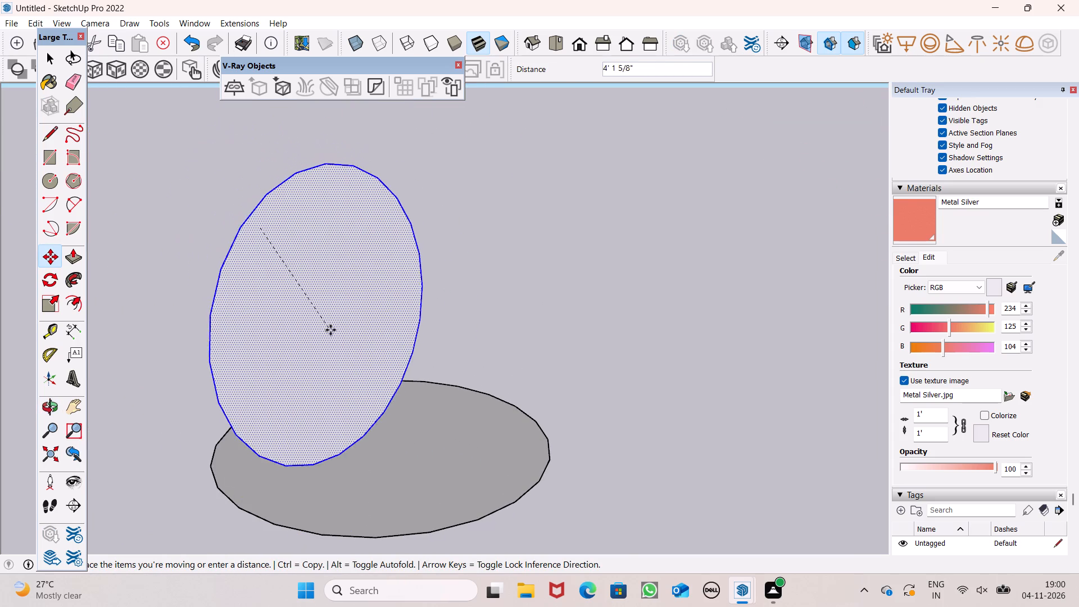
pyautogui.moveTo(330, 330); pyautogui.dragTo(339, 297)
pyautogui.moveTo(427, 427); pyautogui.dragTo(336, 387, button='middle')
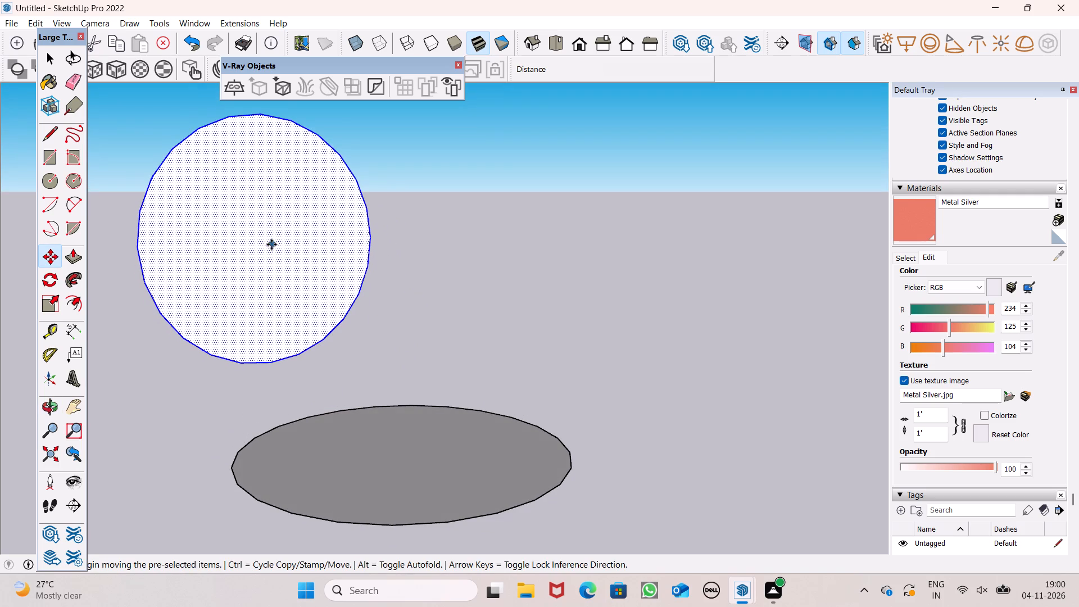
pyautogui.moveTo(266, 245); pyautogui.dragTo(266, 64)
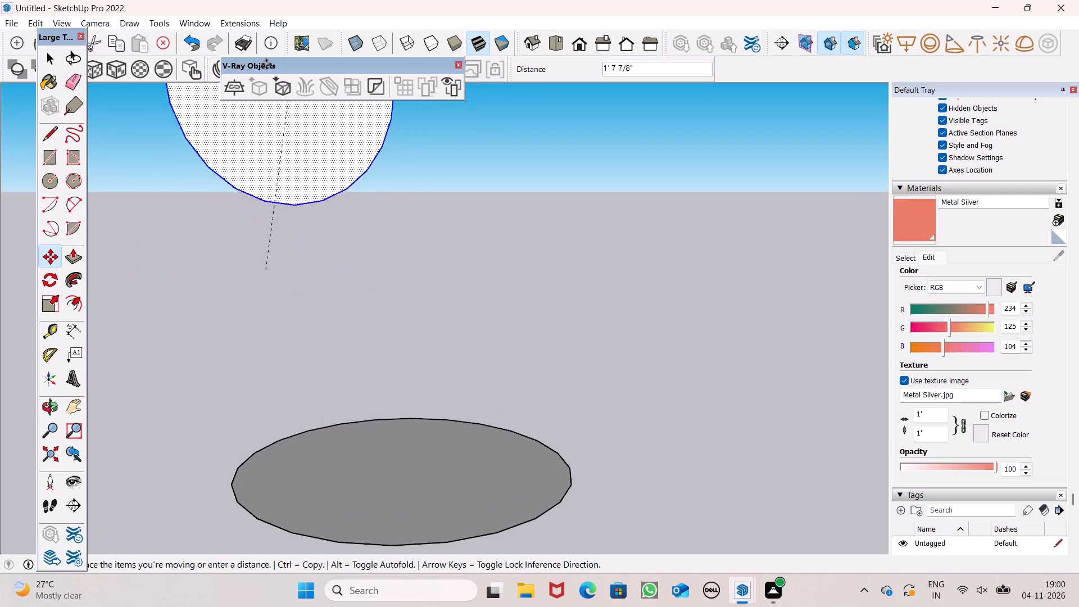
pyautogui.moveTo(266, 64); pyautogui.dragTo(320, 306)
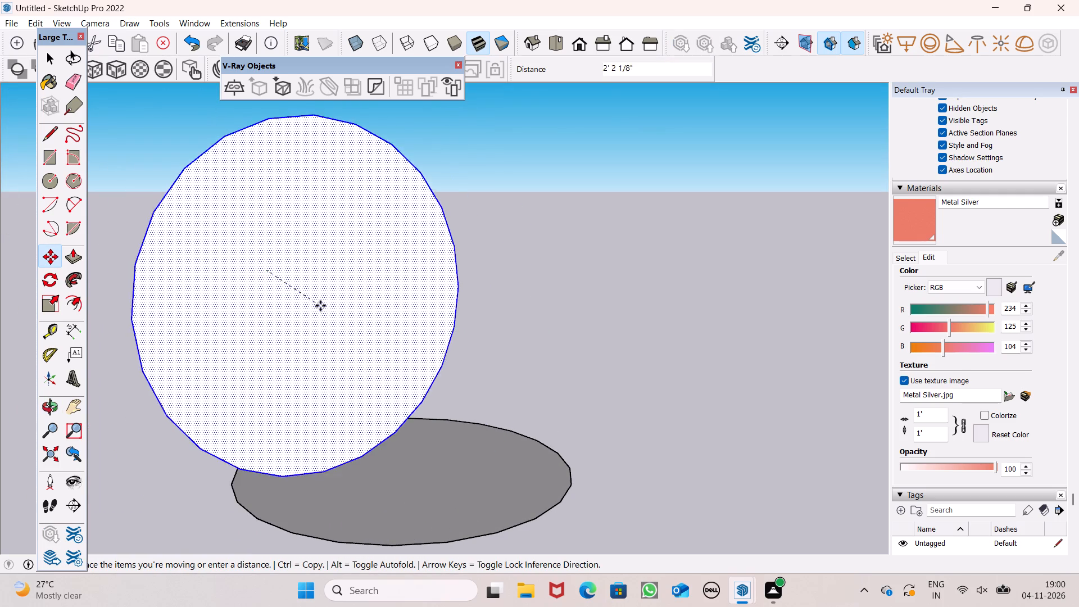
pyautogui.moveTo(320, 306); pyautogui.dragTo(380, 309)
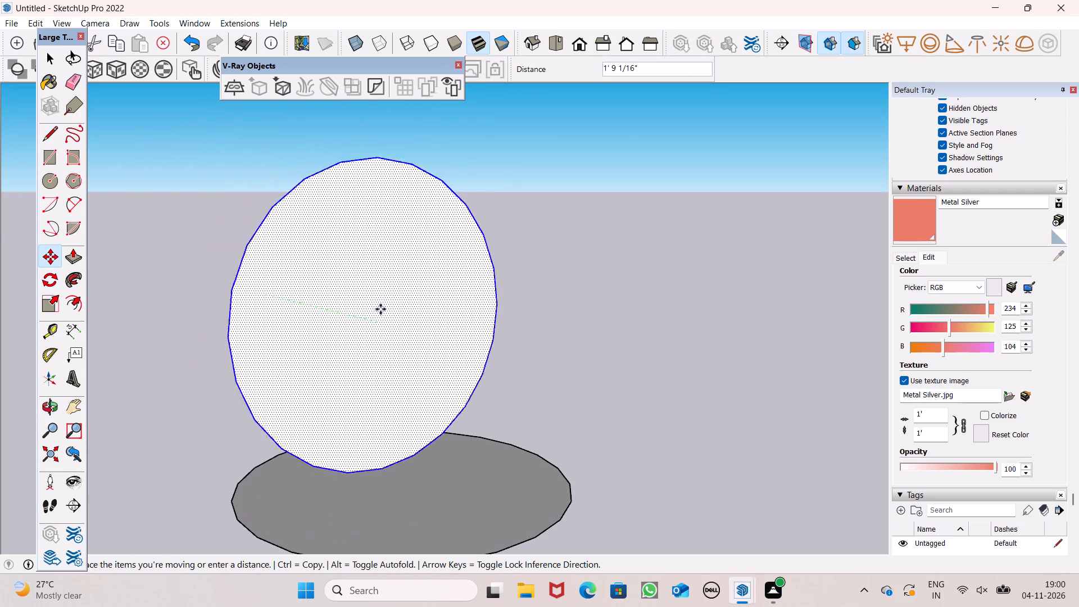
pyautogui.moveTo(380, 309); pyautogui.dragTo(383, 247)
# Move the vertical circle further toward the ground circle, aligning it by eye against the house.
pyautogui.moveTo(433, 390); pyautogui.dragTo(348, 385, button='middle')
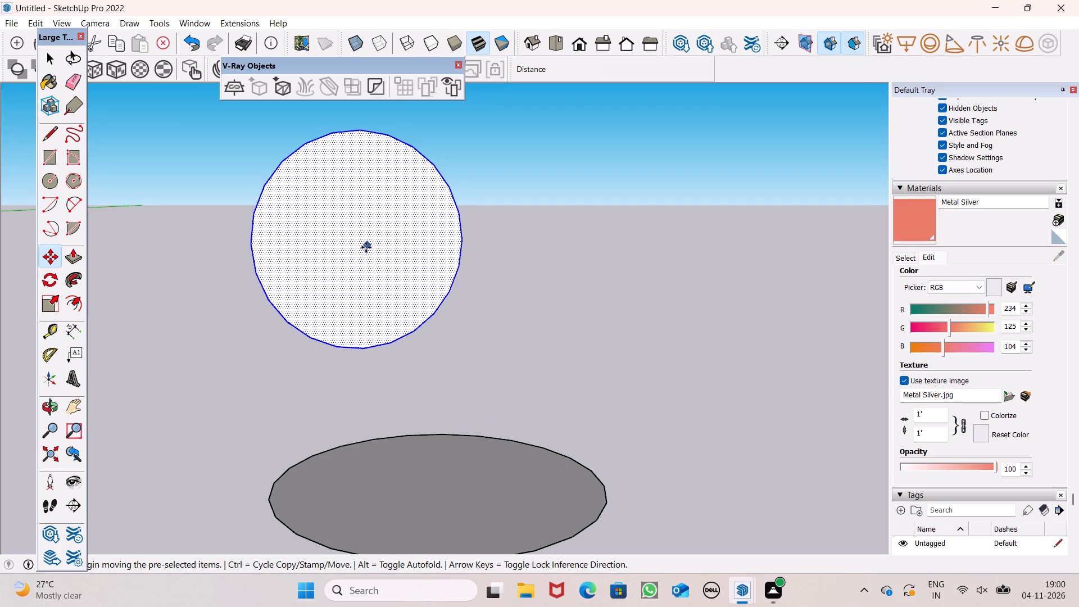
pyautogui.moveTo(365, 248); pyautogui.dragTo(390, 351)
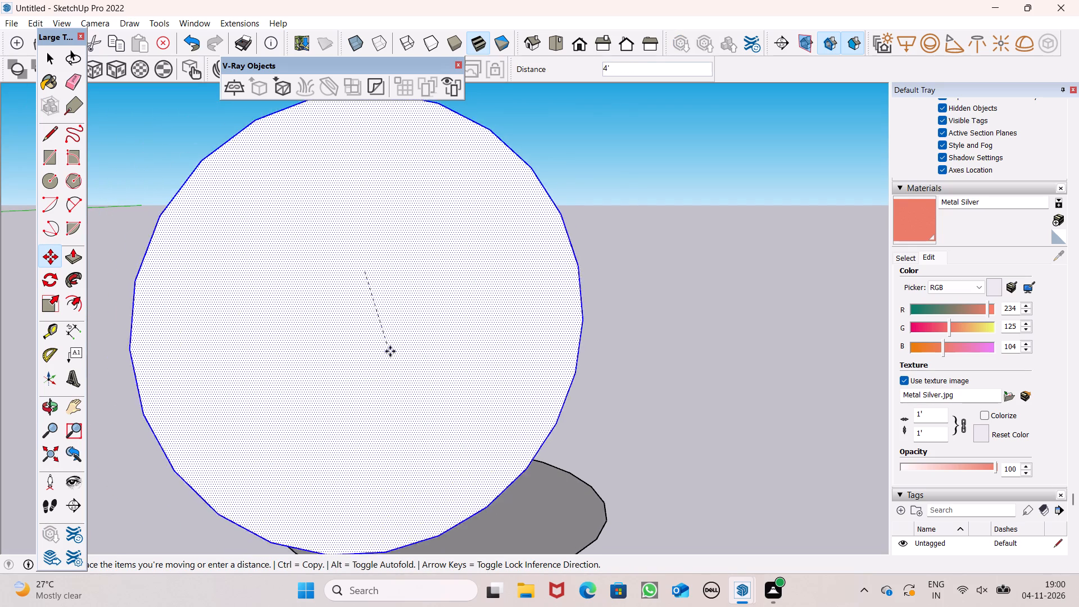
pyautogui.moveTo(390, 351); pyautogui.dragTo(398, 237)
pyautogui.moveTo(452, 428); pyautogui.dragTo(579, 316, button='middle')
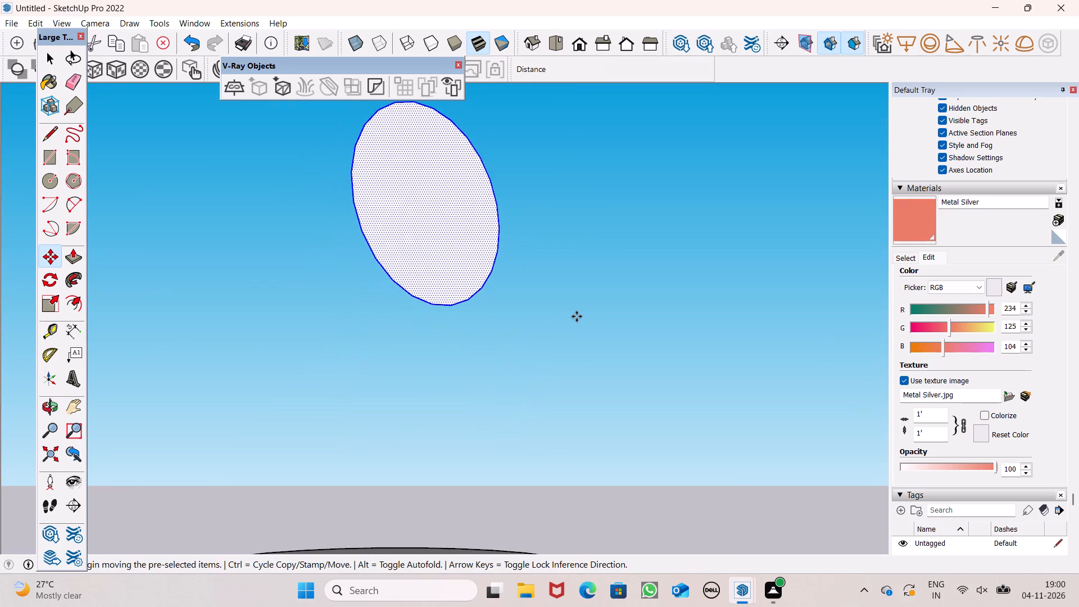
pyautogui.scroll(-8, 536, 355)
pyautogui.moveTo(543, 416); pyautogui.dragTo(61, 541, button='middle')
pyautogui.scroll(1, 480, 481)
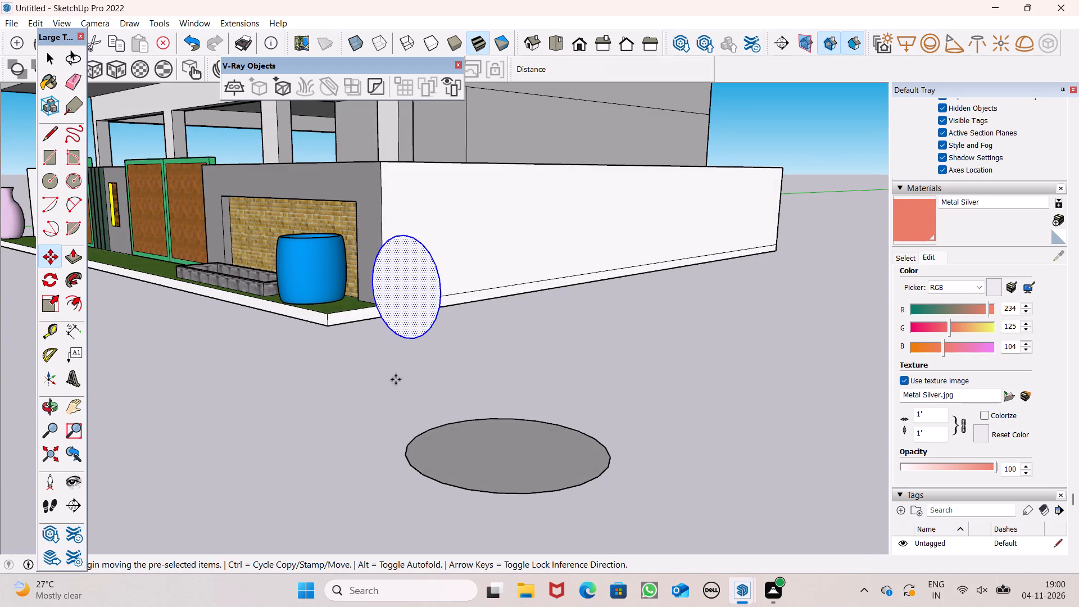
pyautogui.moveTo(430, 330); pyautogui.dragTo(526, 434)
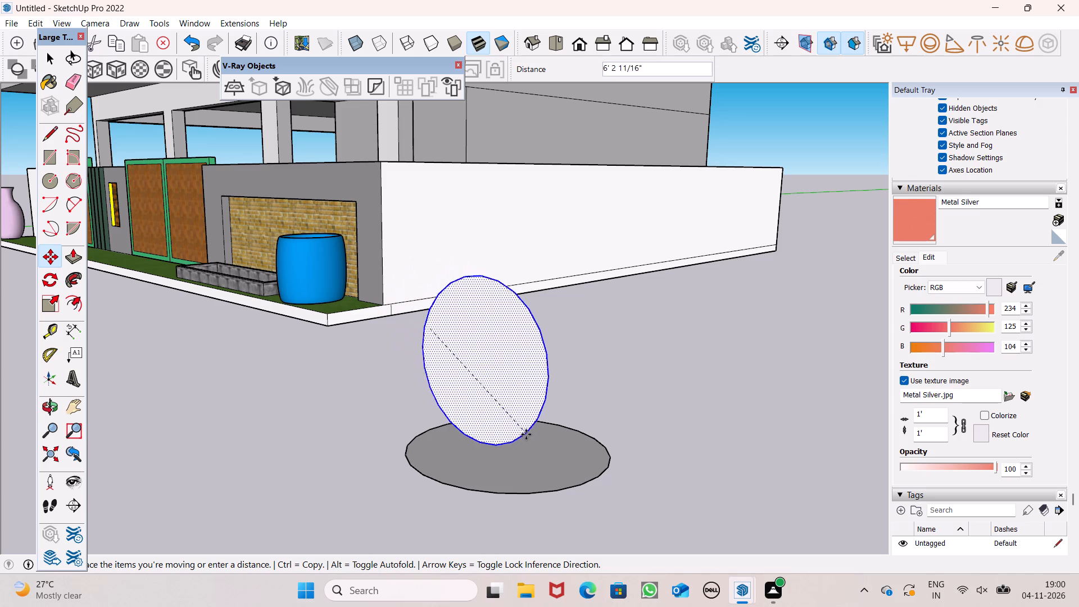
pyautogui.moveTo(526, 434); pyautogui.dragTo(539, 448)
# Move the vertical circle about 7' 6" back onto the ground circle and nudge it toward the middle.
pyautogui.moveTo(508, 458); pyautogui.dragTo(623, 466, button='middle')
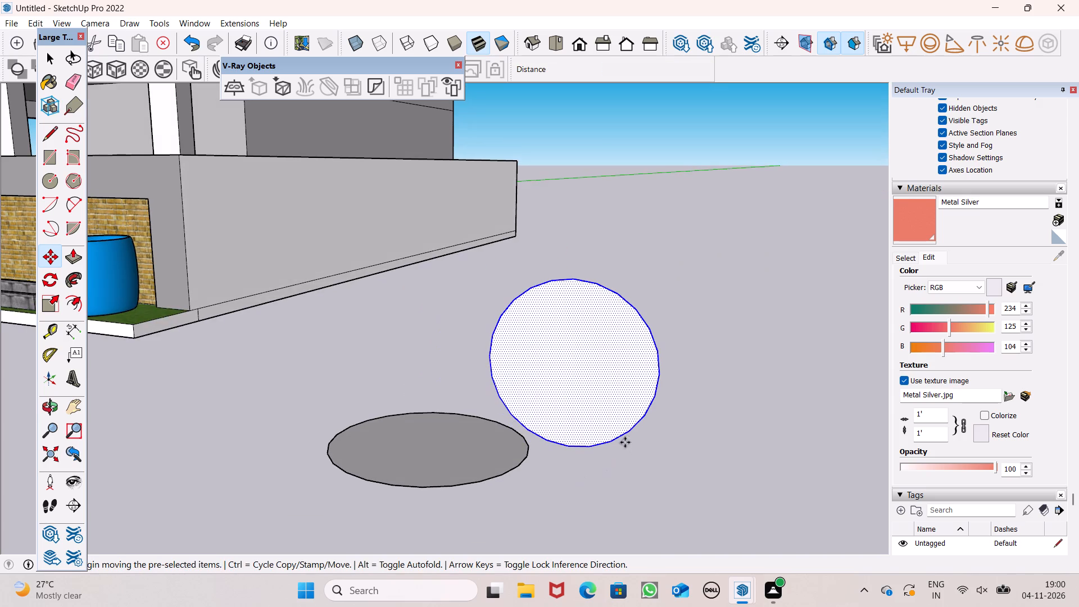
pyautogui.scroll(-4, 460, 279)
pyautogui.moveTo(358, 415); pyautogui.dragTo(508, 515, button='middle')
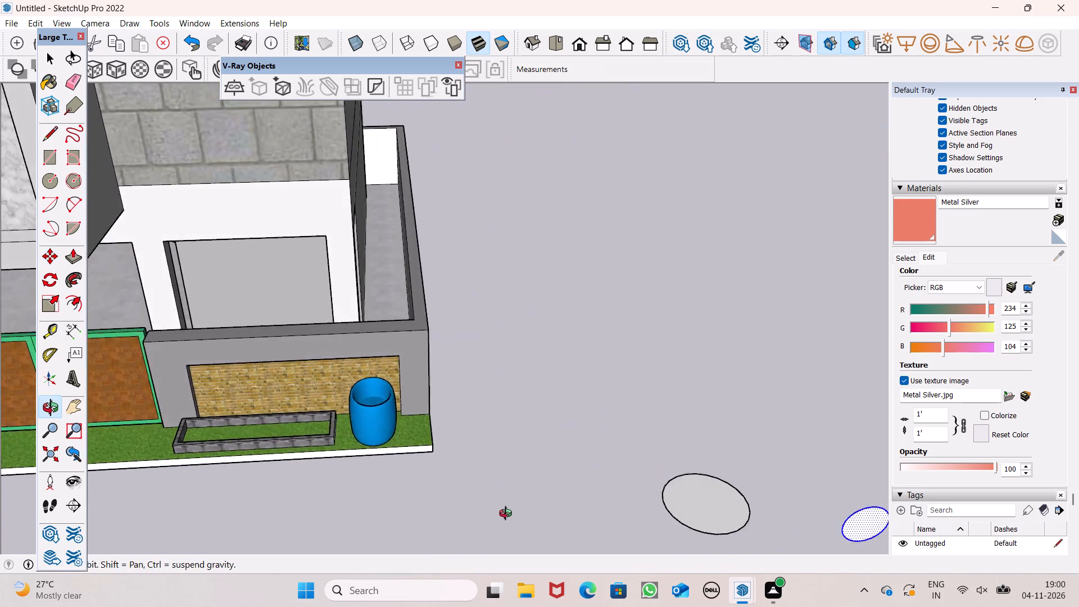
pyautogui.moveTo(508, 515); pyautogui.dragTo(532, 484, button='middle')
pyautogui.scroll(-2, 519, 461)
pyautogui.moveTo(818, 447); pyautogui.dragTo(700, 441)
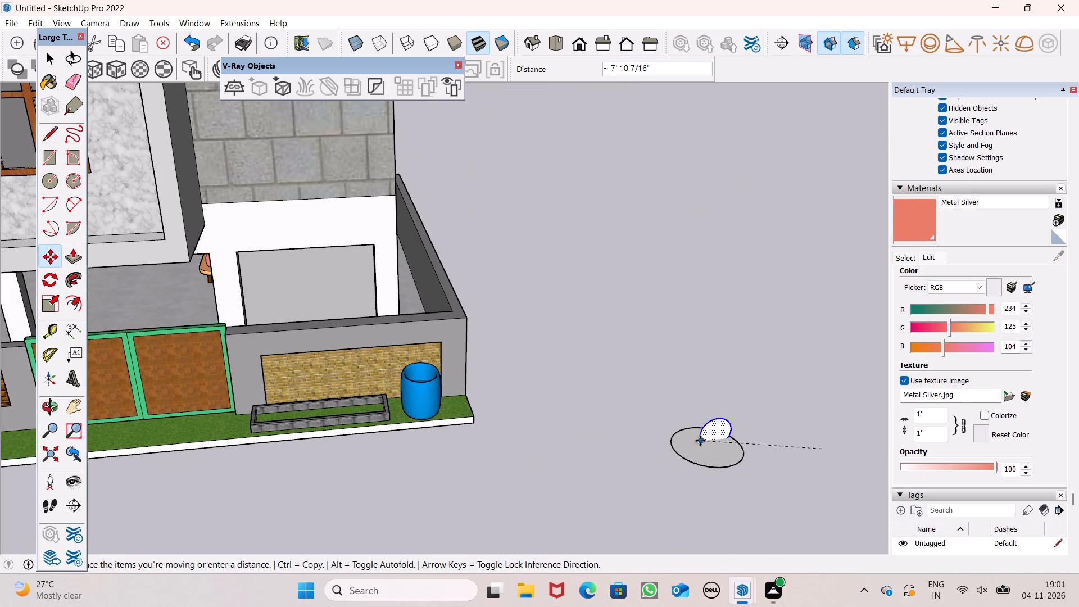
pyautogui.moveTo(700, 441); pyautogui.dragTo(705, 444)
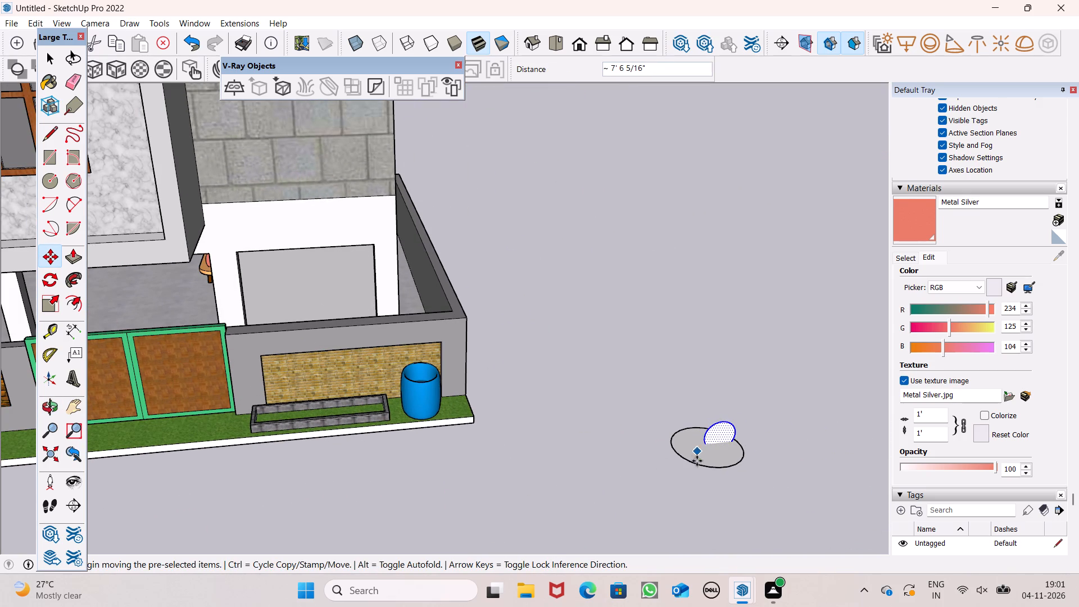
pyautogui.scroll(7, 728, 455)
pyautogui.moveTo(710, 433); pyautogui.dragTo(701, 416)
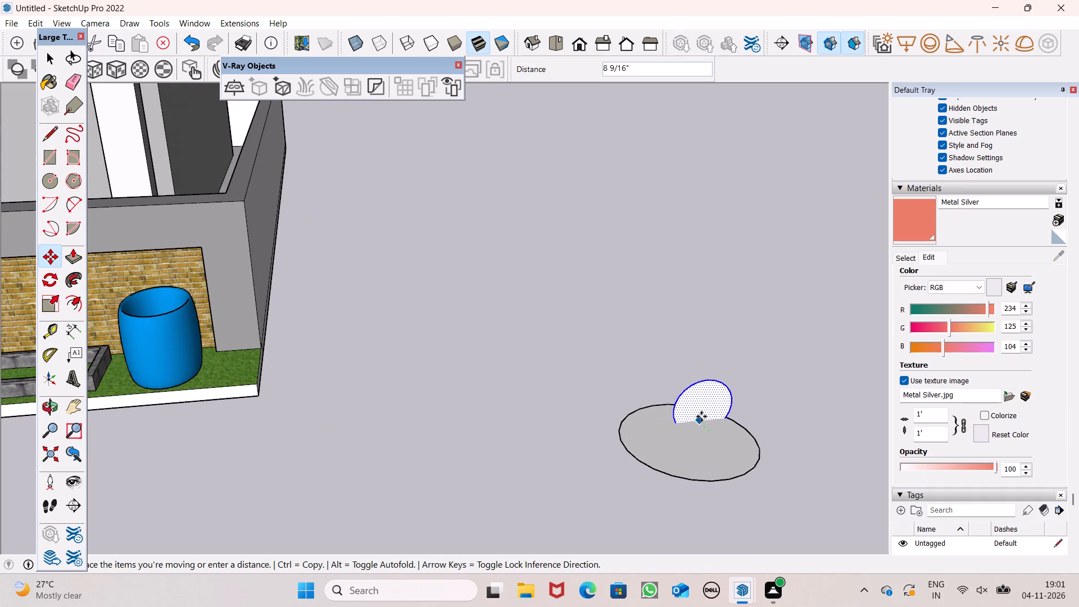
pyautogui.moveTo(701, 416); pyautogui.dragTo(692, 427)
# Reposition the vertical circle until its lowest point sits on the ground circle's centre, and clear the selection.
pyautogui.press('space')
pyautogui.scroll(2, 688, 438)
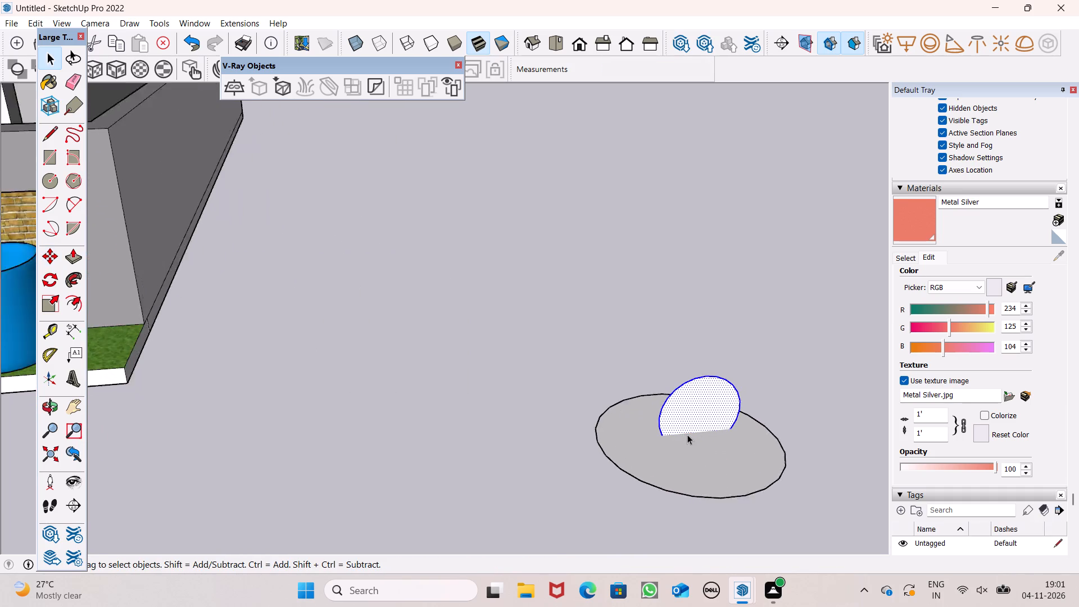
pyautogui.scroll(2, 687, 434)
pyautogui.press('m')
pyautogui.press('Return')
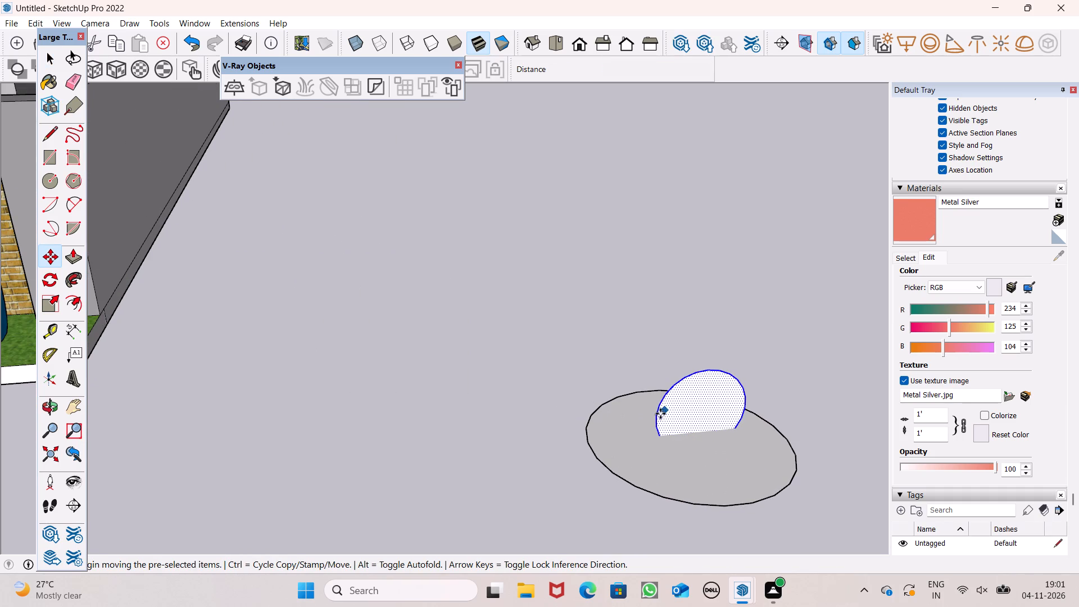
pyautogui.moveTo(660, 417); pyautogui.dragTo(642, 355)
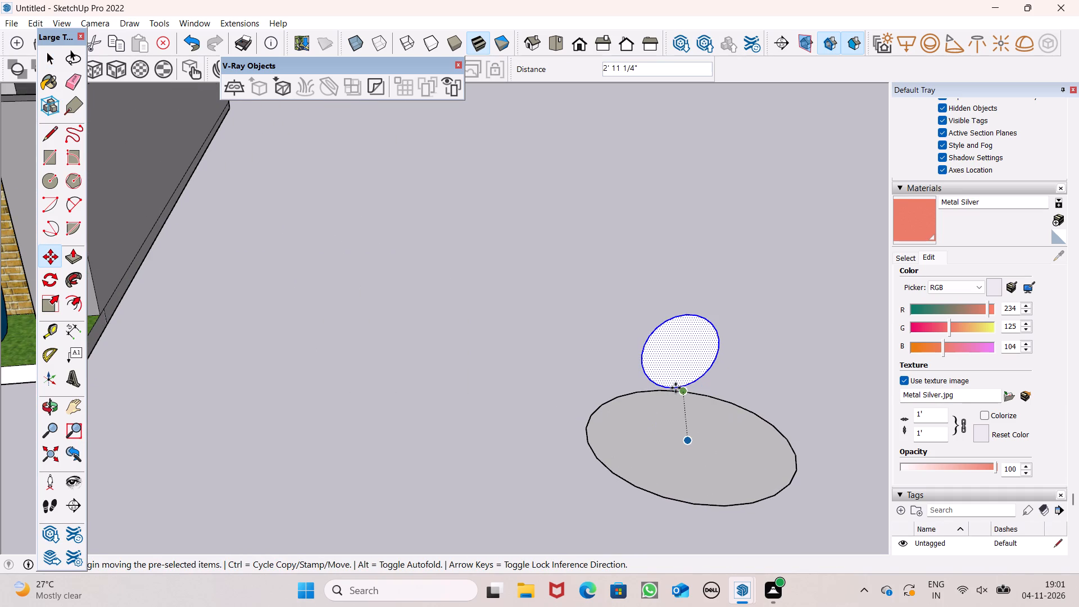
pyautogui.moveTo(675, 387); pyautogui.dragTo(695, 423)
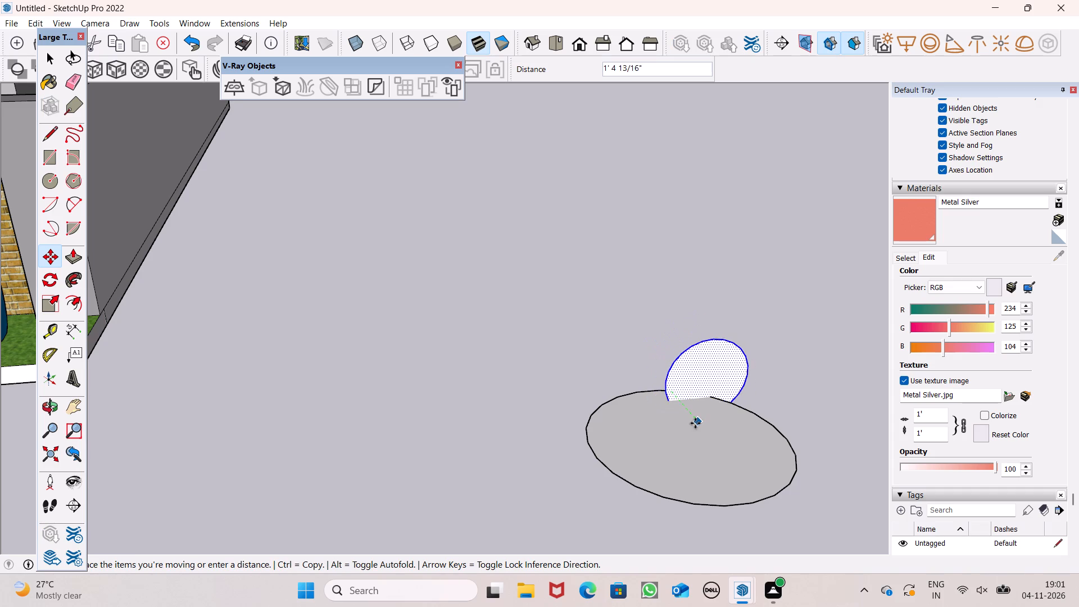
pyautogui.moveTo(695, 423); pyautogui.dragTo(687, 441)
pyautogui.moveTo(670, 369); pyautogui.dragTo(681, 428)
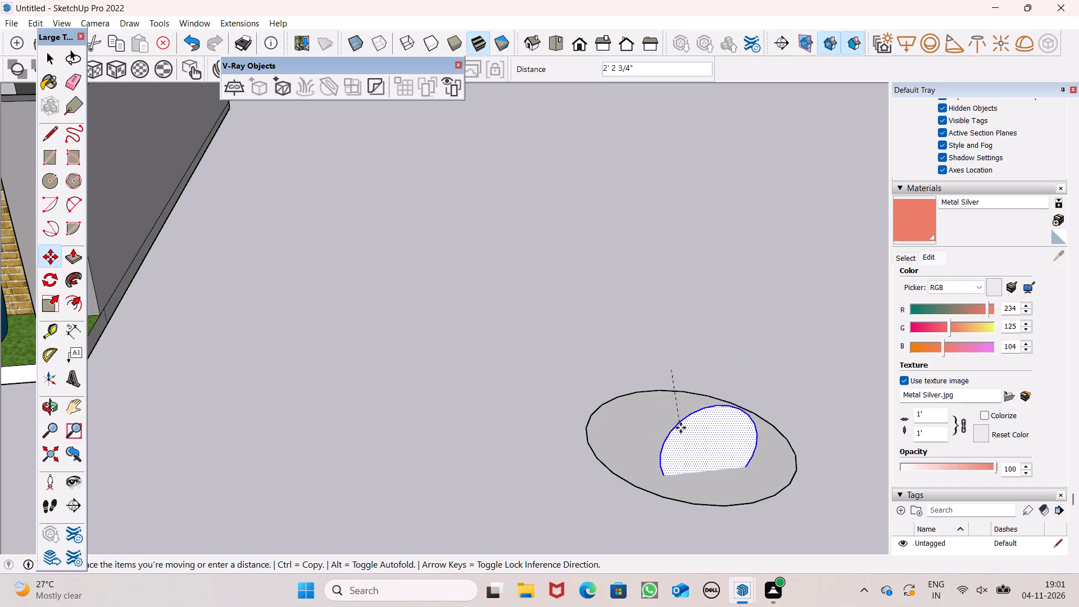
pyautogui.moveTo(681, 428); pyautogui.dragTo(668, 400)
pyautogui.moveTo(691, 425); pyautogui.dragTo(645, 300)
pyautogui.moveTo(646, 332); pyautogui.dragTo(696, 440)
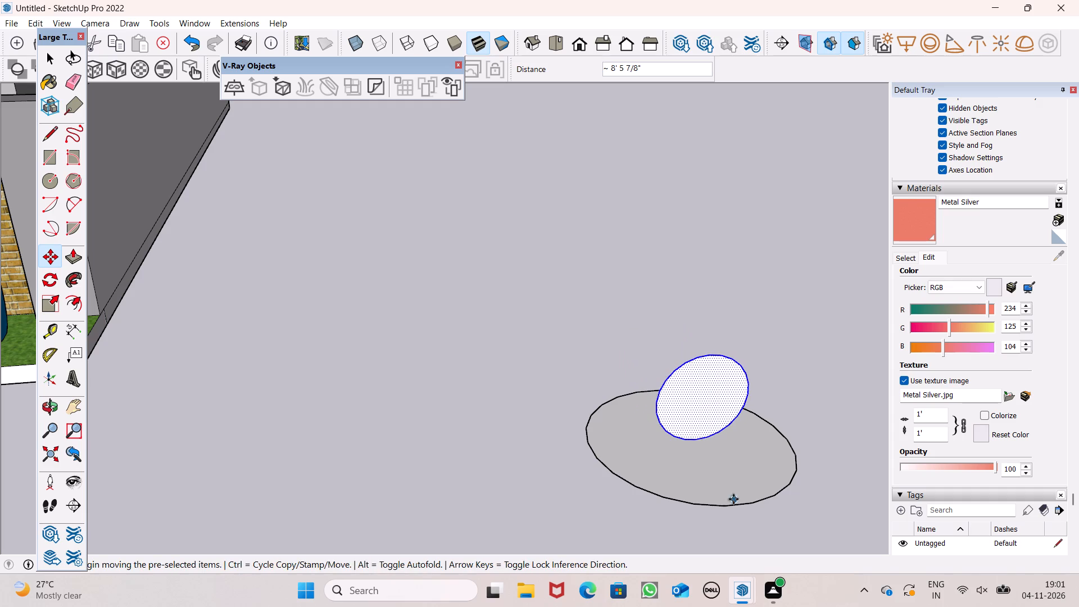
pyautogui.moveTo(732, 499); pyautogui.dragTo(590, 415, button='middle')
pyautogui.press('space')
pyautogui.click(348, 338)
# Examine how the vertical circle stands on the ground circle from a low viewpoint.
pyautogui.scroll(-3, 397, 368)
pyautogui.scroll(1, 399, 370)
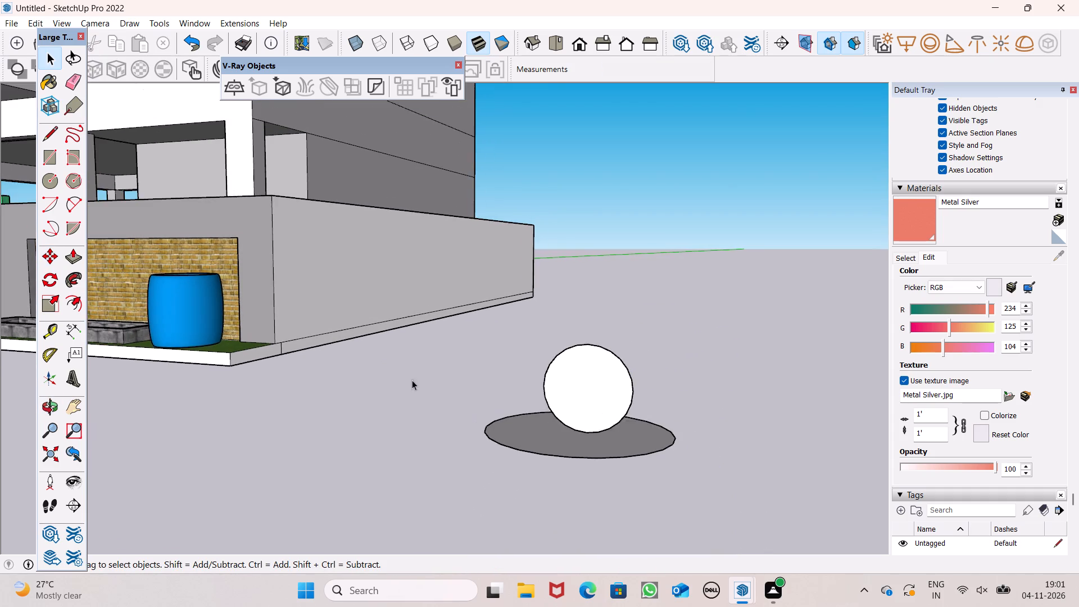
pyautogui.moveTo(506, 476); pyautogui.dragTo(641, 488, button='middle')
pyautogui.scroll(-3, 11, 337)
pyautogui.scroll(-4, 0, 292)
pyautogui.scroll(8, 285, 318)
pyautogui.scroll(-4, 149, 356)
pyautogui.scroll(1, 334, 398)
pyautogui.scroll(-3, 330, 402)
pyautogui.scroll(5, 750, 450)
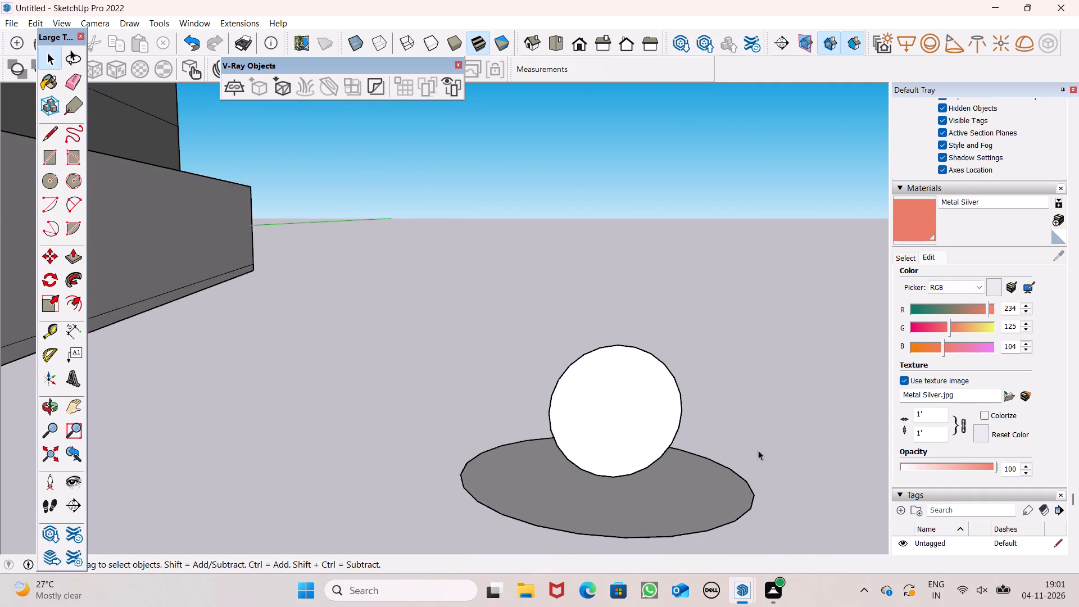
pyautogui.scroll(2, 758, 450)
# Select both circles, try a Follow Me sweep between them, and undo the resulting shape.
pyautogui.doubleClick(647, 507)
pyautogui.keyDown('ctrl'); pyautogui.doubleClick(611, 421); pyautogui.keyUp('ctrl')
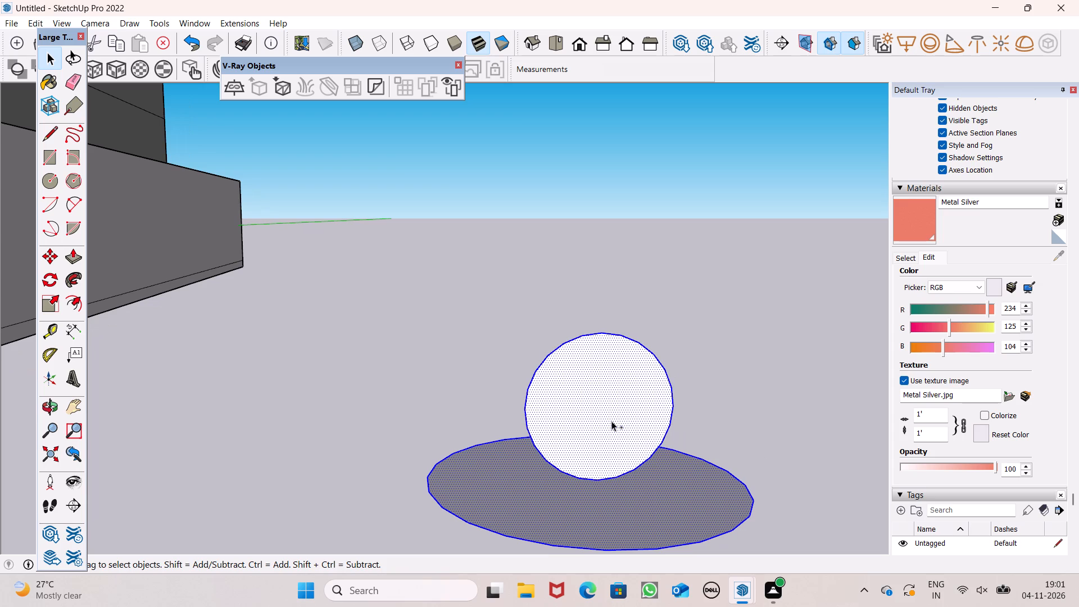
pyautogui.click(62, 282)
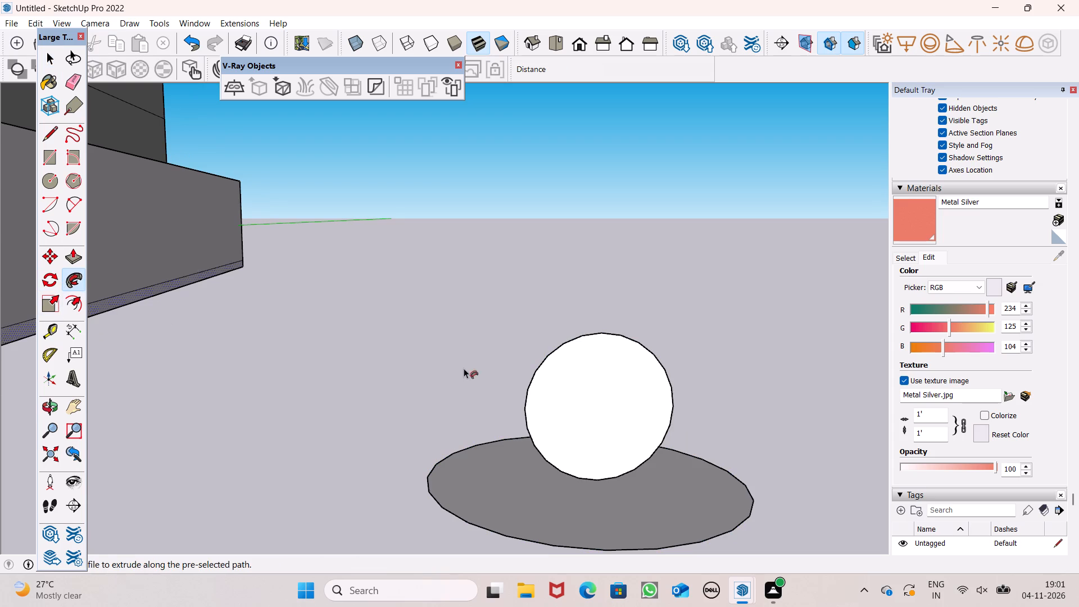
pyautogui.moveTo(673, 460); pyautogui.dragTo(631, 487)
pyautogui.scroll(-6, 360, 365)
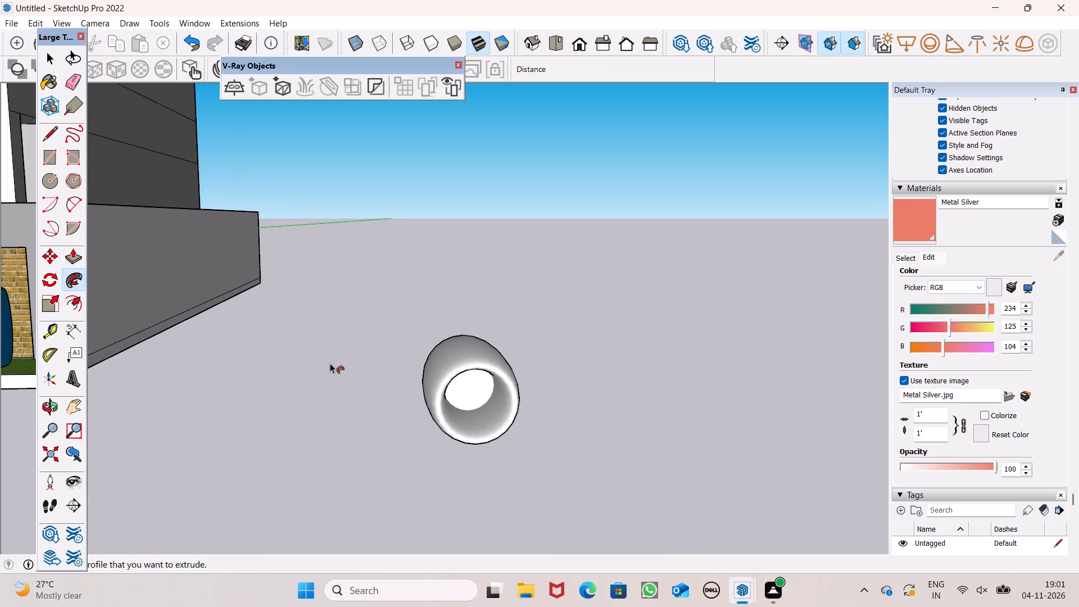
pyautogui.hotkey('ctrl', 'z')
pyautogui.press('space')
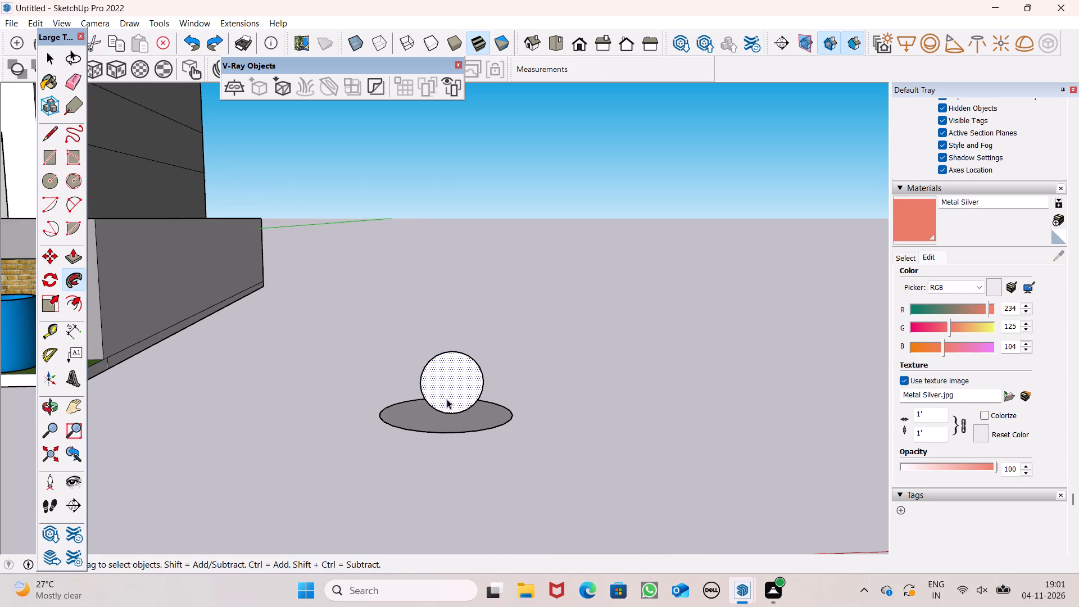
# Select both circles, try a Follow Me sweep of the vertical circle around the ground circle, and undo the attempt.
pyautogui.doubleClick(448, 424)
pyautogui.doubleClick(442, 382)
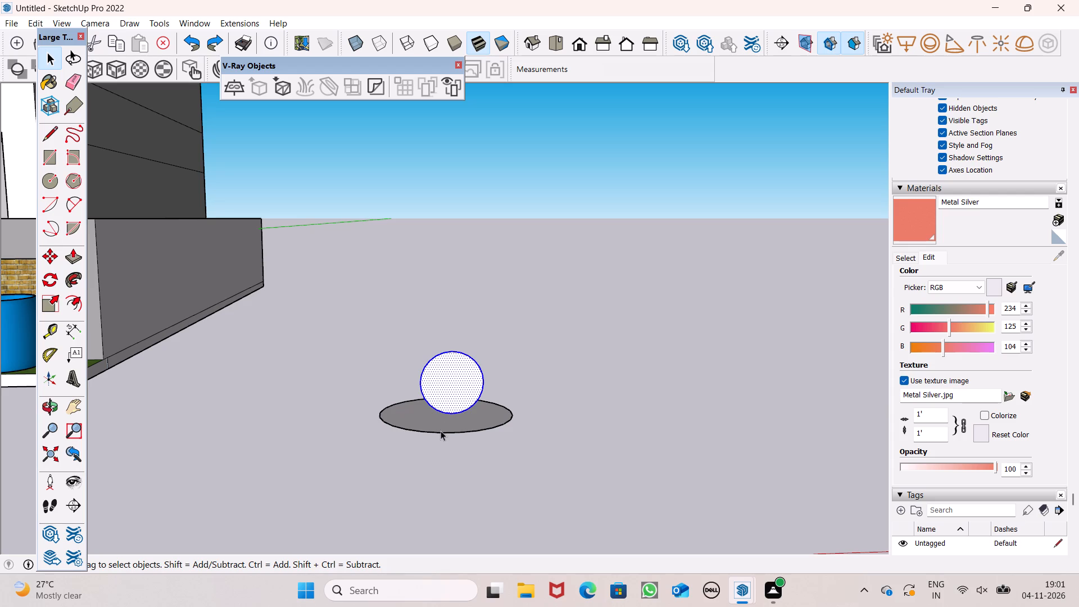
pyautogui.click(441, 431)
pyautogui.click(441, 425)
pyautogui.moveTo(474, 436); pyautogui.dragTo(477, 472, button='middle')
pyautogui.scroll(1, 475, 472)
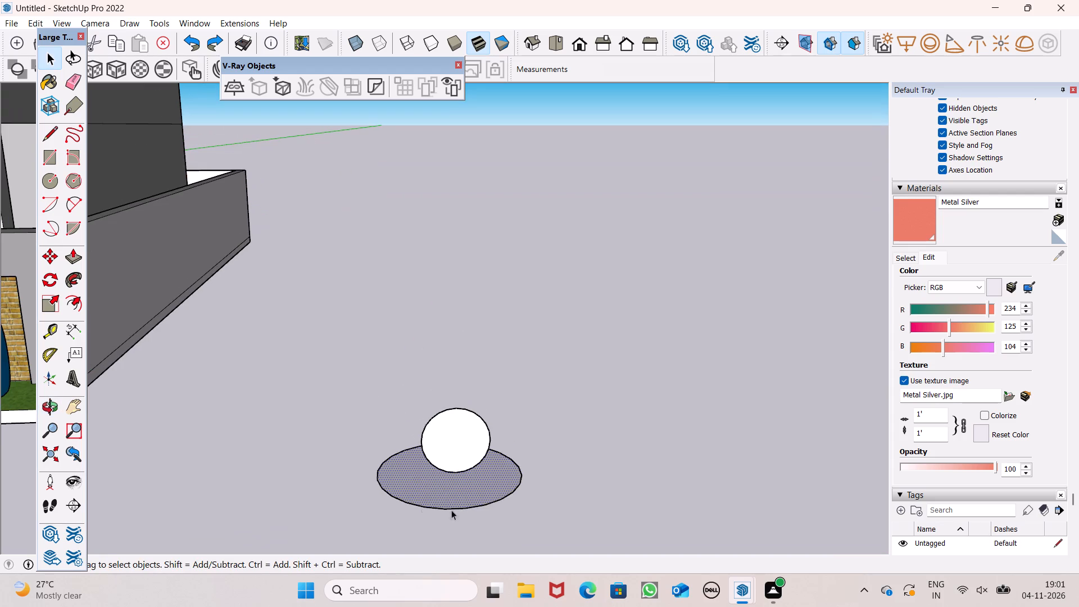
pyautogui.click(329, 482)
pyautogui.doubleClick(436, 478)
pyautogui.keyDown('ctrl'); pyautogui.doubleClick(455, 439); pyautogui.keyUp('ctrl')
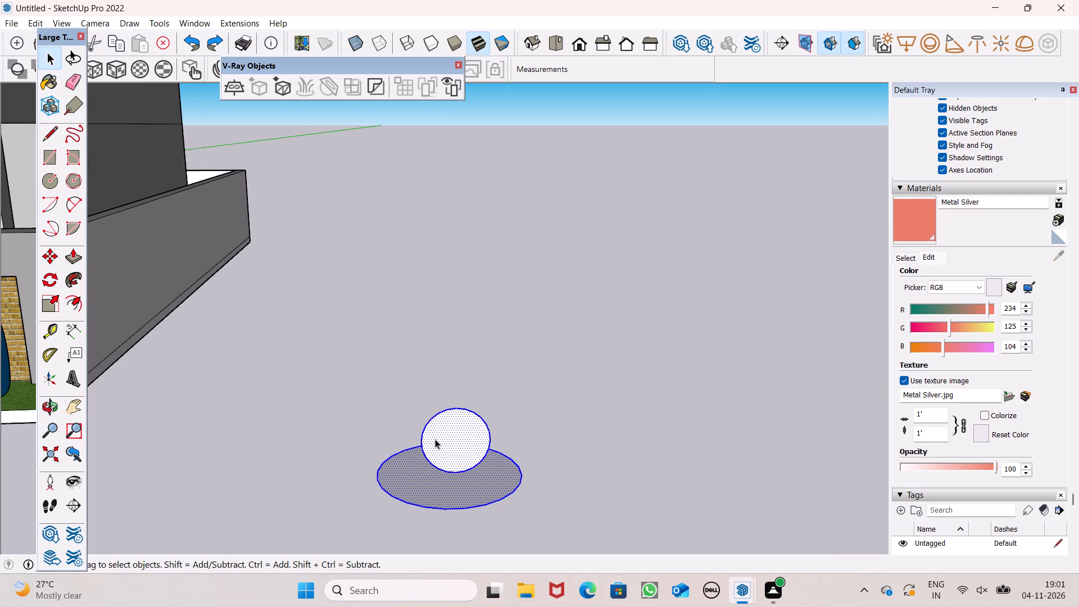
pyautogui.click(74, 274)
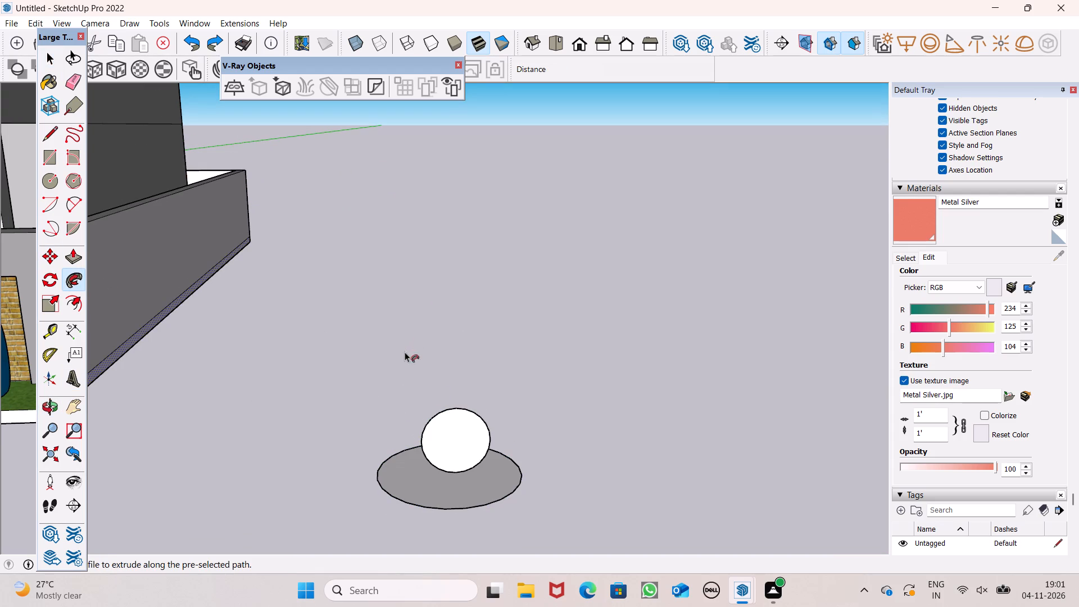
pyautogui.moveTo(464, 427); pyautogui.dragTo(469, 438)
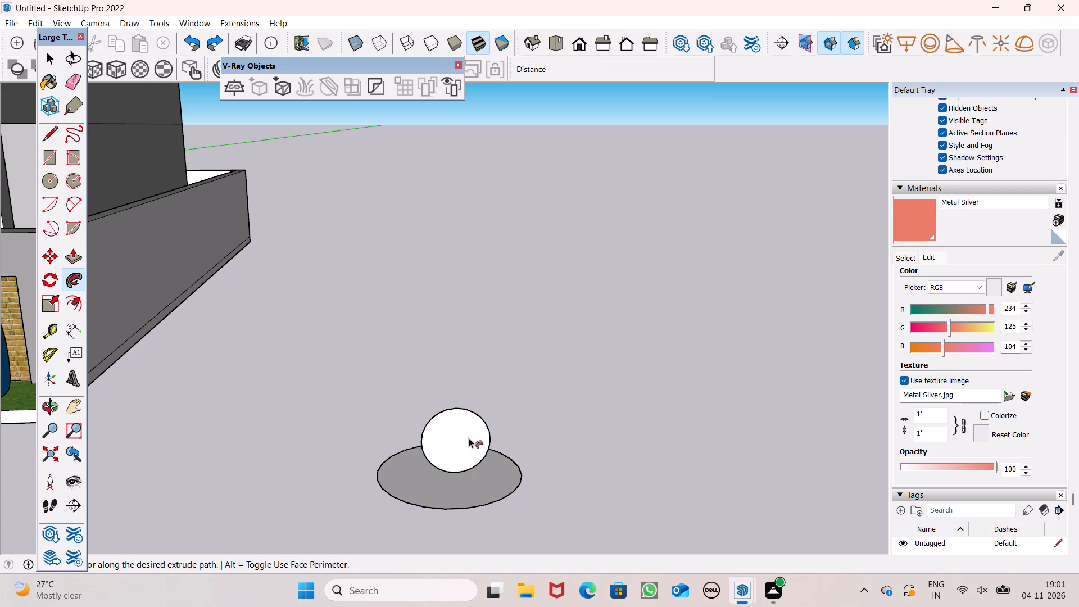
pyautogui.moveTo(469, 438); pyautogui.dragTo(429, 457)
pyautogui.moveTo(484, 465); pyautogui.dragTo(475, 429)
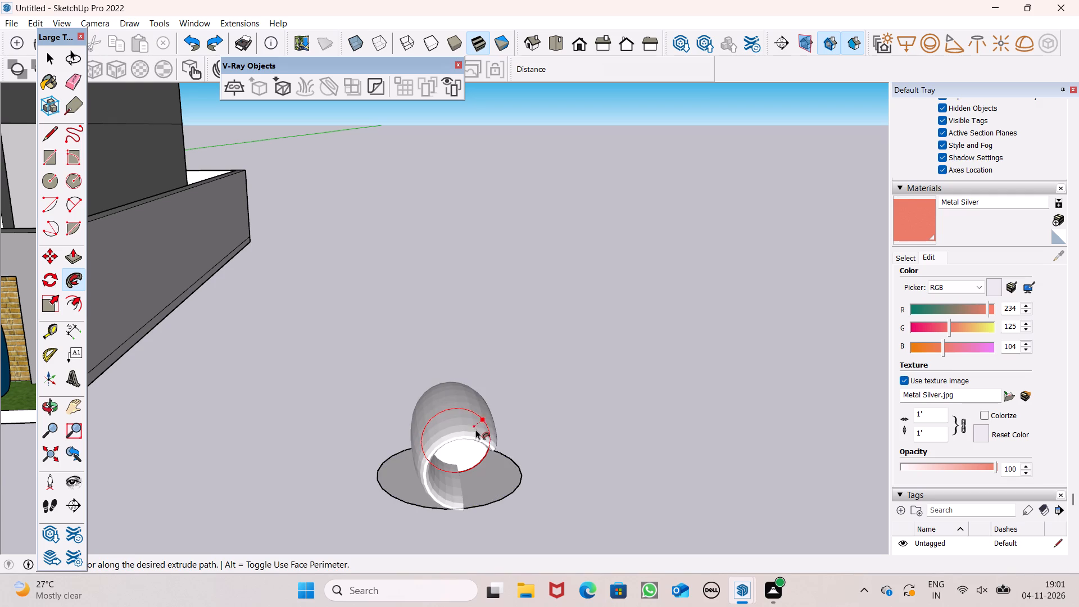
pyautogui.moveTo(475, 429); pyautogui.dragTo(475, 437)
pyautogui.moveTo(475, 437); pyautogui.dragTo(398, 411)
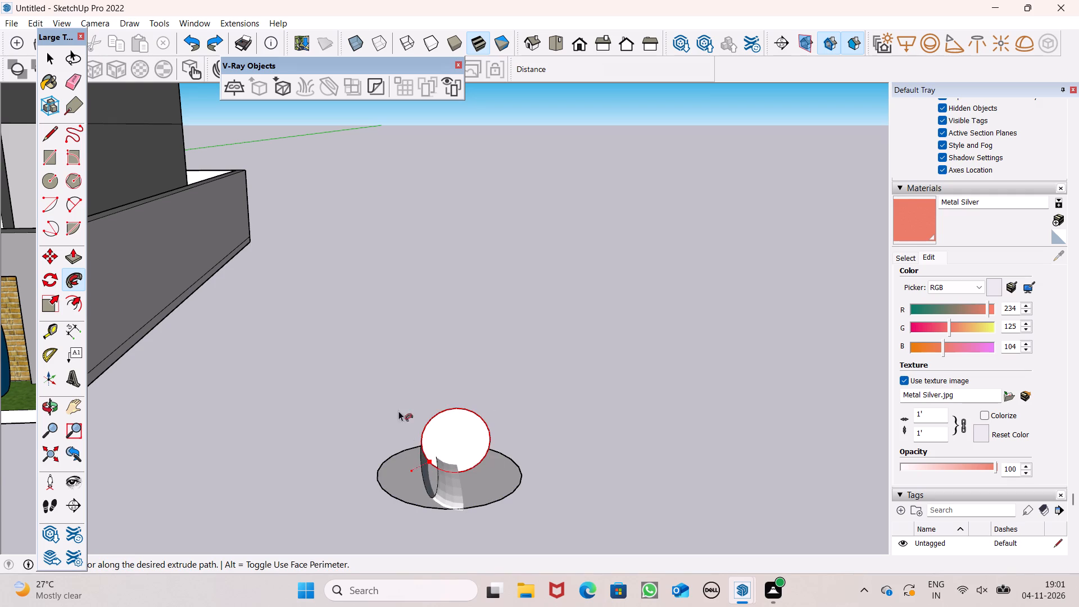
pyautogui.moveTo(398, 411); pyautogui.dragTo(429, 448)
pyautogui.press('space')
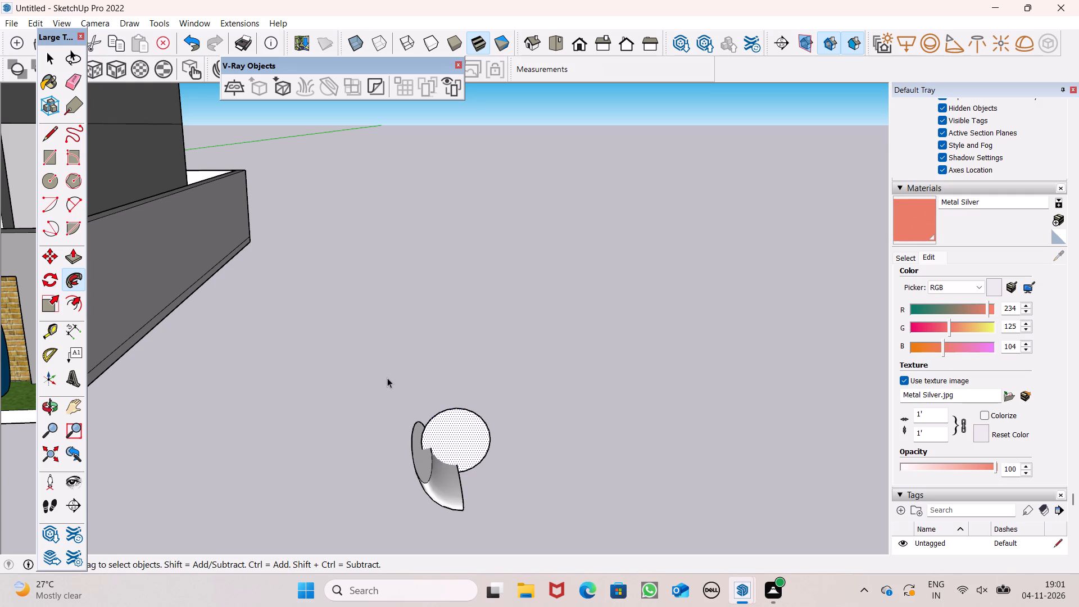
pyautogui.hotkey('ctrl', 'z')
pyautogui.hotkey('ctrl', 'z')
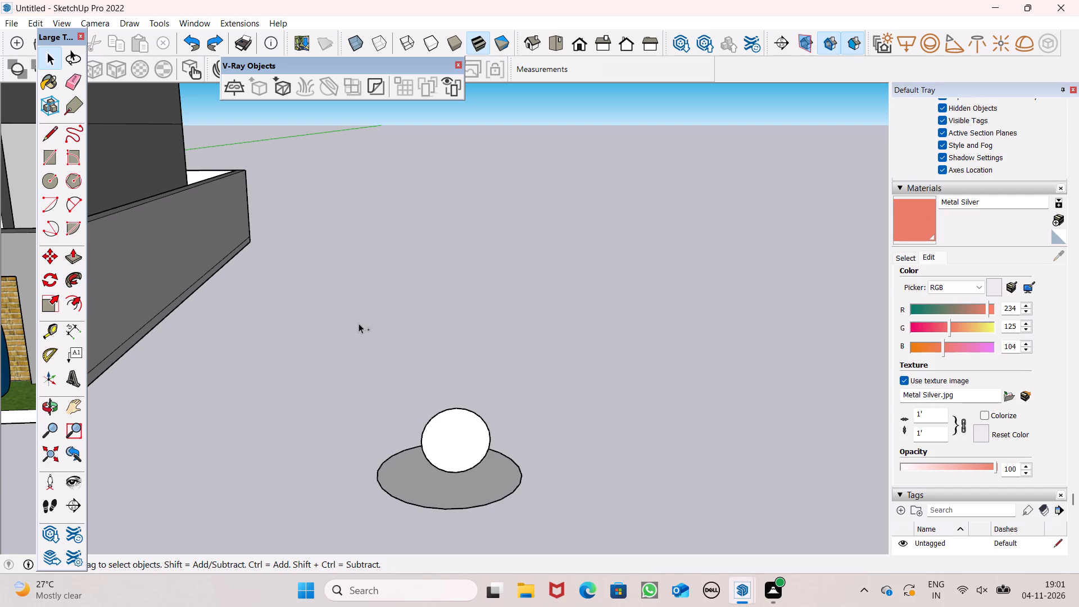
# Undo the earlier placements of the vertical circle step by step until only the ground circle remains.
pyautogui.hotkey('ctrl', 'z')
pyautogui.hotkey('ctrl', 'z')
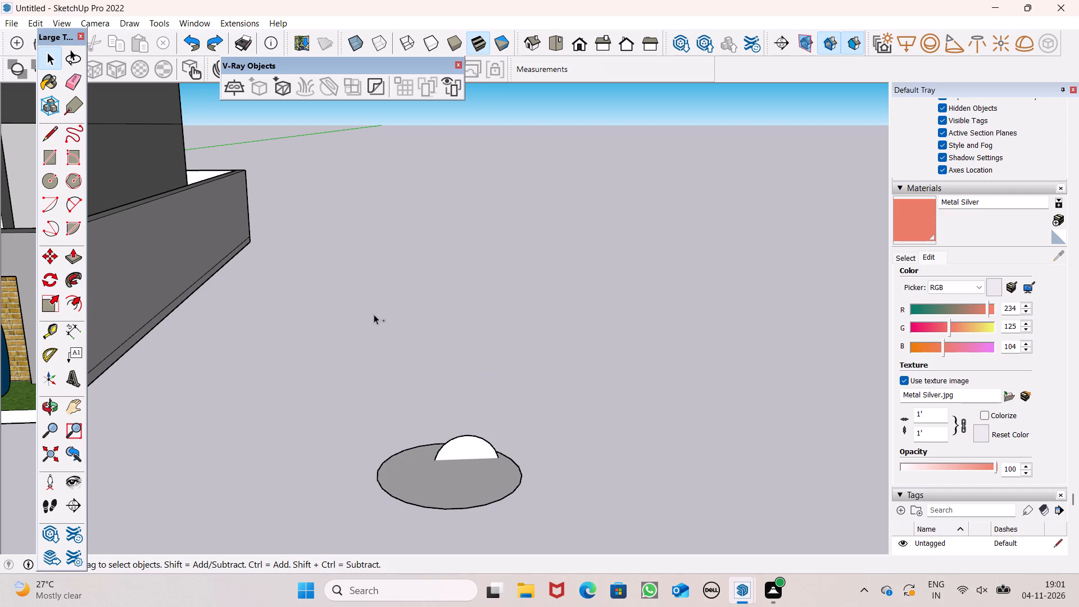
pyautogui.hotkey('ctrl', 'z')
pyautogui.hotkey('ctrl', 'z')
pyautogui.hotkey('ctrl', 'z')
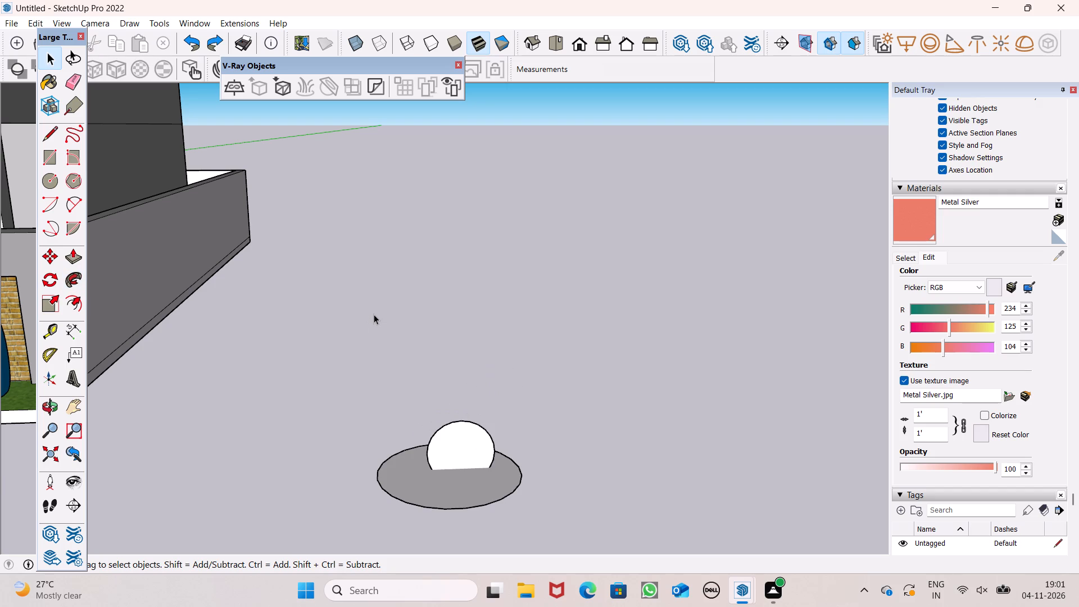
pyautogui.hotkey('ctrl', 'z')
pyautogui.hotkey('ctrl', 'z')
pyautogui.hotkey('ctrl', 'z')
pyautogui.hotkey('ctrl', 'z')
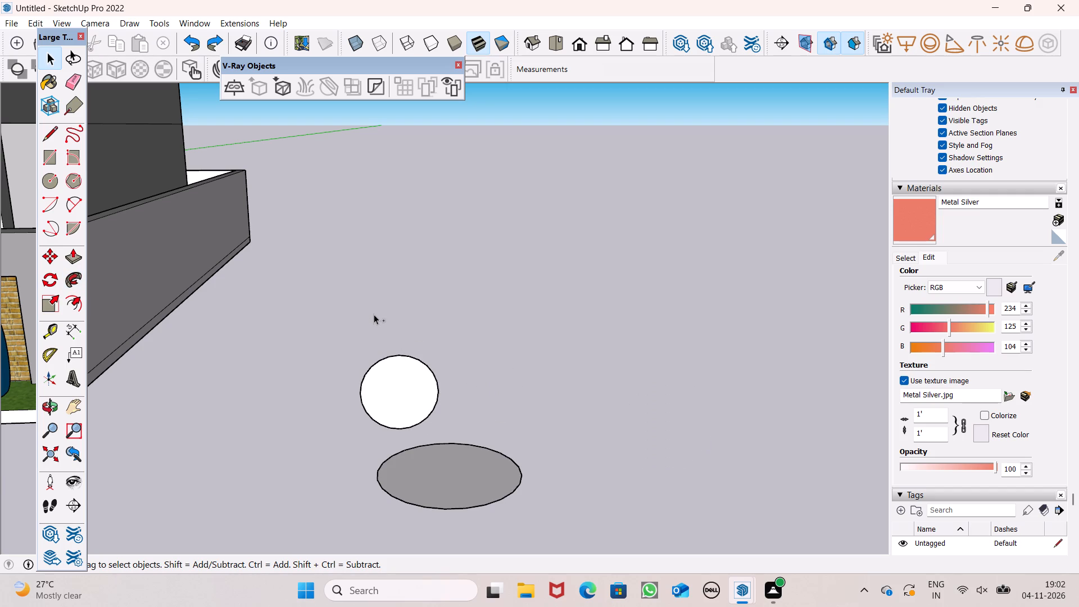
pyautogui.hotkey('ctrl', 'z')
pyautogui.hotkey('ctrl', 'z')
pyautogui.hotkey('ctrl', 'z')
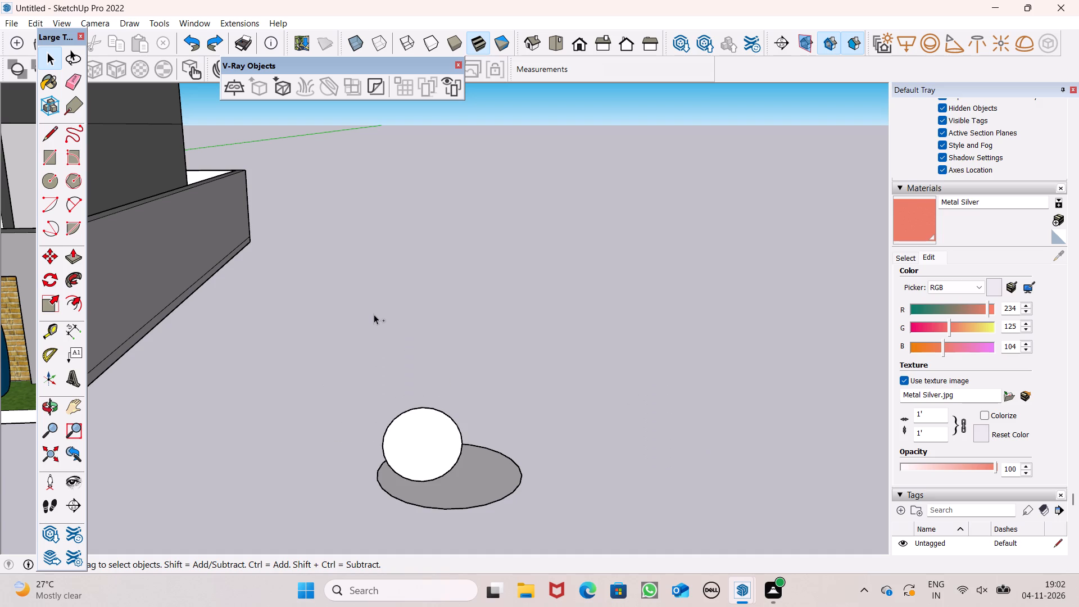
pyautogui.hotkey('ctrl', 'z')
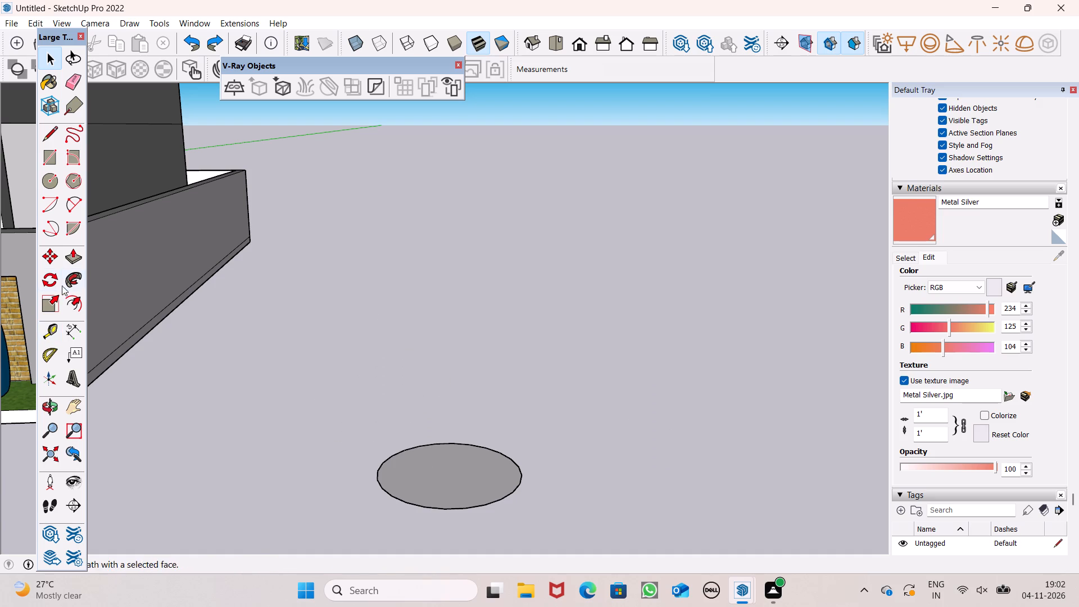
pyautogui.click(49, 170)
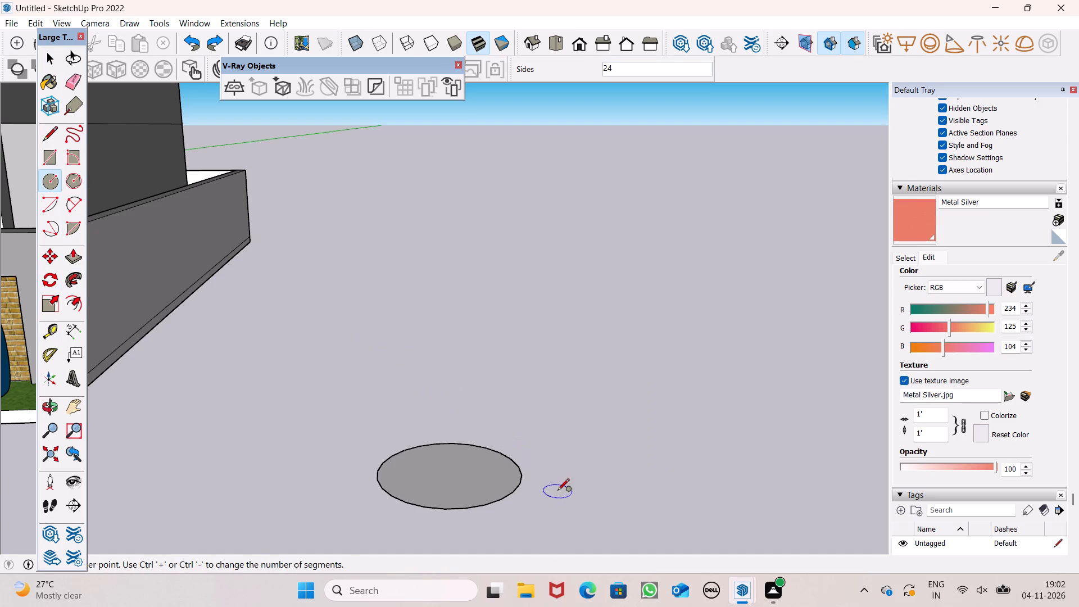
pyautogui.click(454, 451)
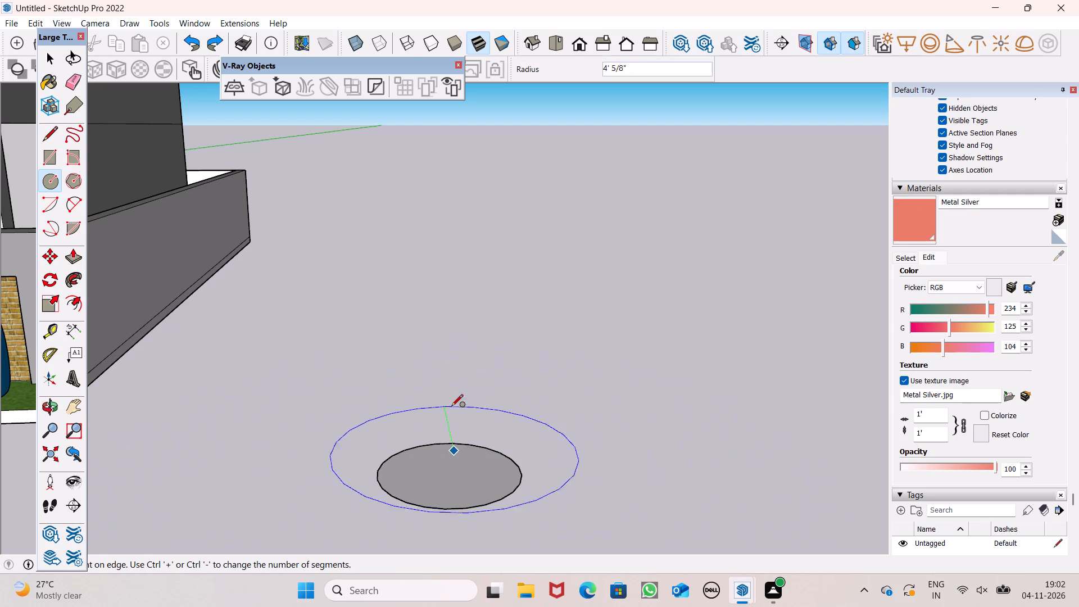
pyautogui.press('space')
# Delete the ground circle beside the house, including its face and edge.
pyautogui.doubleClick(446, 463)
pyautogui.press('Delete')
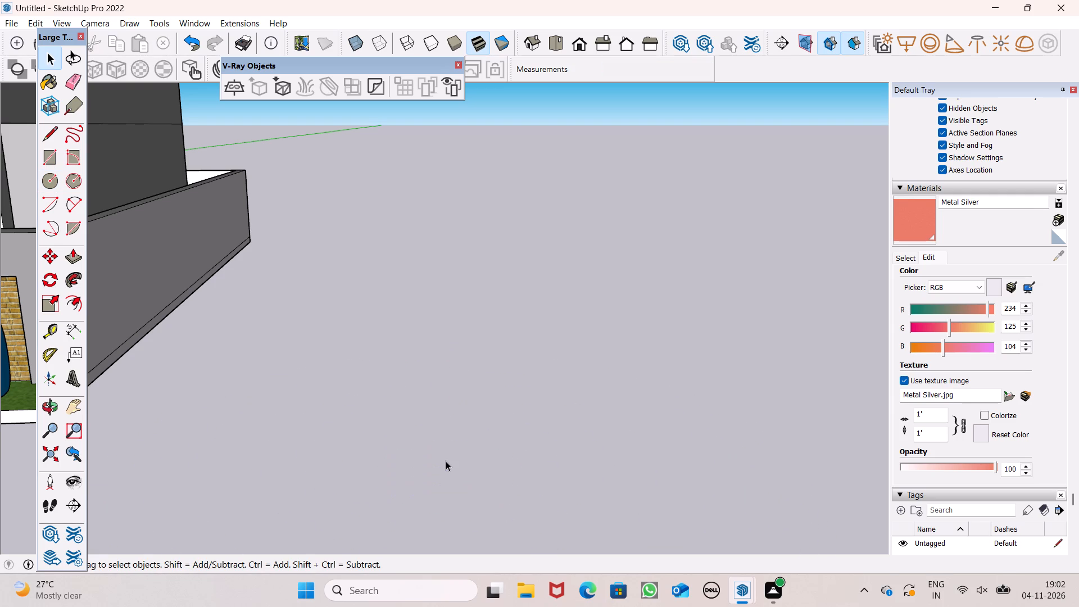
# Examine the front of the three-storey house and its boundary wall as a whole.
pyautogui.scroll(-7, 444, 463)
pyautogui.scroll(-16, 586, 339)
pyautogui.moveTo(518, 401); pyautogui.dragTo(497, 342, button='middle')
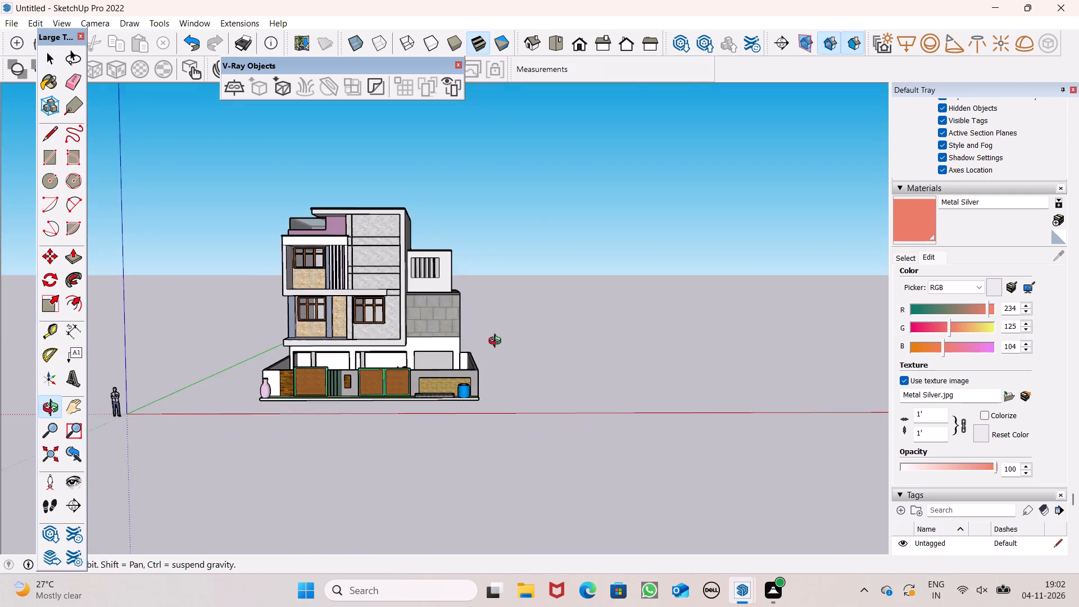
pyautogui.moveTo(497, 342); pyautogui.dragTo(503, 350, button='middle')
pyautogui.scroll(6, 345, 255)
pyautogui.scroll(-1, 346, 234)
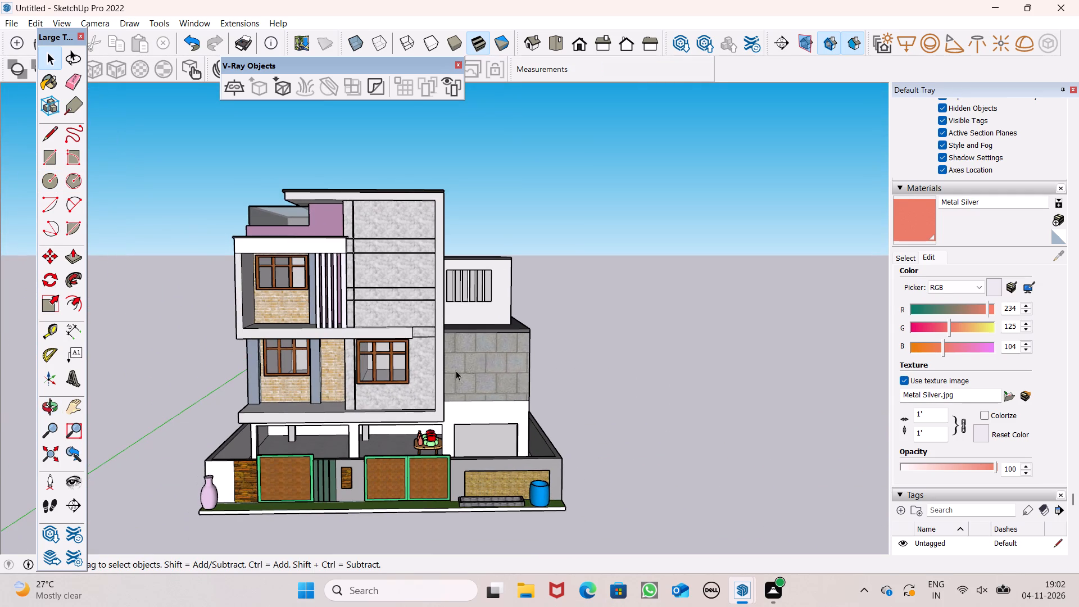
pyautogui.middleClick(455, 370)
pyautogui.scroll(1, 444, 309)
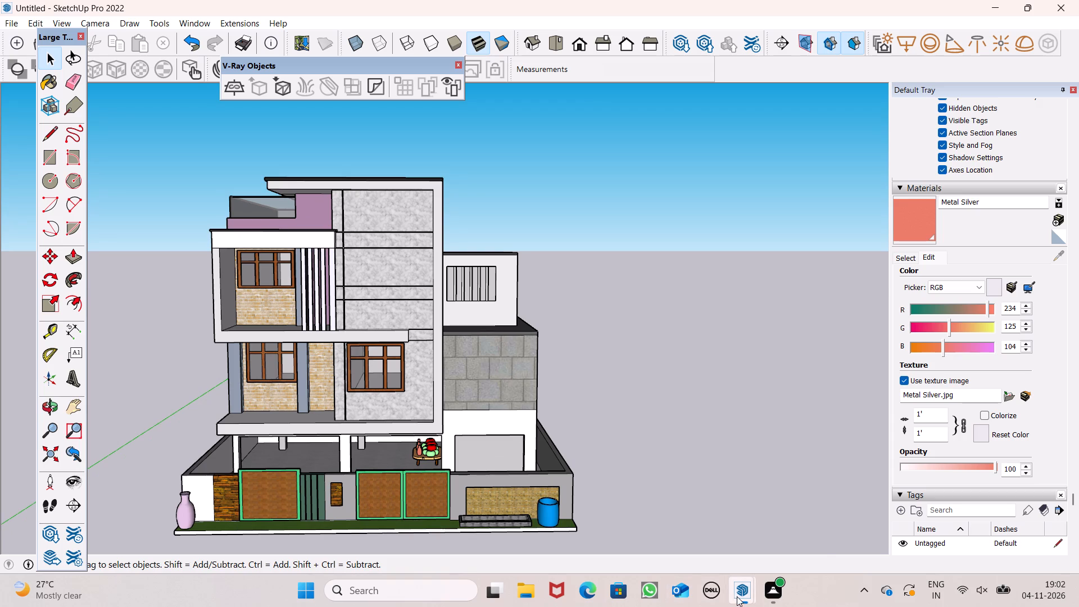
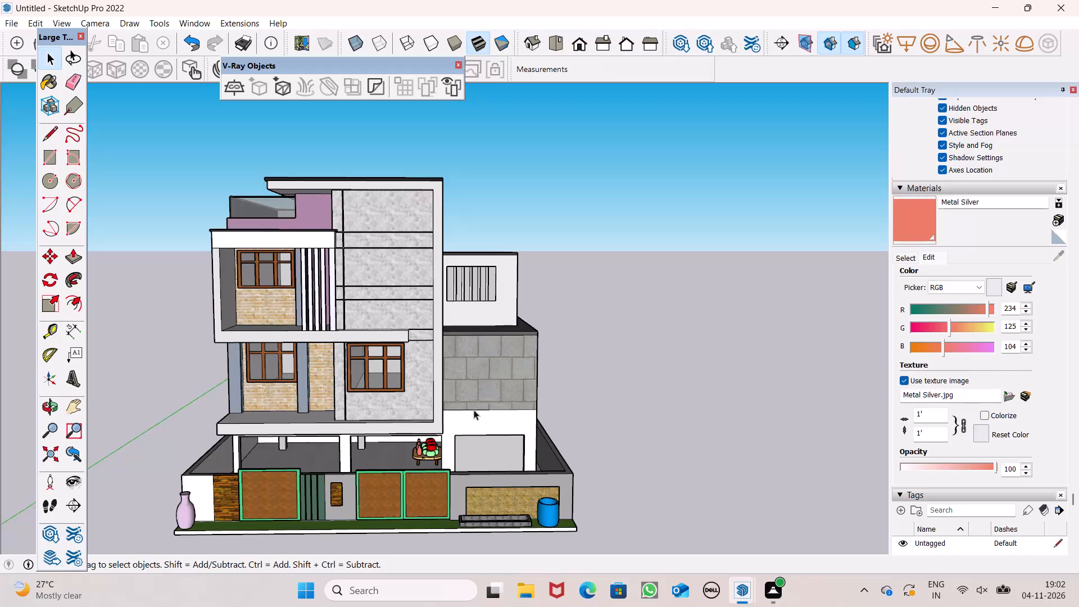
# Save the house model as a SketchUp file in Documents, entering a file name that begins with "textured".
pyautogui.hotkey('ctrl', 'd')
pyautogui.hotkey('ctrl', 's')
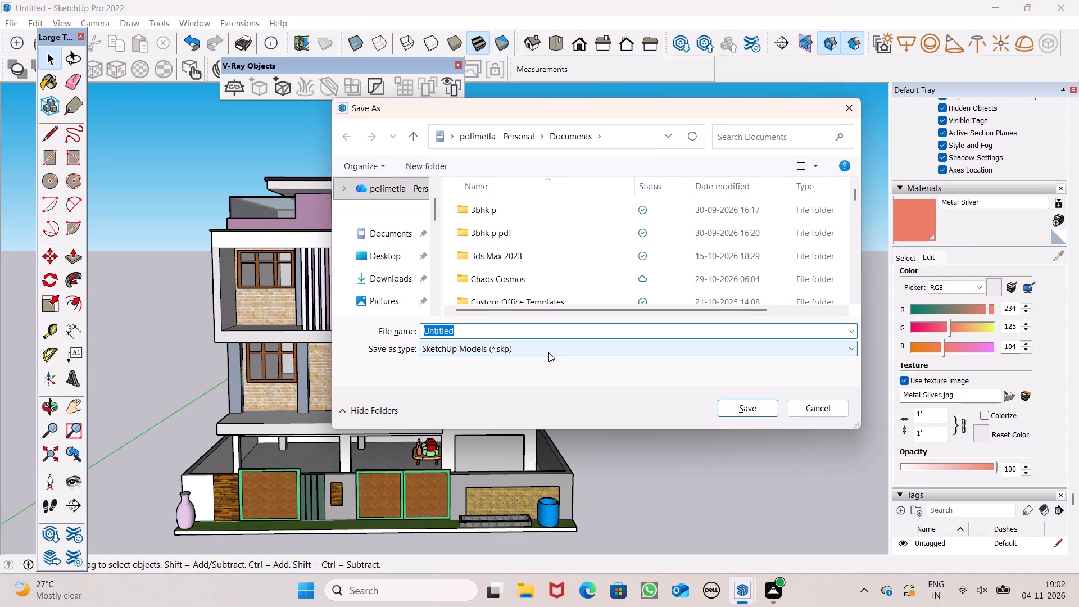
pyautogui.press('BackSpace')
pyautogui.write('textured')
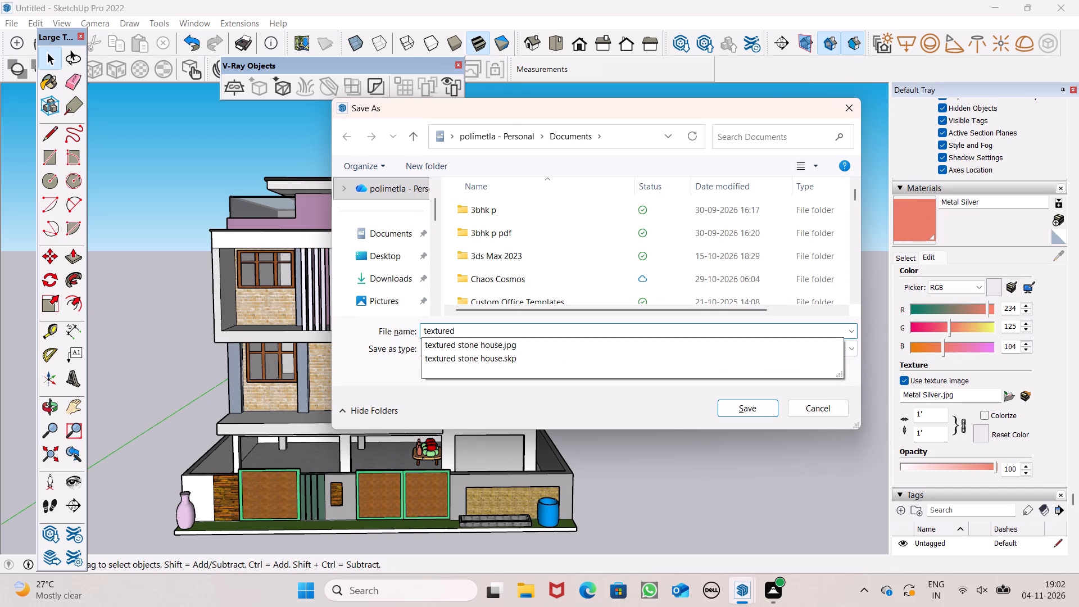
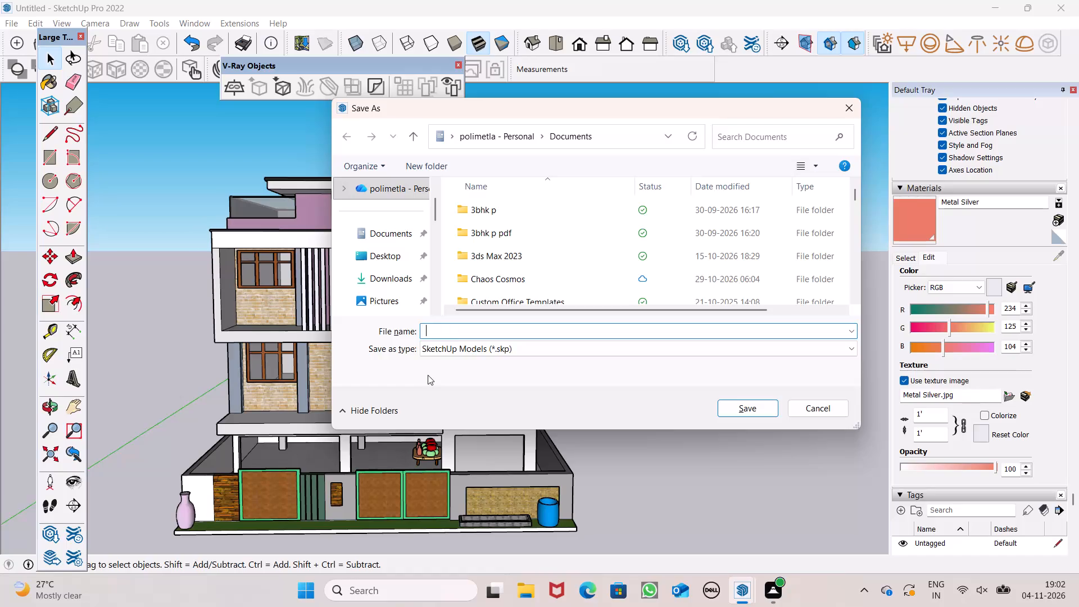
# Save the house model in Documents as a SketchUp model named "textured stone elevation".
pyautogui.write('textured')
pyautogui.press('space')
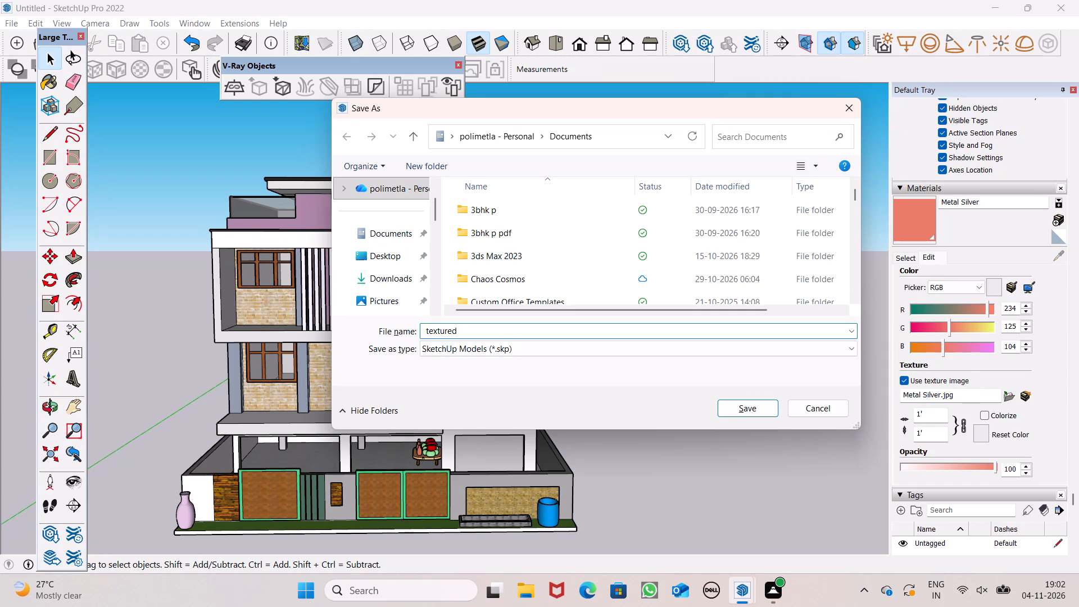
pyautogui.write('st')
pyautogui.write('one elevation')
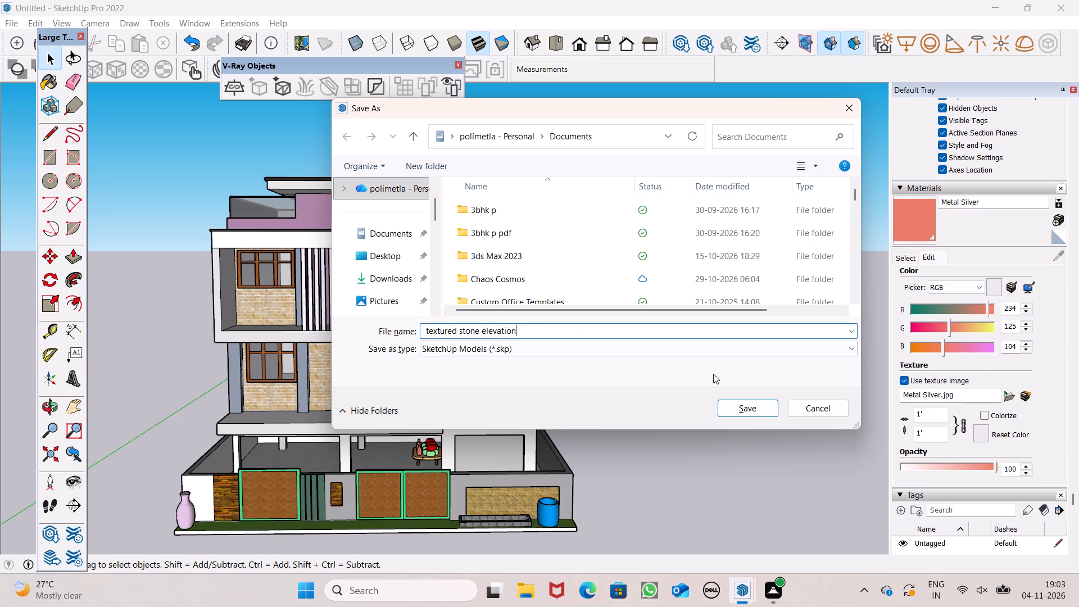
pyautogui.click(745, 407)
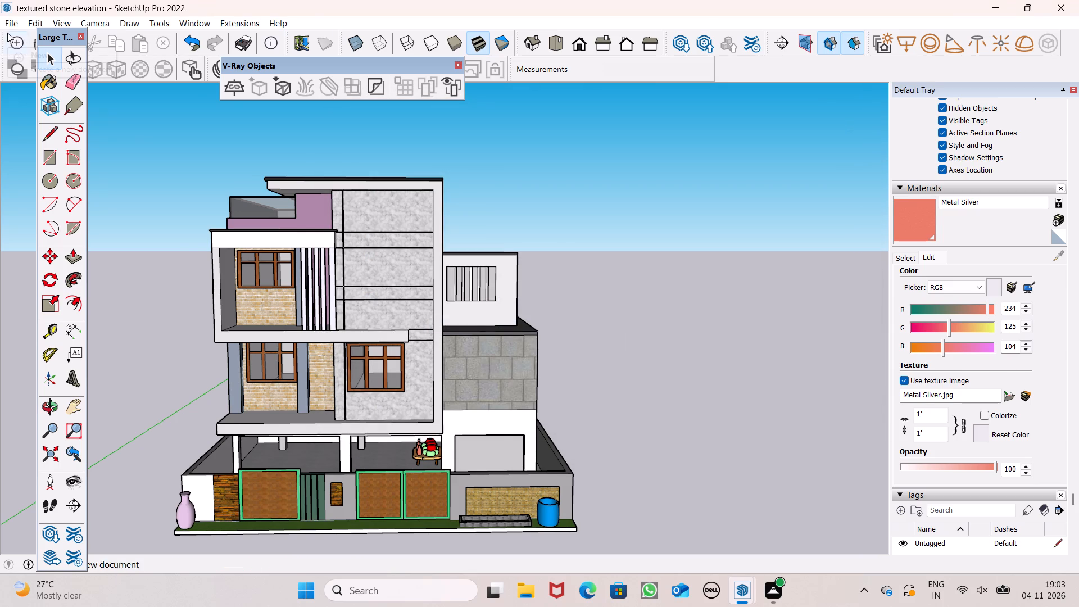
# Export the current front view of the house as a 2D JPEG image named "textured stone elevation" in Documents.
pyautogui.click(13, 19)
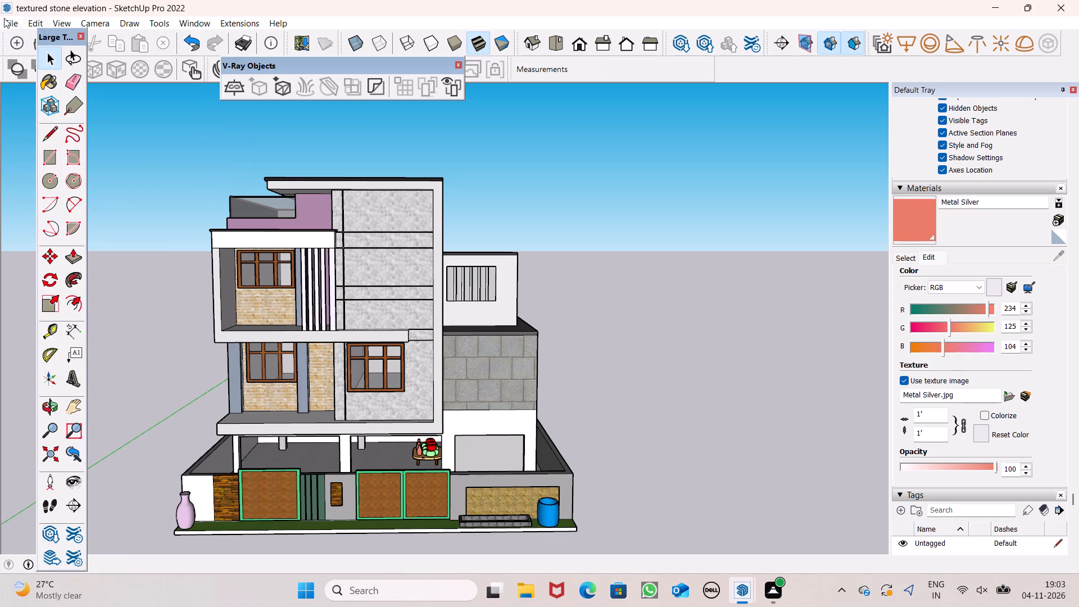
pyautogui.click(55, 269)
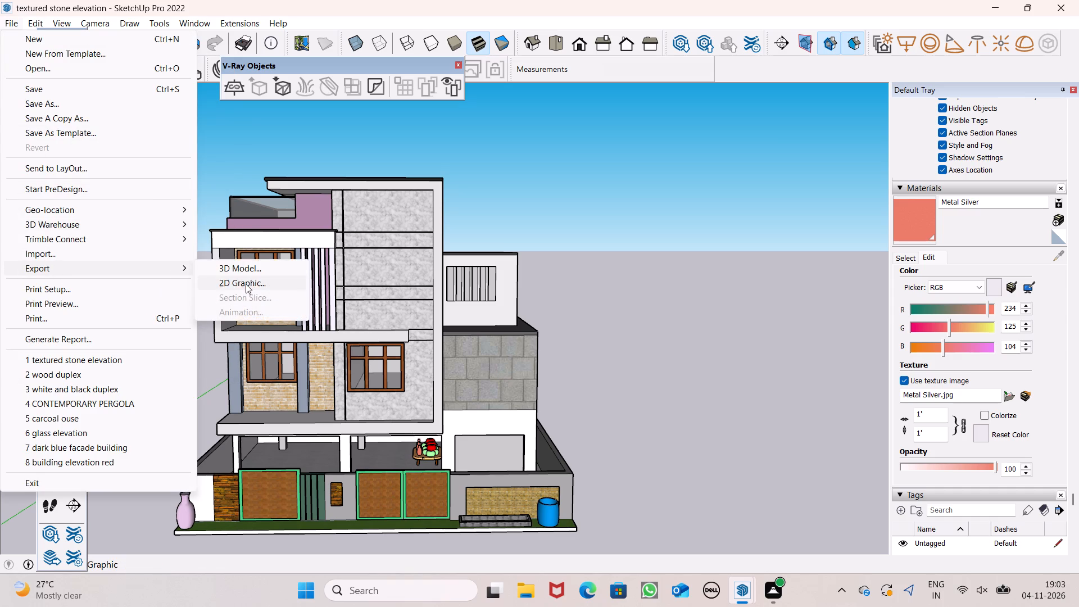
pyautogui.click(244, 280)
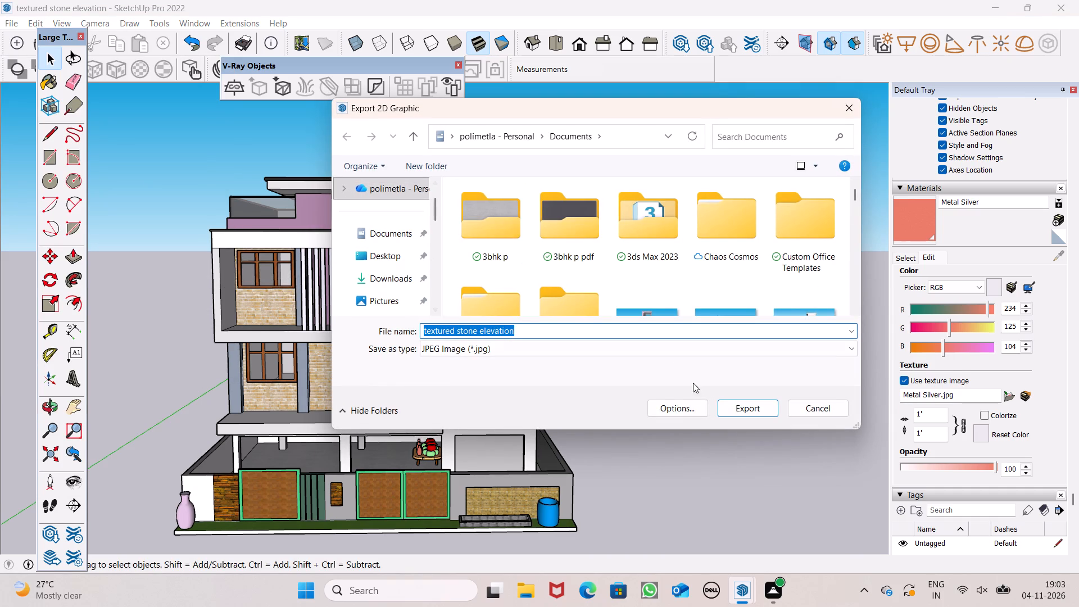
pyautogui.click(731, 405)
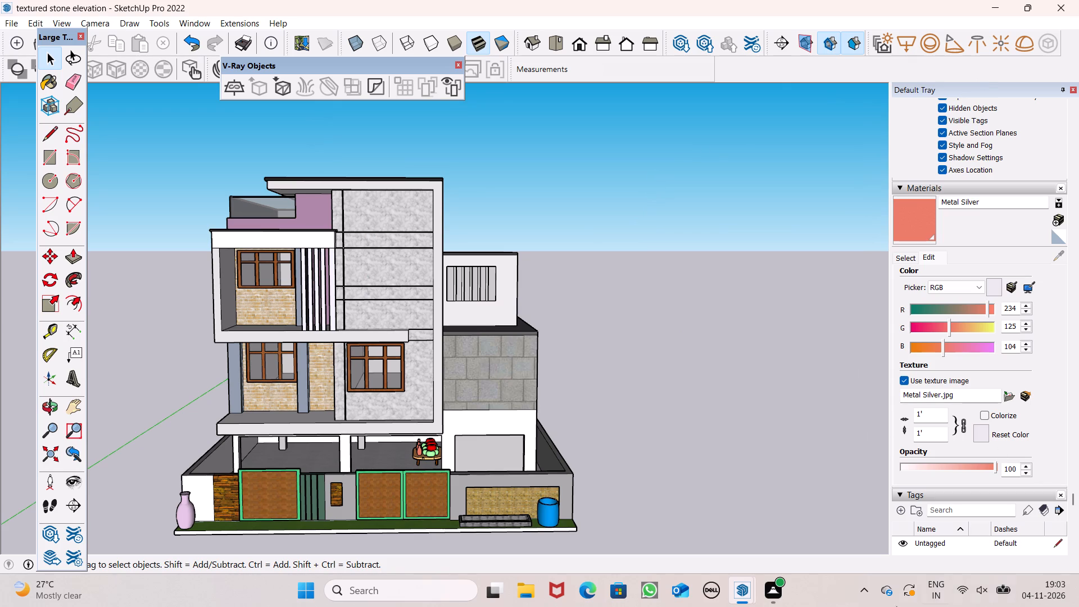